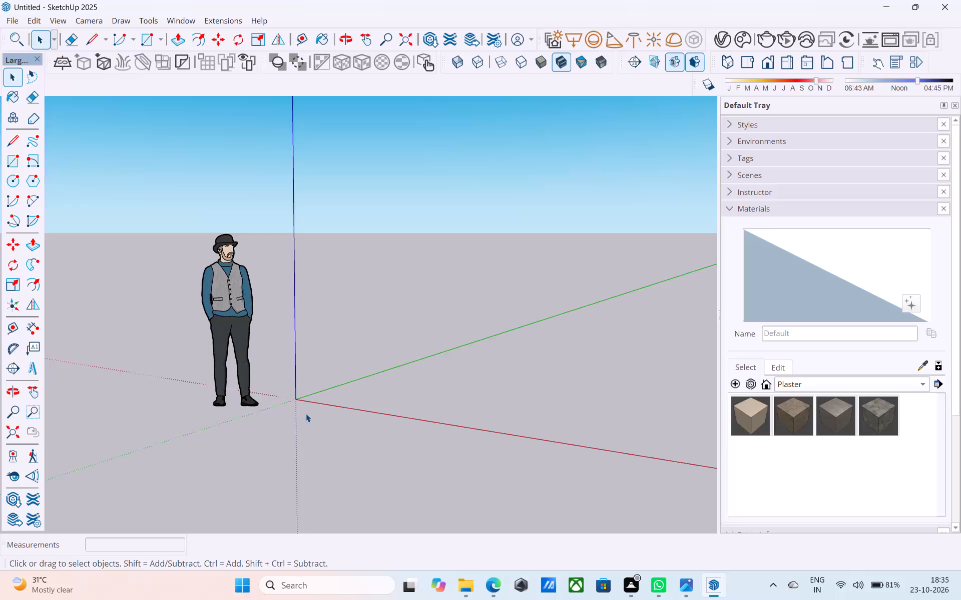
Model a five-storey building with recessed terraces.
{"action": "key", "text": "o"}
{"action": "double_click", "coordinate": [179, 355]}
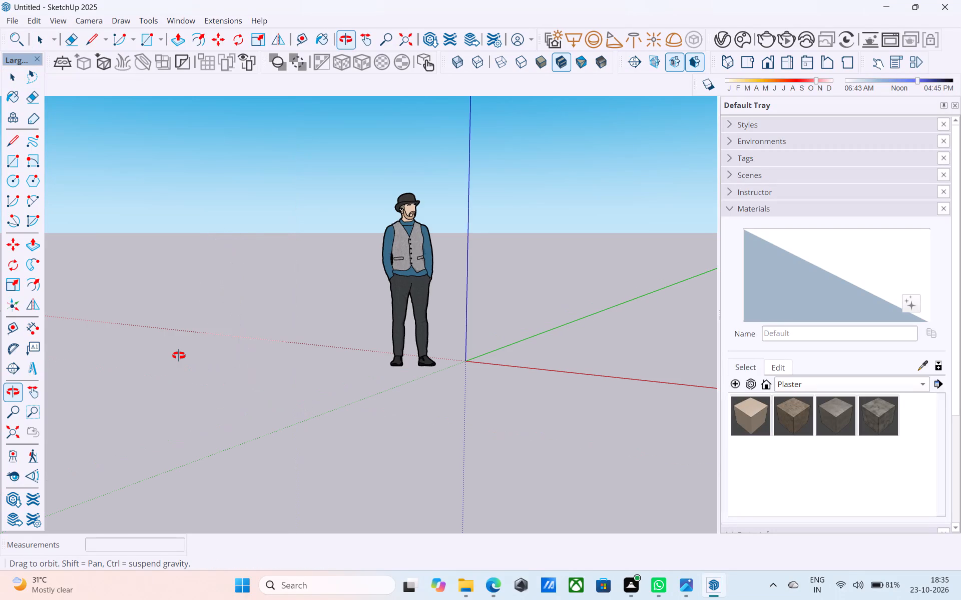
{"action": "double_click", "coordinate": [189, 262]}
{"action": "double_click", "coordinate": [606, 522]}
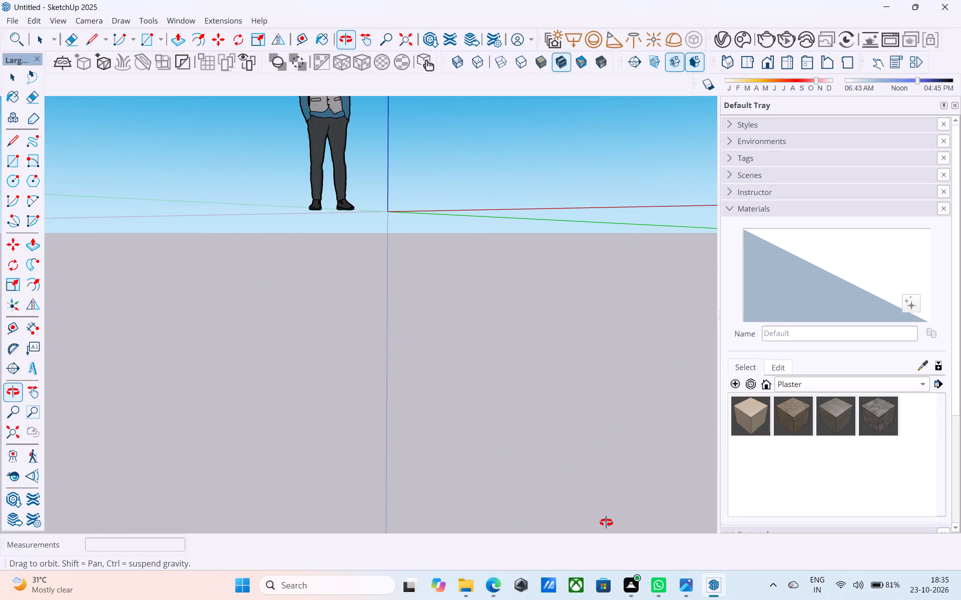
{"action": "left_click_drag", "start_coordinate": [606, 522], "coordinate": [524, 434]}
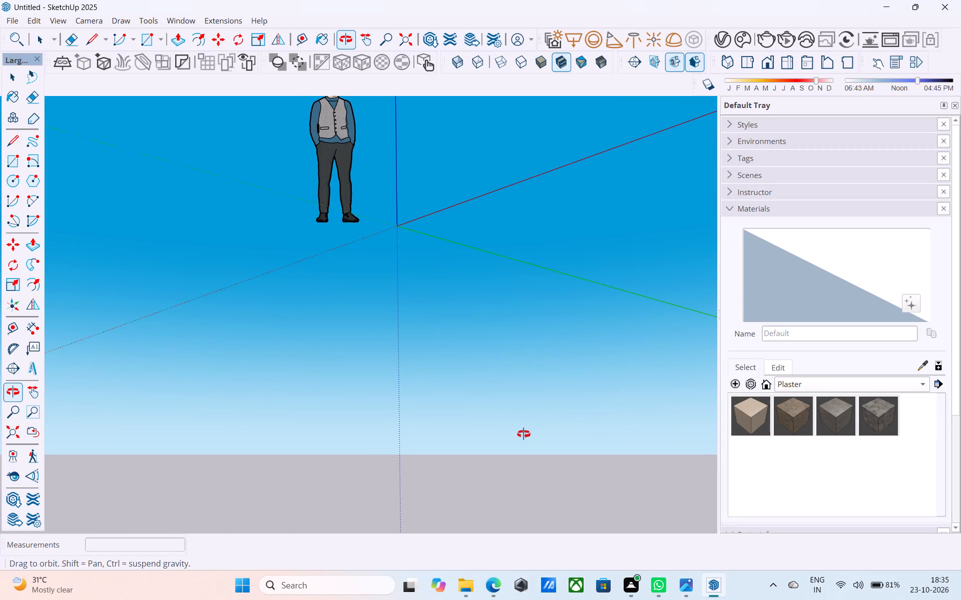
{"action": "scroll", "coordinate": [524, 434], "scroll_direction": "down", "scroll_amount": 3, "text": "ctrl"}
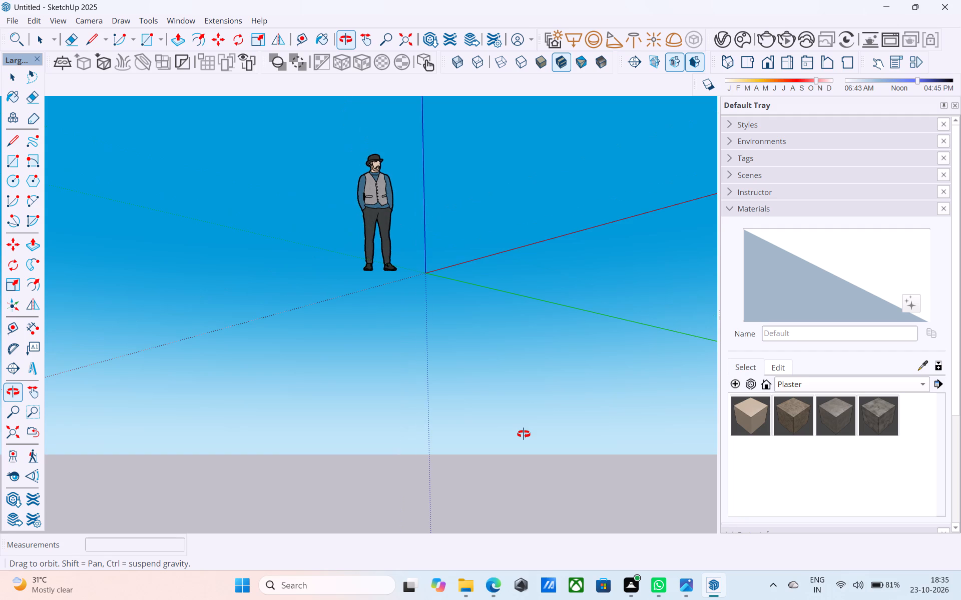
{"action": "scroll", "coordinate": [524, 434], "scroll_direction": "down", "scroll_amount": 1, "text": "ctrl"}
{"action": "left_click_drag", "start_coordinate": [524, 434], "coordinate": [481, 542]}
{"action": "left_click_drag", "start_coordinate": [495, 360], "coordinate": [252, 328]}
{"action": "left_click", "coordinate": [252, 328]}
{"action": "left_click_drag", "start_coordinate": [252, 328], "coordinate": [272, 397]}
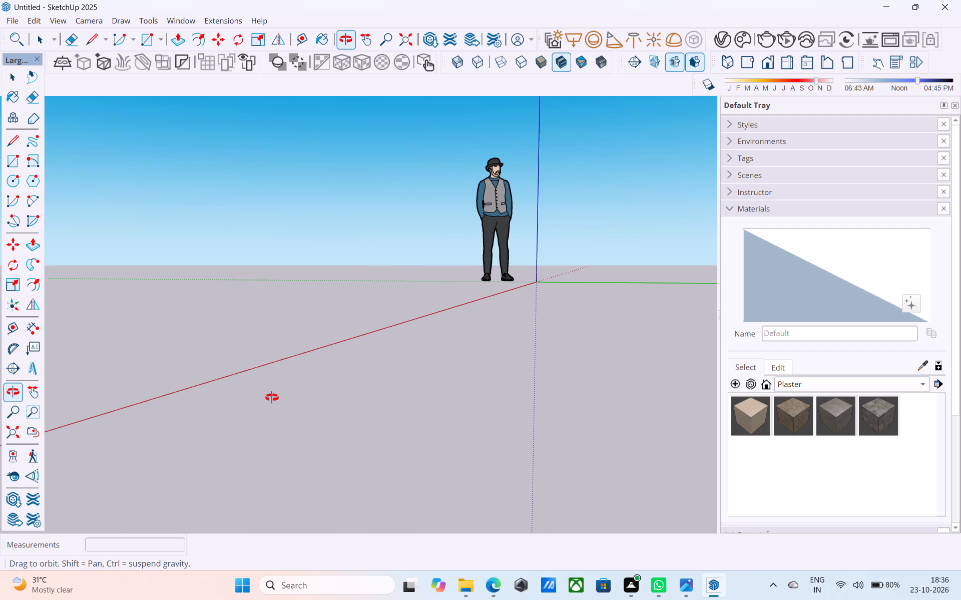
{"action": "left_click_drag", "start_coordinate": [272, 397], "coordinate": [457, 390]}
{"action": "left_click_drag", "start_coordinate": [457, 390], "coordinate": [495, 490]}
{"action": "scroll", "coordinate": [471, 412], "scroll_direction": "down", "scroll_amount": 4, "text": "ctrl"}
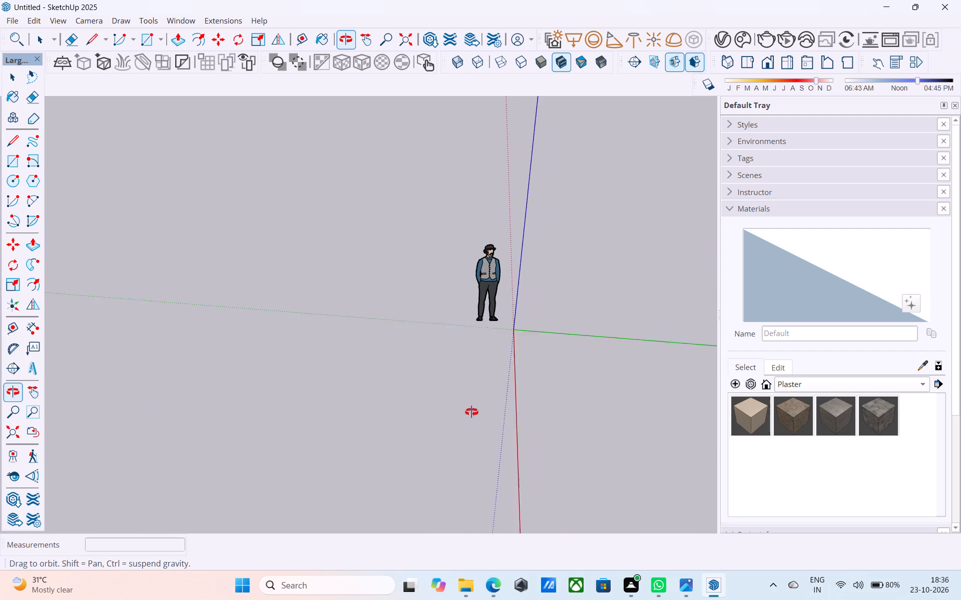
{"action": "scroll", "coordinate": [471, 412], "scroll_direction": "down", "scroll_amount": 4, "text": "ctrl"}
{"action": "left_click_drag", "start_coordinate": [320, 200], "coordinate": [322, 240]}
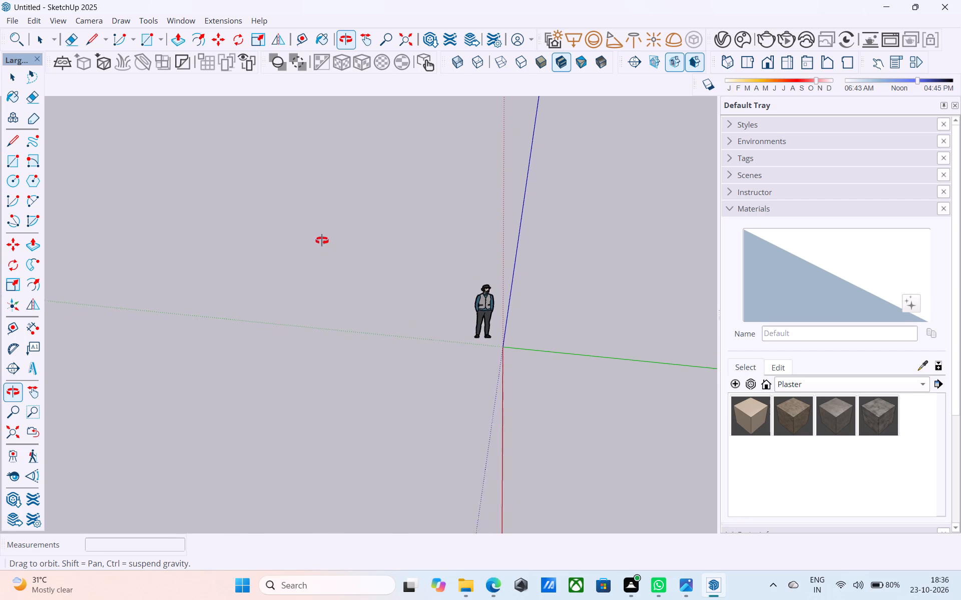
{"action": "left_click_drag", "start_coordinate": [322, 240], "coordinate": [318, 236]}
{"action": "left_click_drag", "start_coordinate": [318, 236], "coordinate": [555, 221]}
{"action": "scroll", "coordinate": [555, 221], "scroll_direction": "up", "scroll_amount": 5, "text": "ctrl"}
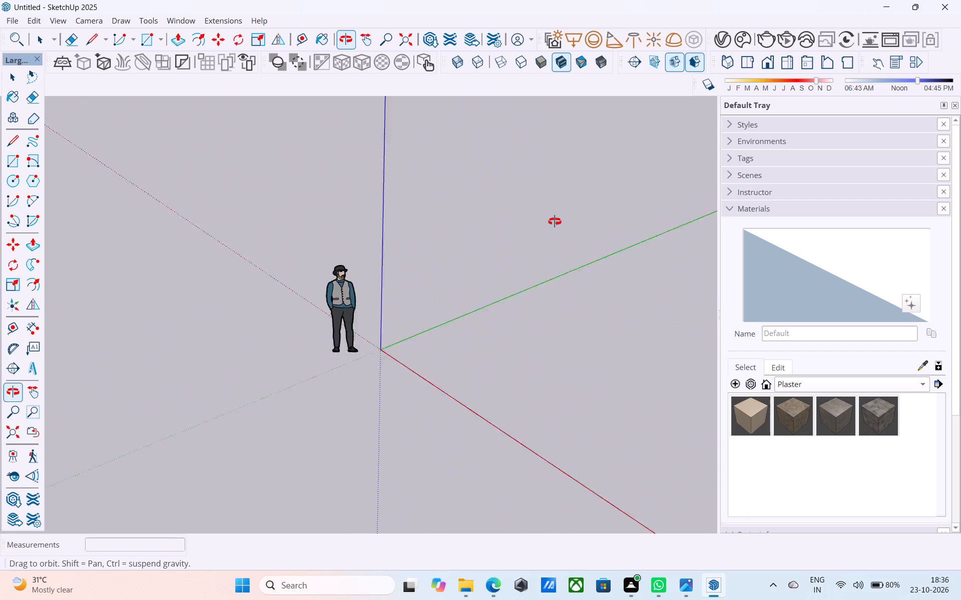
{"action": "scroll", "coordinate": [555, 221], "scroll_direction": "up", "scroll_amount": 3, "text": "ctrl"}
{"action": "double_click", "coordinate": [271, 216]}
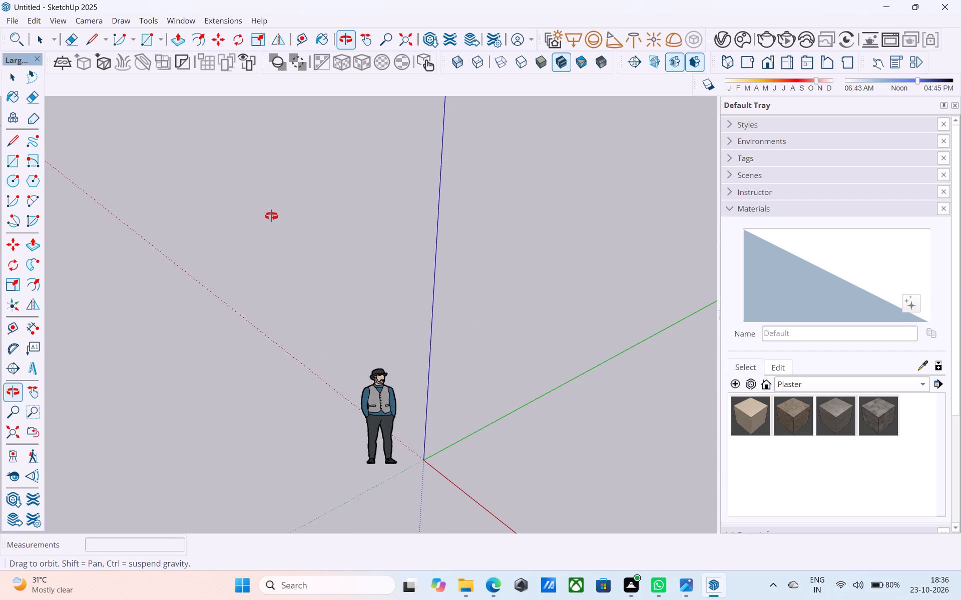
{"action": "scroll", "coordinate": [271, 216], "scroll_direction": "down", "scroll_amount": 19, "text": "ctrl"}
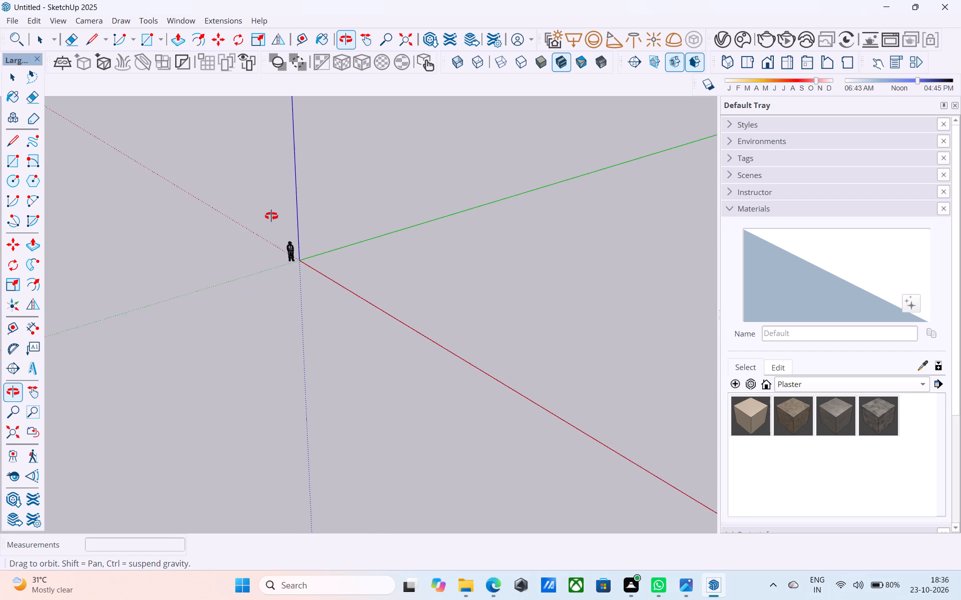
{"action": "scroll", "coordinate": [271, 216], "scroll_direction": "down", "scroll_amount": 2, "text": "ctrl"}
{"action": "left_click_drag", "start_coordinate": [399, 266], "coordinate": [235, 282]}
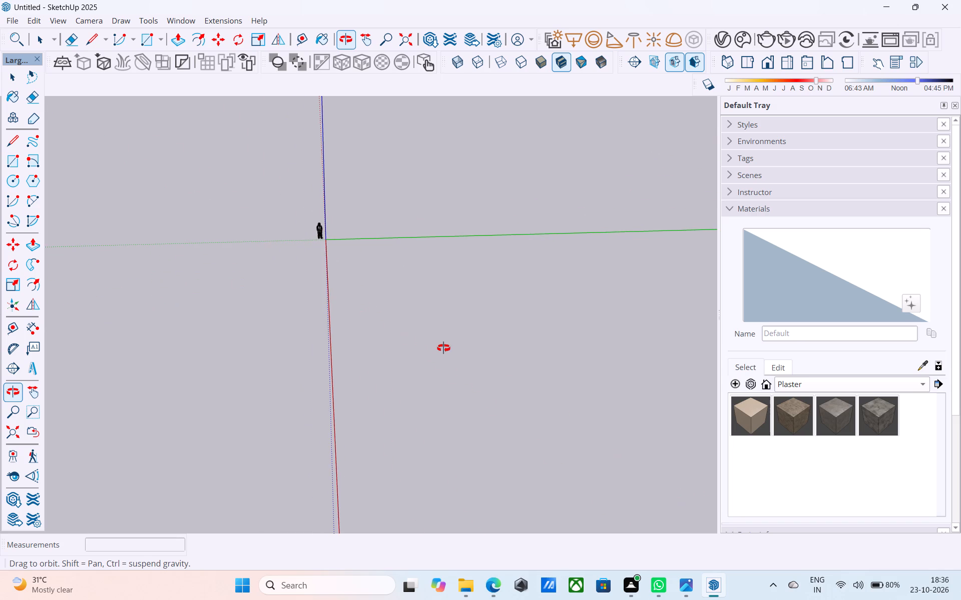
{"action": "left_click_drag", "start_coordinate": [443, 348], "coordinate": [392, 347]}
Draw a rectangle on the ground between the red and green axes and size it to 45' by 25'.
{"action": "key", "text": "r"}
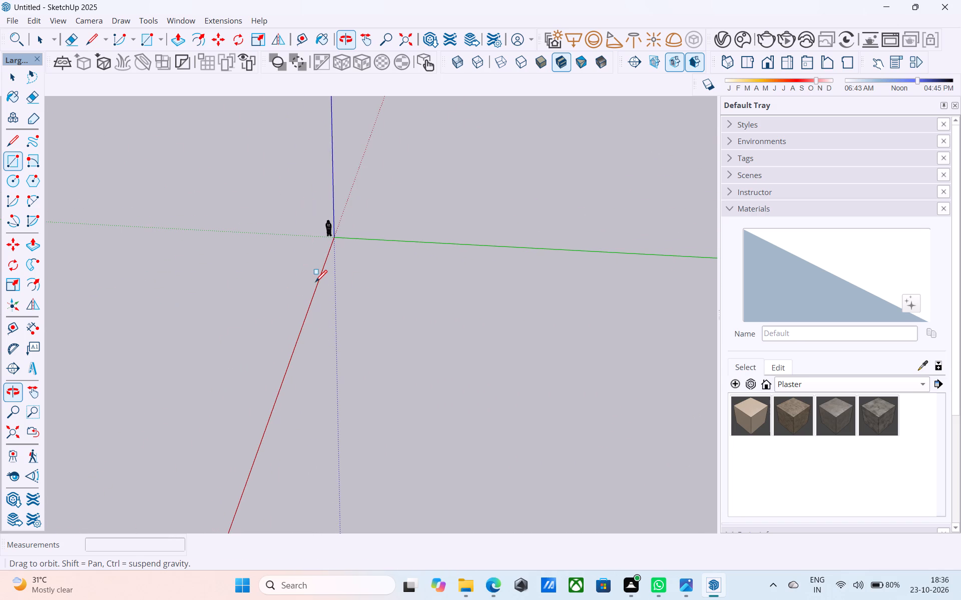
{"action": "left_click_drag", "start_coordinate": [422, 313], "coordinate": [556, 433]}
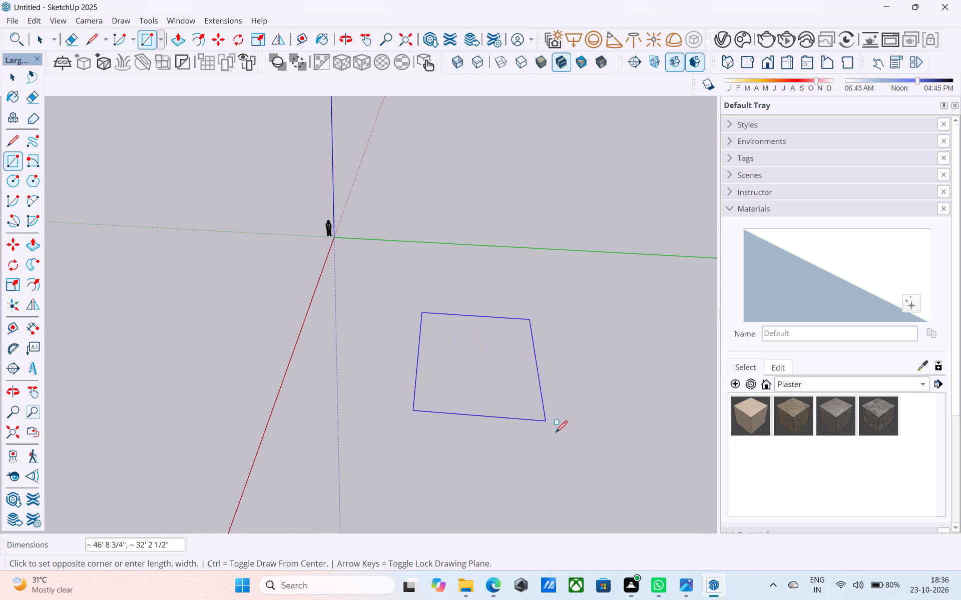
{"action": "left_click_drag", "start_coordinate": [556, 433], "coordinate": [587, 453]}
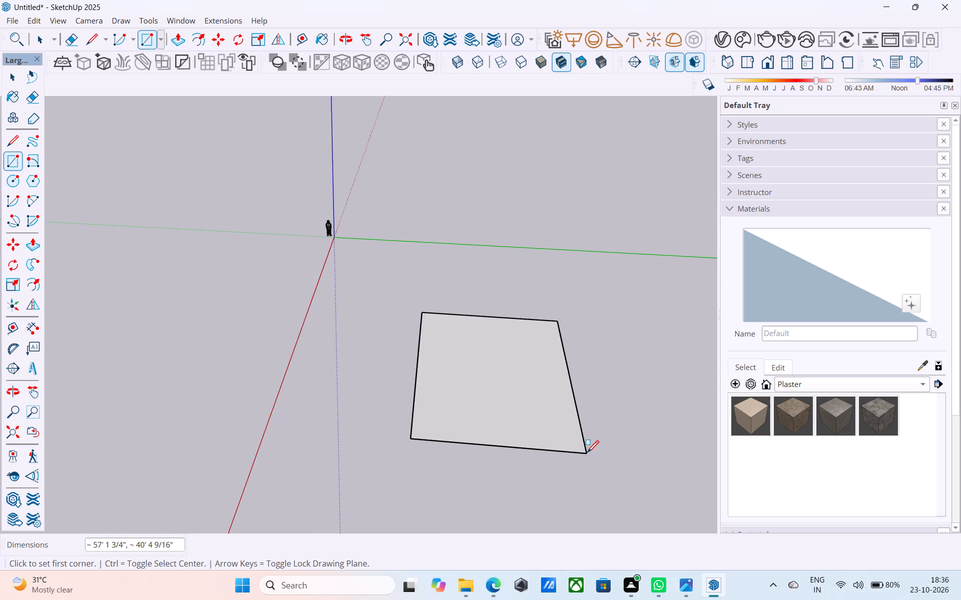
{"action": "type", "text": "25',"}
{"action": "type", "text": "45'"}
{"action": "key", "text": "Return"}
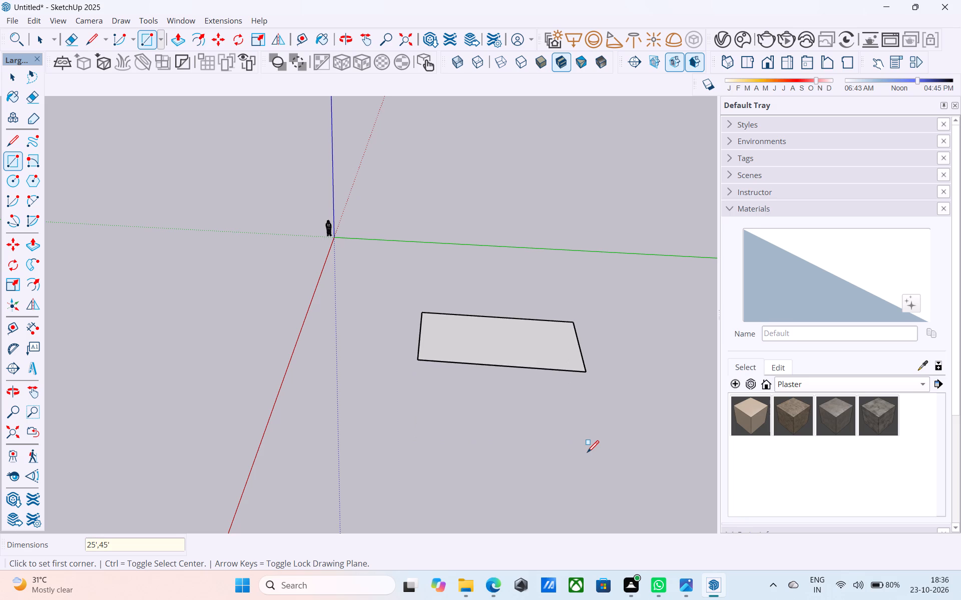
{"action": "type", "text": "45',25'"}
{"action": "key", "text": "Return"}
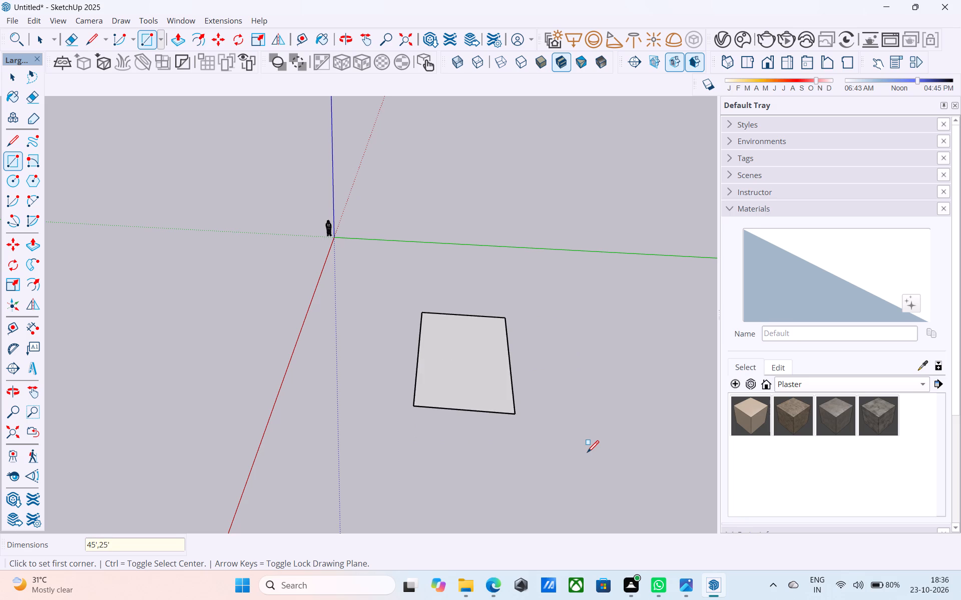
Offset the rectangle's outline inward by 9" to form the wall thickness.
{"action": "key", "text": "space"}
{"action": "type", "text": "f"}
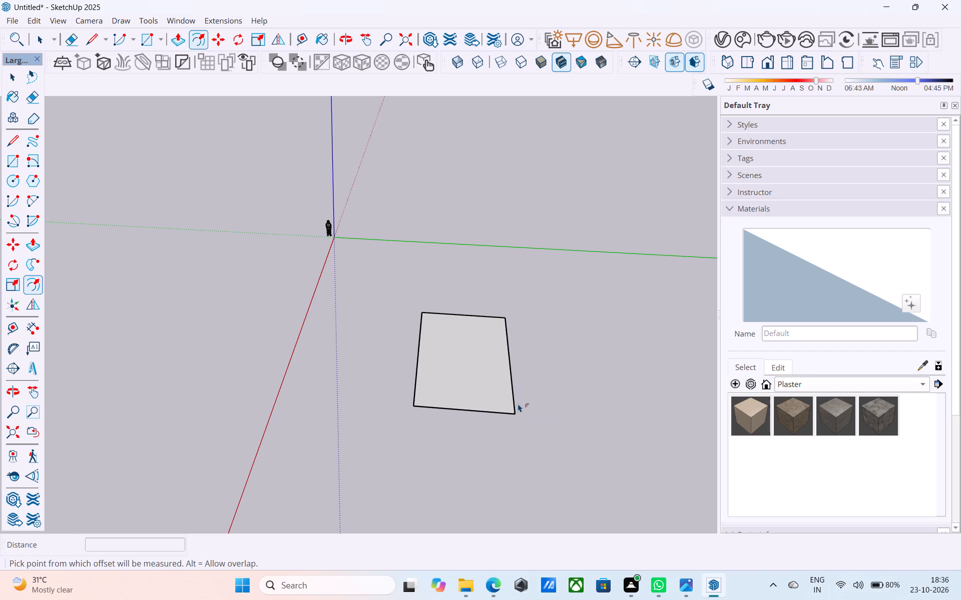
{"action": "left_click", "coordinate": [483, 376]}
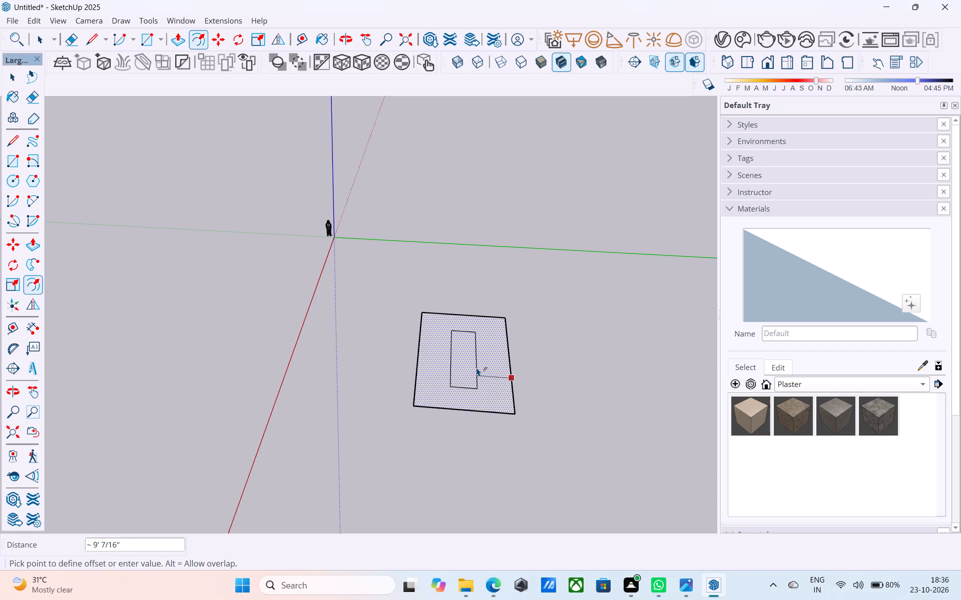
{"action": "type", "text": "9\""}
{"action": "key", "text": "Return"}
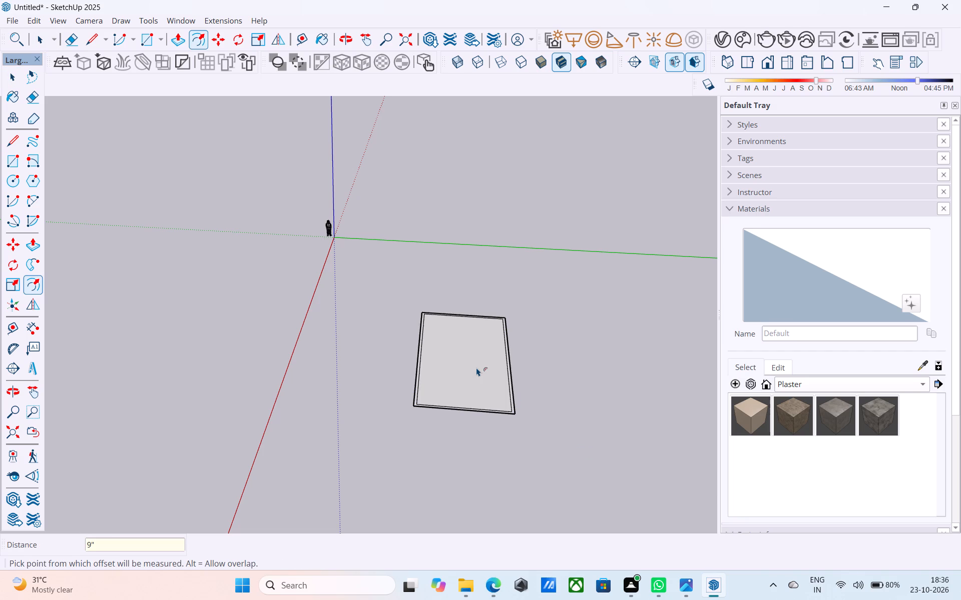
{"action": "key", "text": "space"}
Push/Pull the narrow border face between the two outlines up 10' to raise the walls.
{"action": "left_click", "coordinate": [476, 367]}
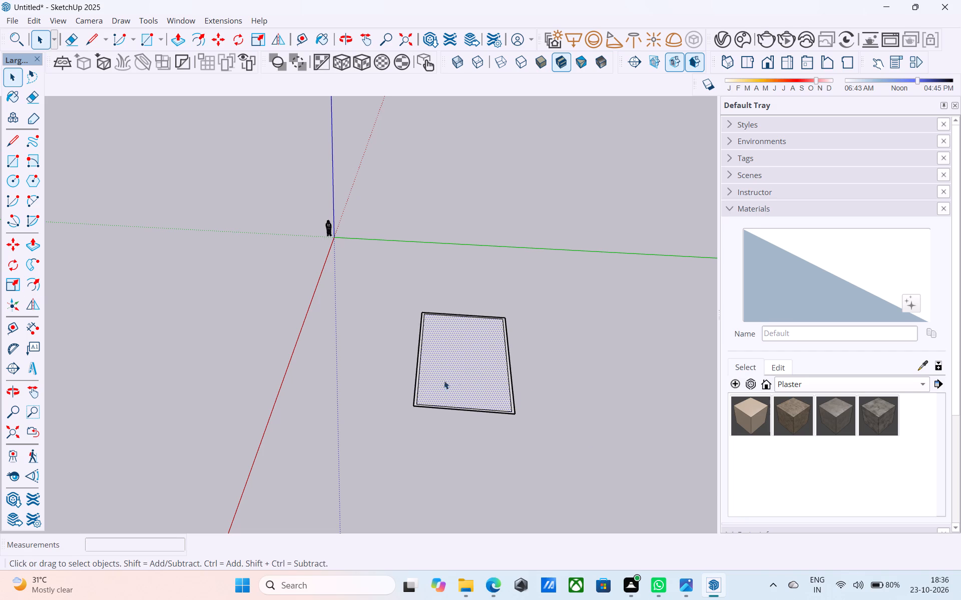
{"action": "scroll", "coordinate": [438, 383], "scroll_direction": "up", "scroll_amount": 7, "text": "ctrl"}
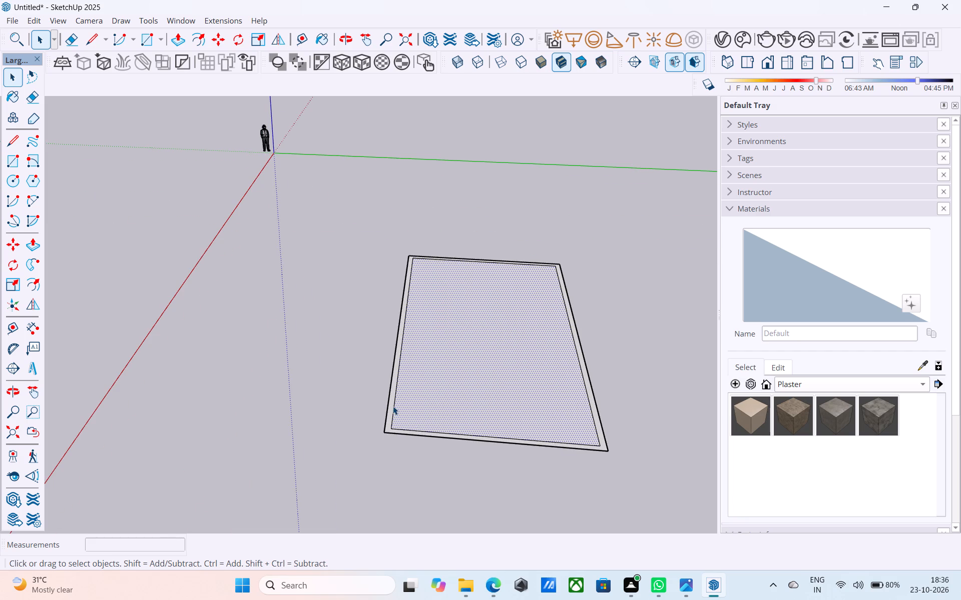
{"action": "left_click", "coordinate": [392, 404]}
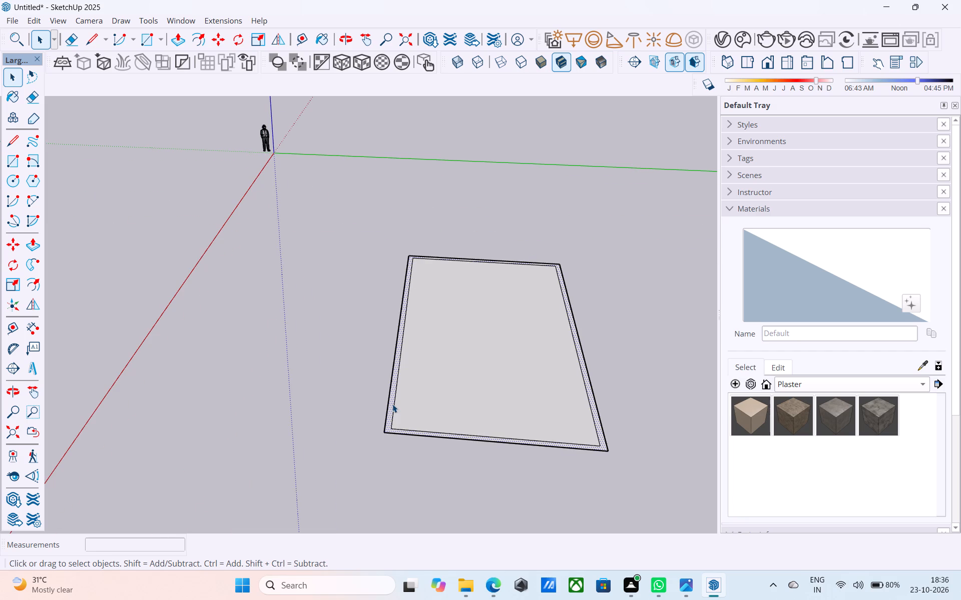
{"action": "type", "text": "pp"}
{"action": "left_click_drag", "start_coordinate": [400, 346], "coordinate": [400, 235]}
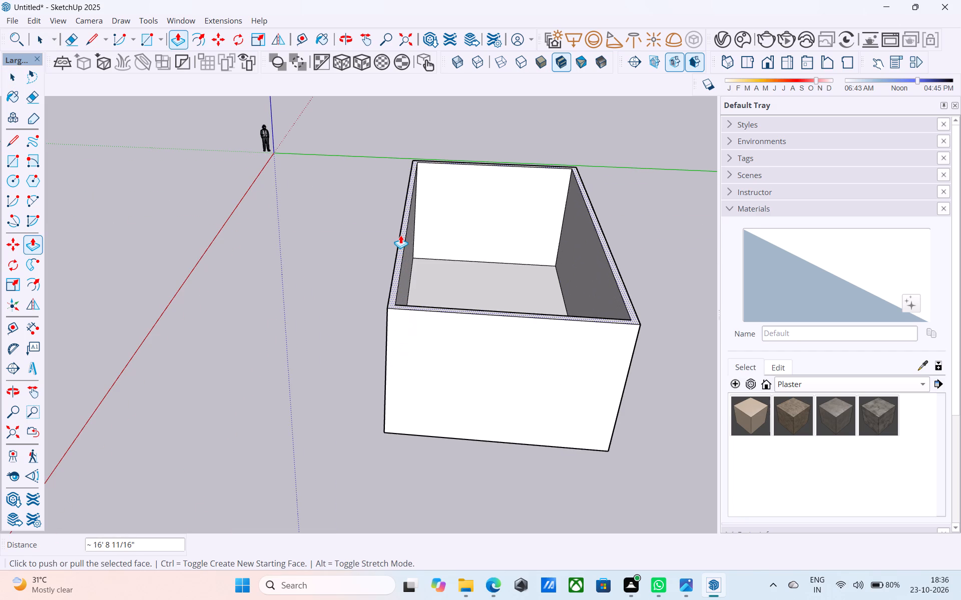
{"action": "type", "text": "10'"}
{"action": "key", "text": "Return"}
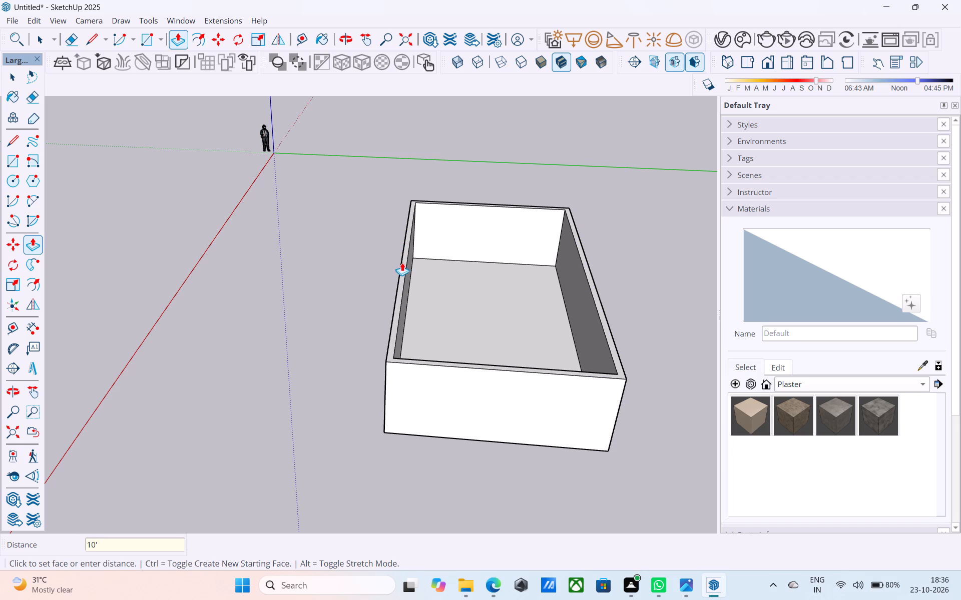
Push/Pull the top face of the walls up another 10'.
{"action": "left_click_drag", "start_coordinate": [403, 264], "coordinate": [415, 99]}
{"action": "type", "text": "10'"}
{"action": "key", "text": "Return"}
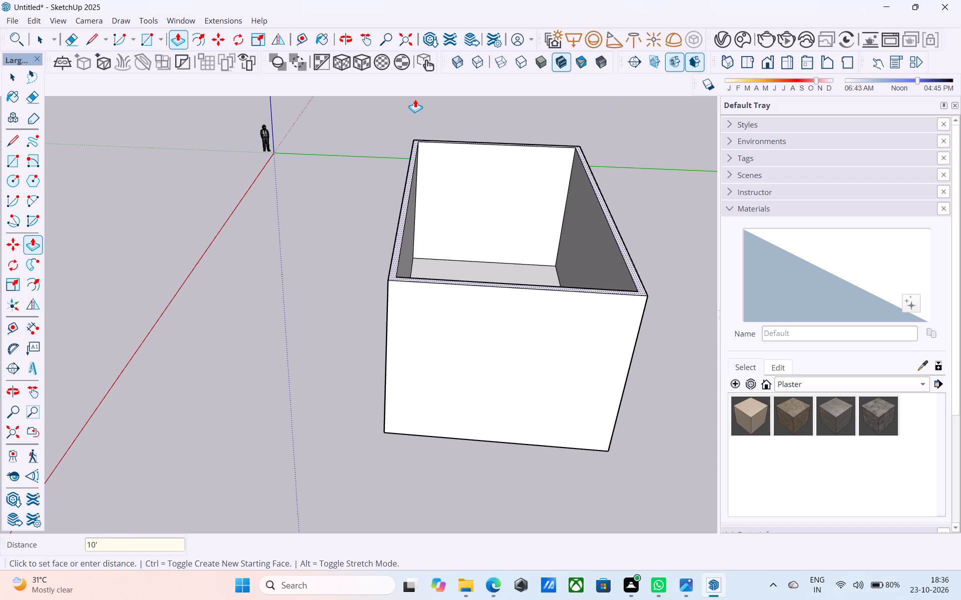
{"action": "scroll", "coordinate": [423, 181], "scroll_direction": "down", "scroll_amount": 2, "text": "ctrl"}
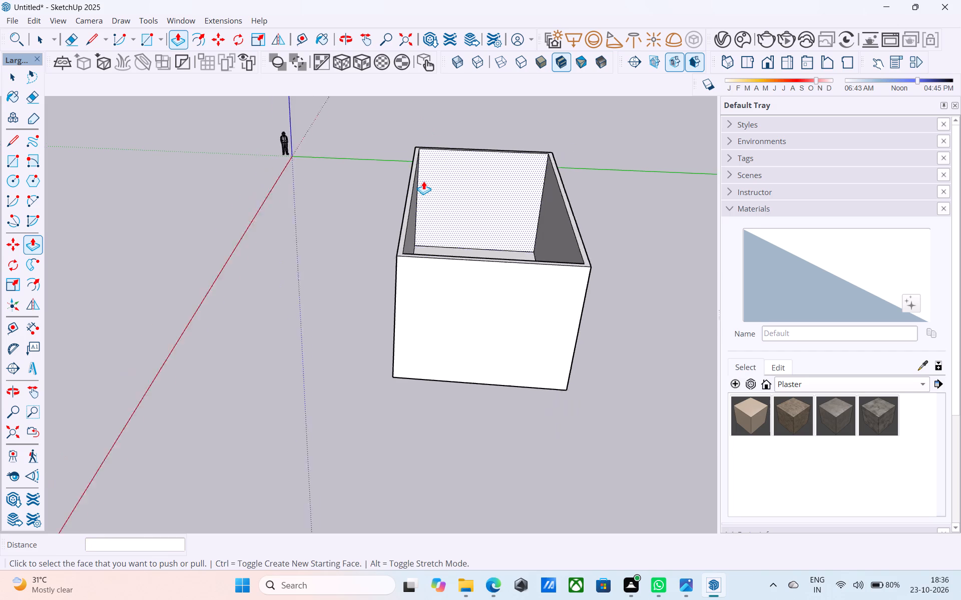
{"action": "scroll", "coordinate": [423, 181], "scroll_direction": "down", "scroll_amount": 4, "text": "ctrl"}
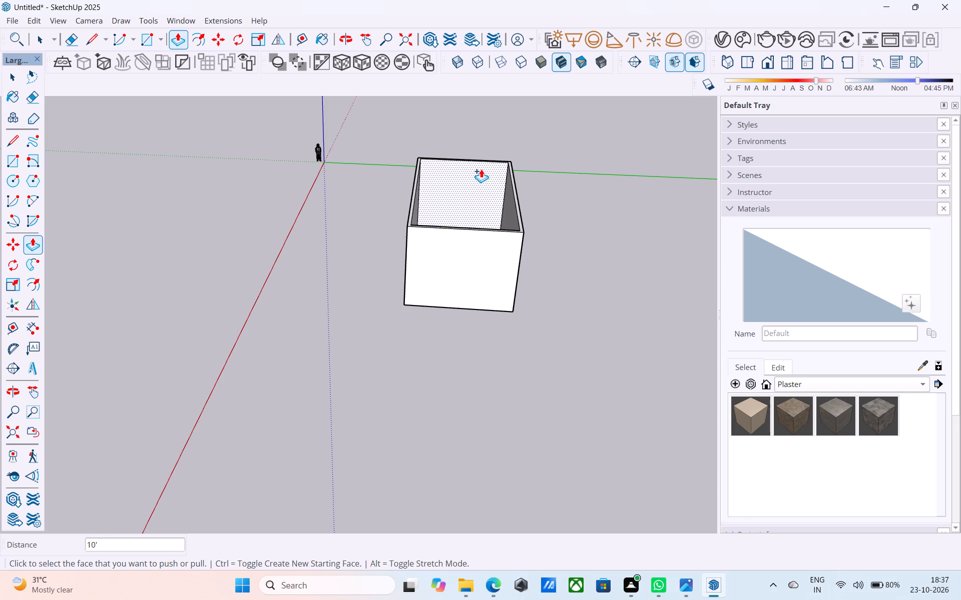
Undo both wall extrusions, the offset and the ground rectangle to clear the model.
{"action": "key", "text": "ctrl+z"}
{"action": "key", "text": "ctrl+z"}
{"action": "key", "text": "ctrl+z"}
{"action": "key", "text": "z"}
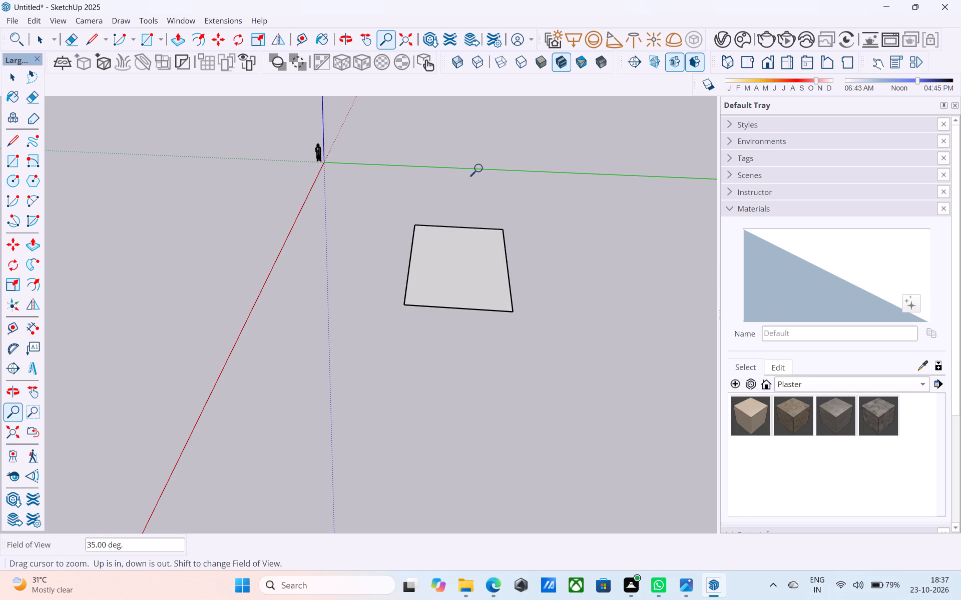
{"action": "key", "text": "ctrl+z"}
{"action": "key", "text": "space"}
Draw a new 30' by 40' rectangle on the ground between the red and green axes.
{"action": "key", "text": "r"}
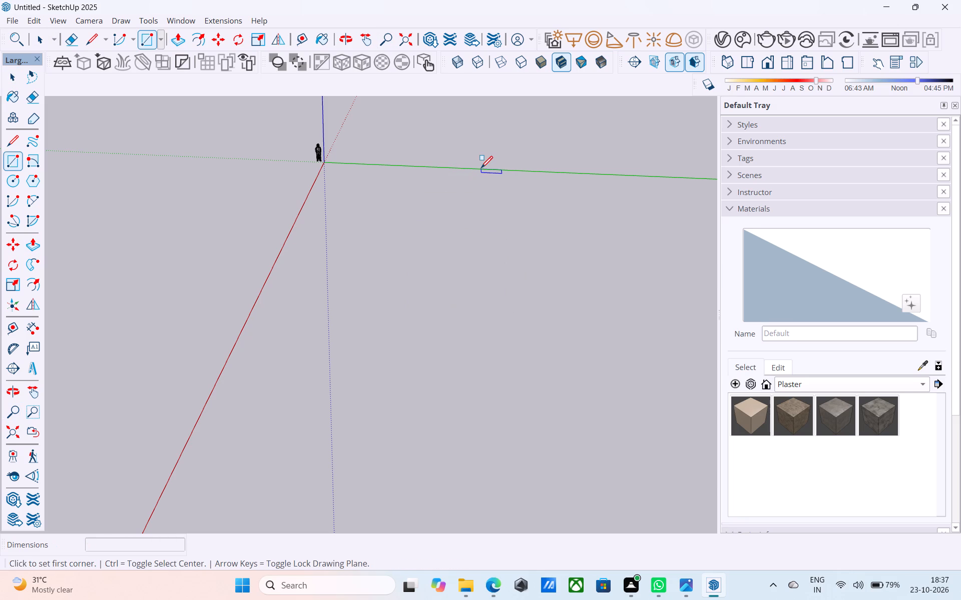
{"action": "left_click", "coordinate": [411, 209]}
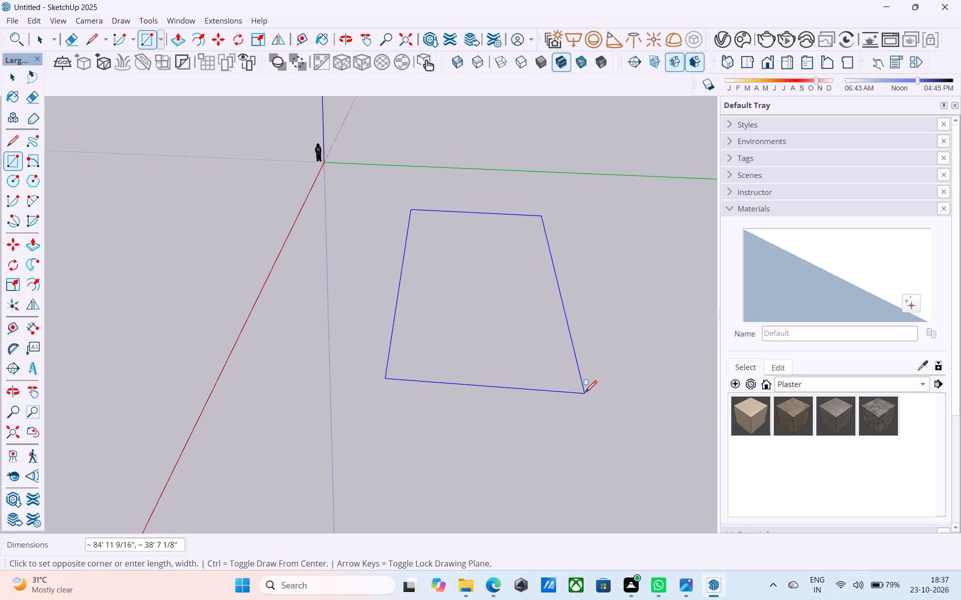
{"action": "key", "text": "3"}
{"action": "key", "text": "0"}
{"action": "type", "text": "',"}
{"action": "type", "text": "40'"}
{"action": "key", "text": "Return"}
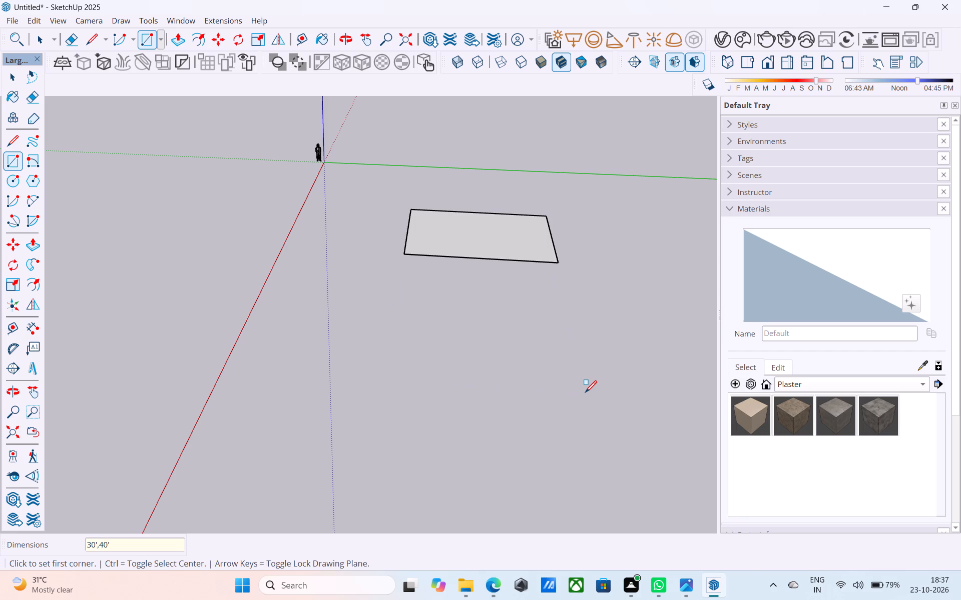
Resize the newly drawn ground rectangle to 40' by 35'.
{"action": "type", "text": "40',35"}
{"action": "key", "text": "Return"}
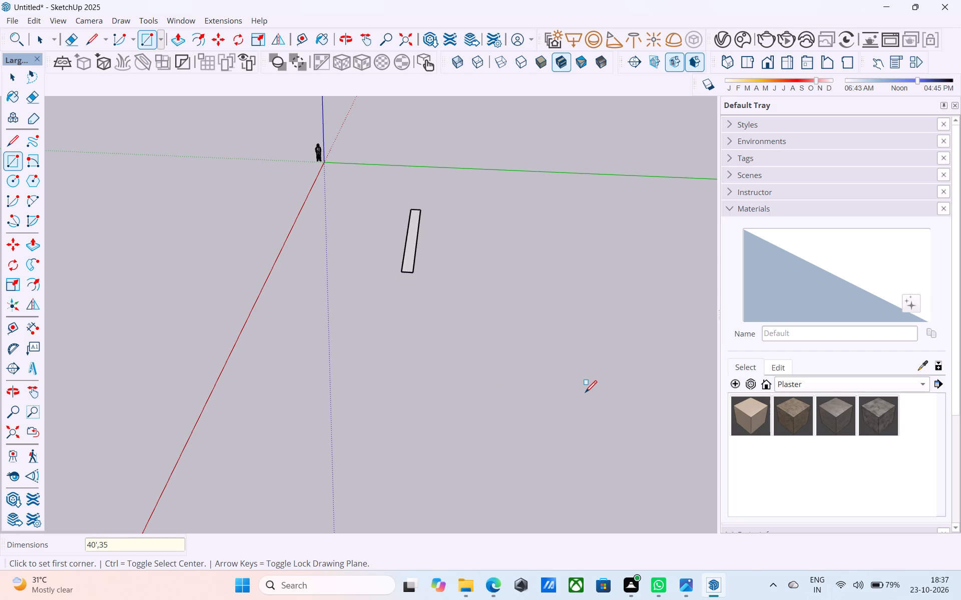
{"action": "type", "text": "40',35'"}
{"action": "key", "text": "Return"}
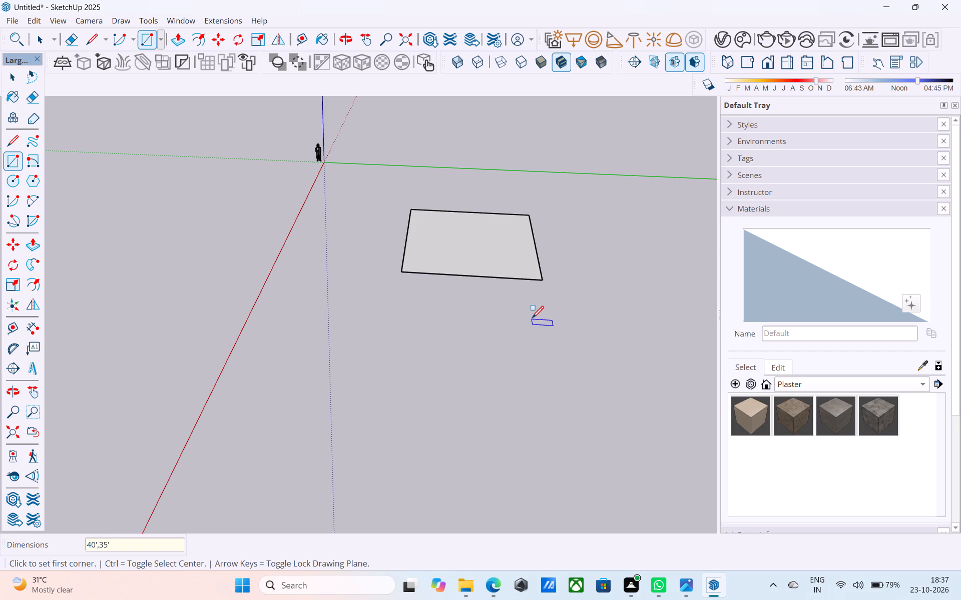
Offset the rectangle's outline 9" inward to define the wall thickness.
{"action": "key", "text": "o"}
{"action": "left_click_drag", "start_coordinate": [511, 292], "coordinate": [560, 440]}
{"action": "key", "text": "space"}
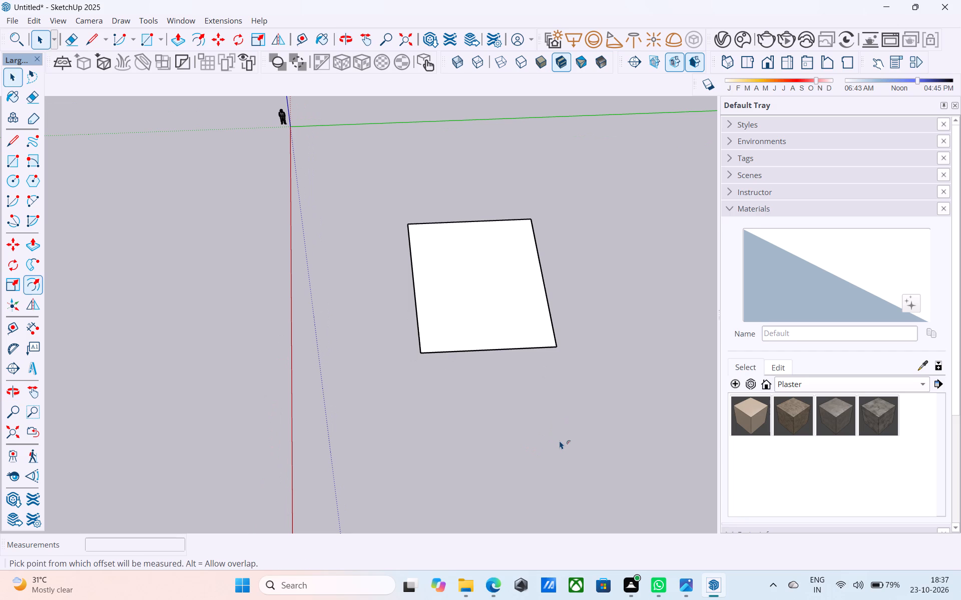
{"action": "key", "text": "f"}
{"action": "left_click", "coordinate": [497, 309]}
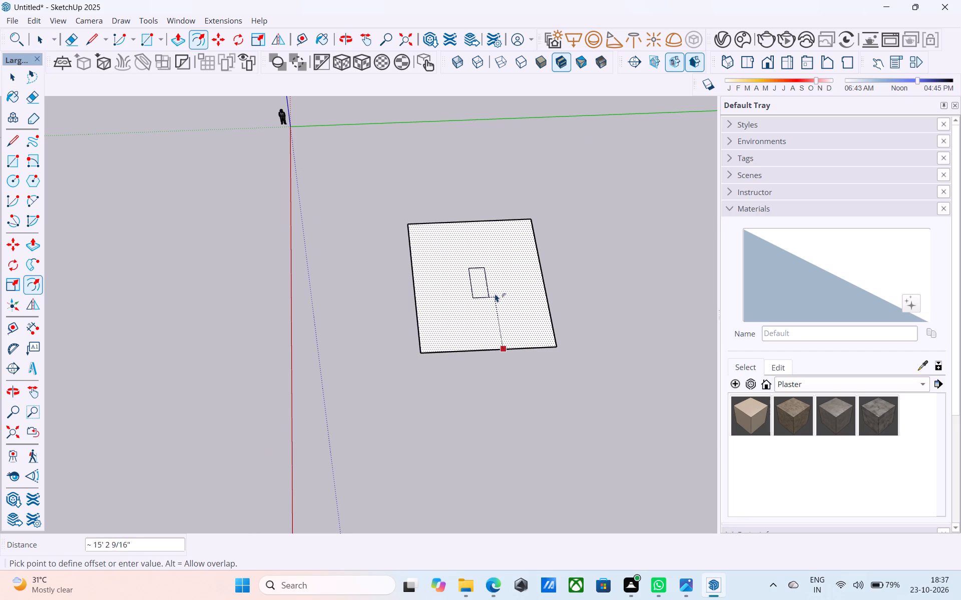
{"action": "type", "text": "9\""}
{"action": "key", "text": "Return"}
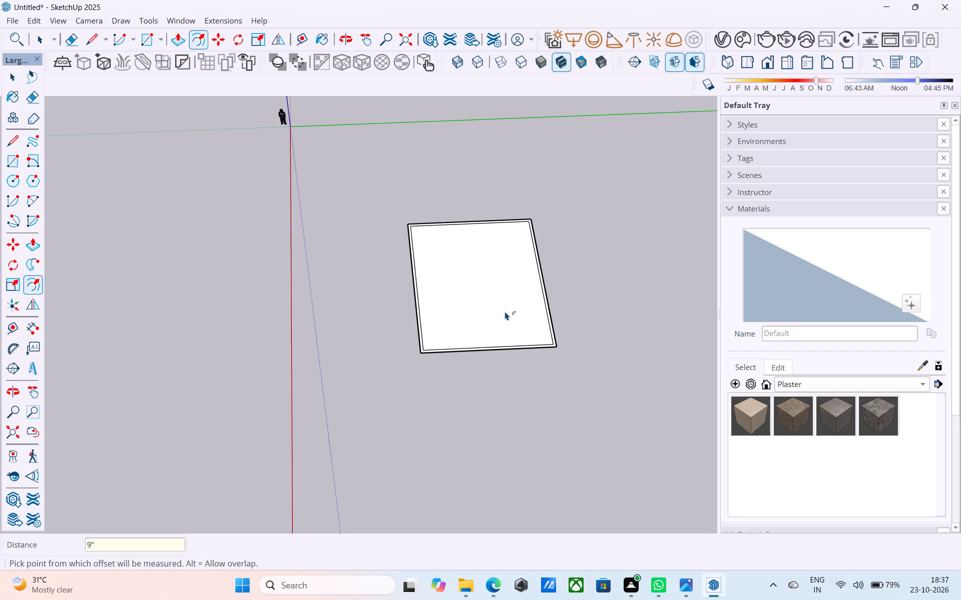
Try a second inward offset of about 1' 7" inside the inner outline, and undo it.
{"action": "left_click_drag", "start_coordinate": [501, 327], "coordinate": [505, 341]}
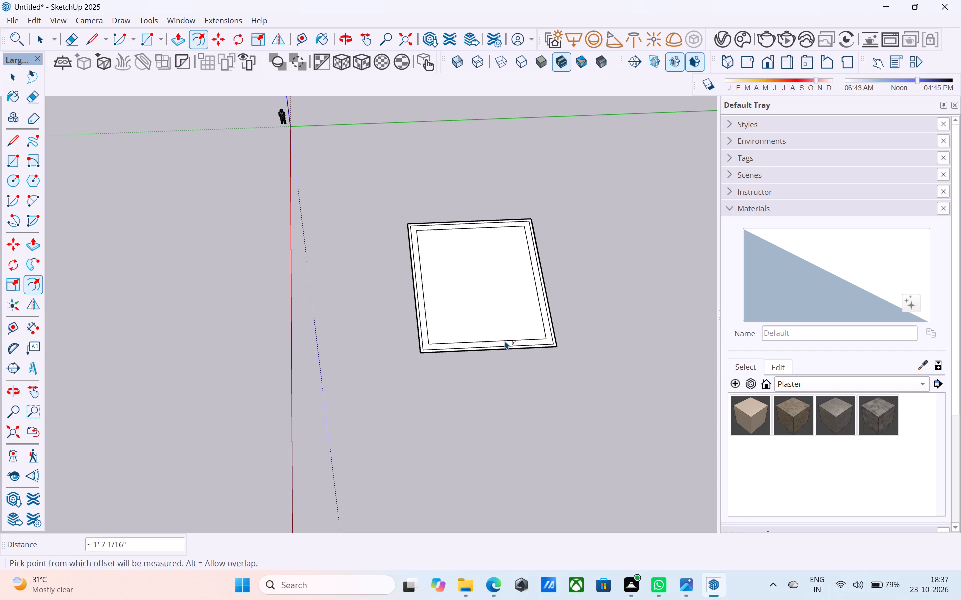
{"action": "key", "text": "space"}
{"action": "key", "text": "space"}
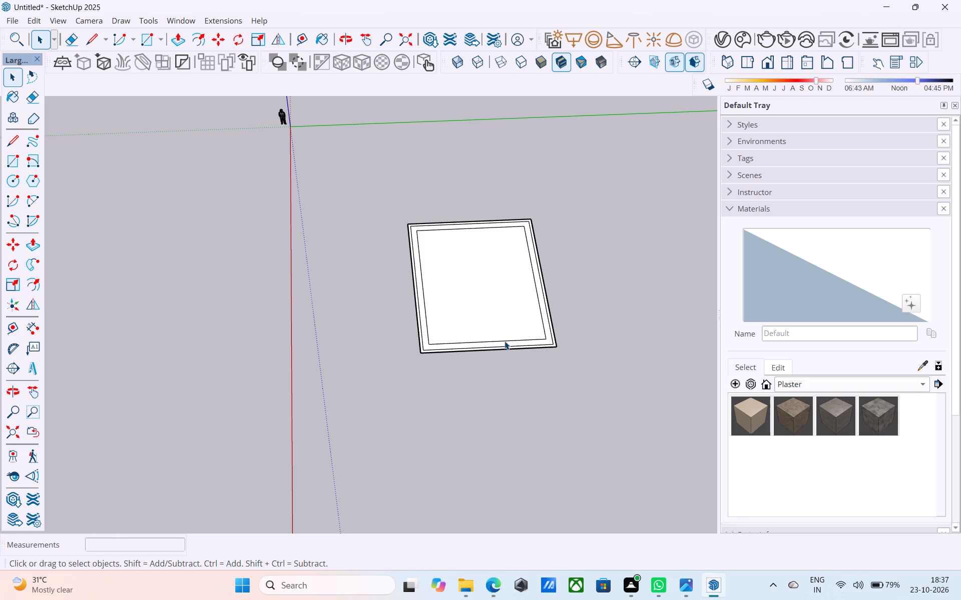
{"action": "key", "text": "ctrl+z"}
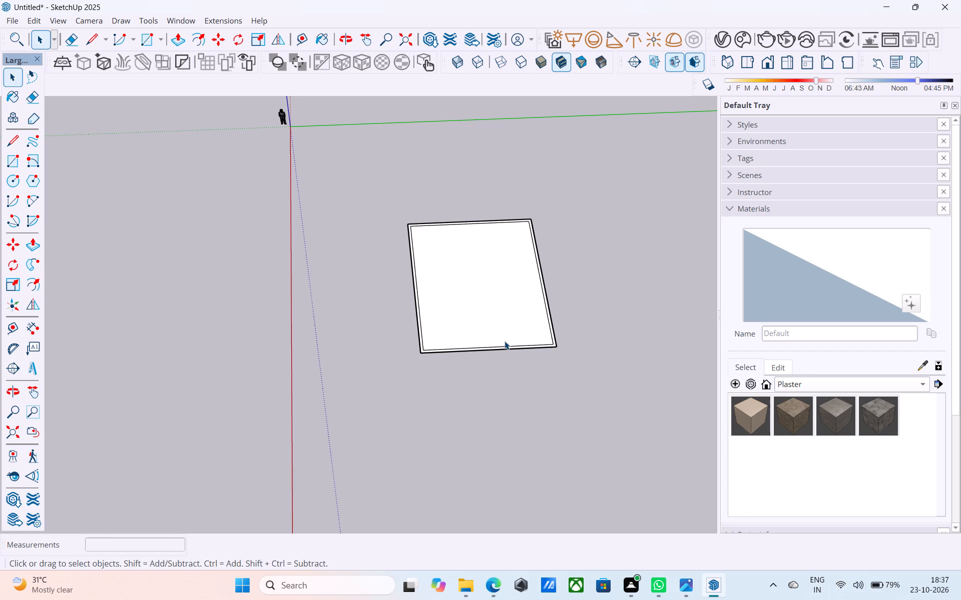
Push/Pull the narrow border face between the two outlines up 10' to raise the walls.
{"action": "key", "text": "o"}
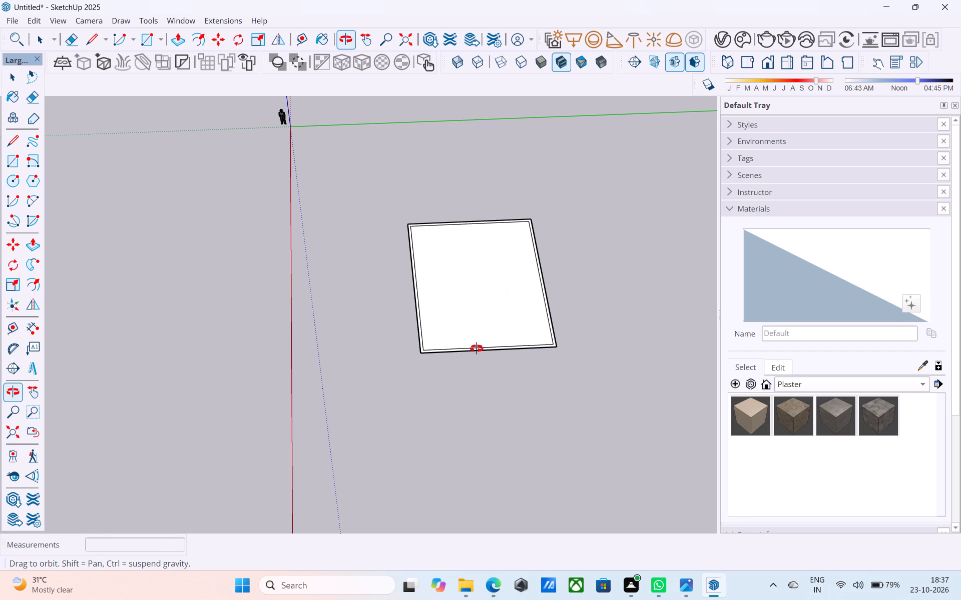
{"action": "left_click_drag", "start_coordinate": [476, 348], "coordinate": [479, 248]}
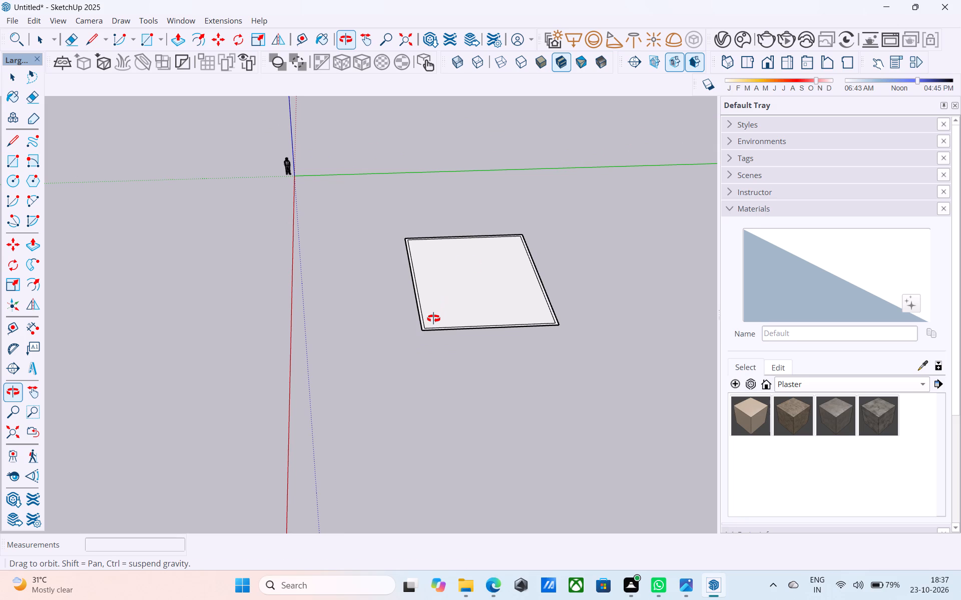
{"action": "key", "text": "p"}
{"action": "scroll", "coordinate": [420, 306], "scroll_direction": "up", "scroll_amount": 10, "text": "ctrl"}
{"action": "left_click", "coordinate": [420, 306]}
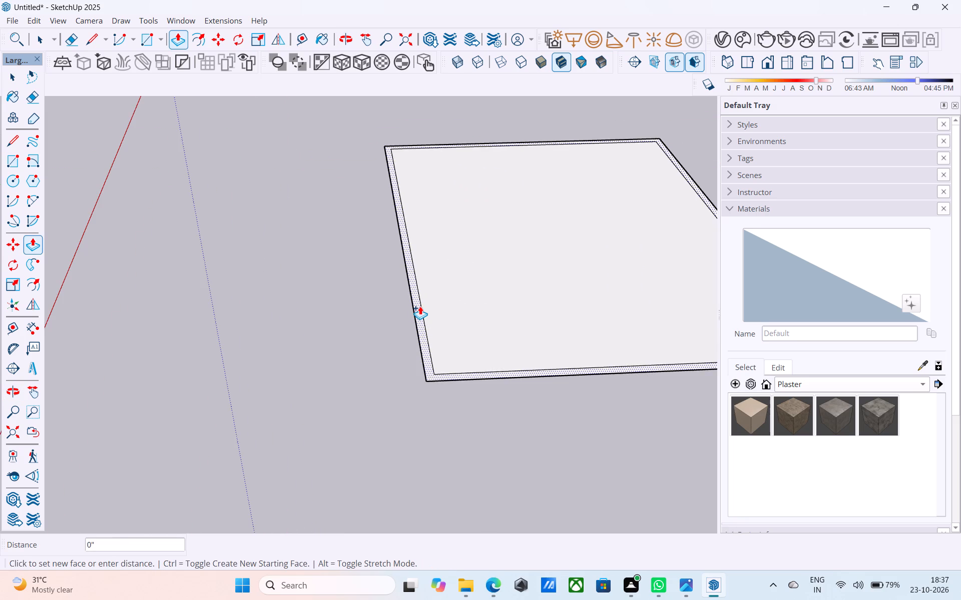
{"action": "type", "text": "10'"}
{"action": "key", "text": "Return"}
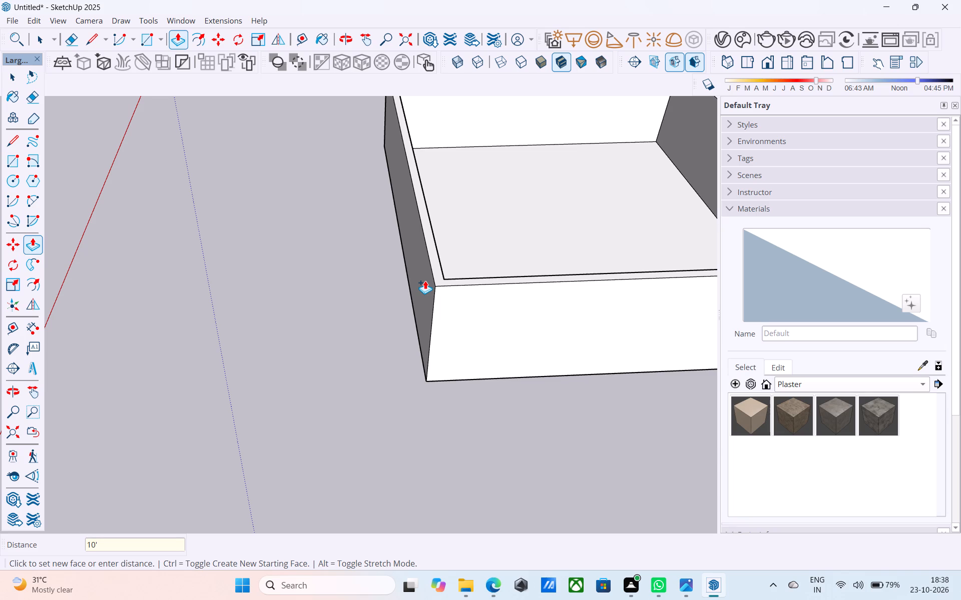
Close the top of the walls with a 34' 3" by 39' 3" rectangle from an inner corner to the diagonally opposite outer corner.
{"action": "scroll", "coordinate": [425, 280], "scroll_direction": "down", "scroll_amount": 6, "text": "ctrl"}
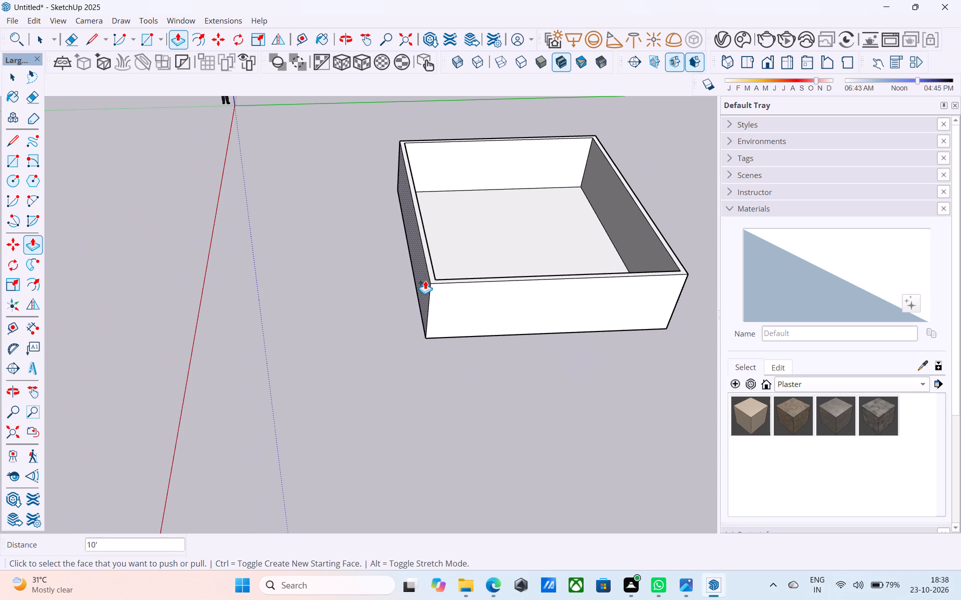
{"action": "key", "text": "r"}
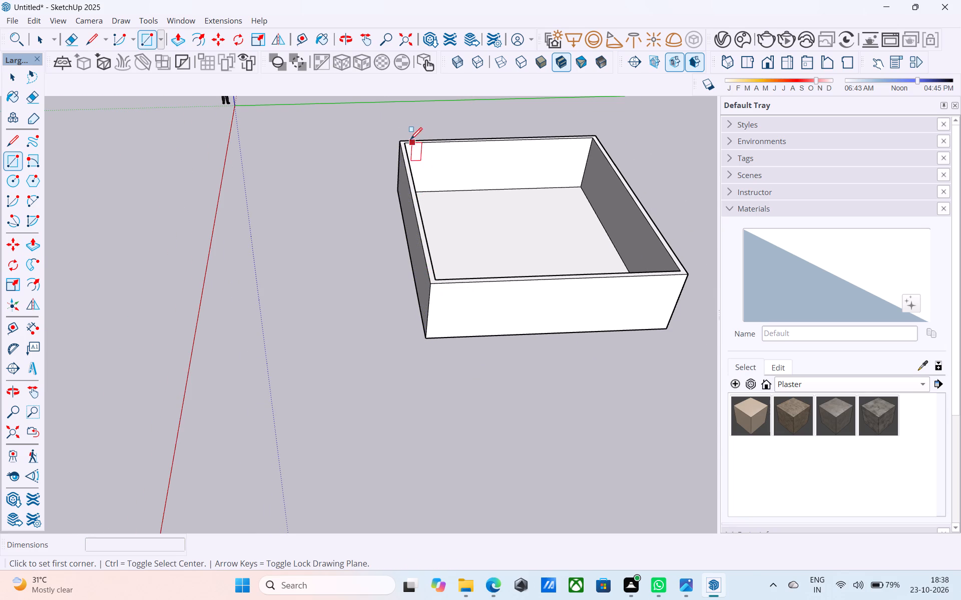
{"action": "left_click_drag", "start_coordinate": [408, 142], "coordinate": [656, 257]}
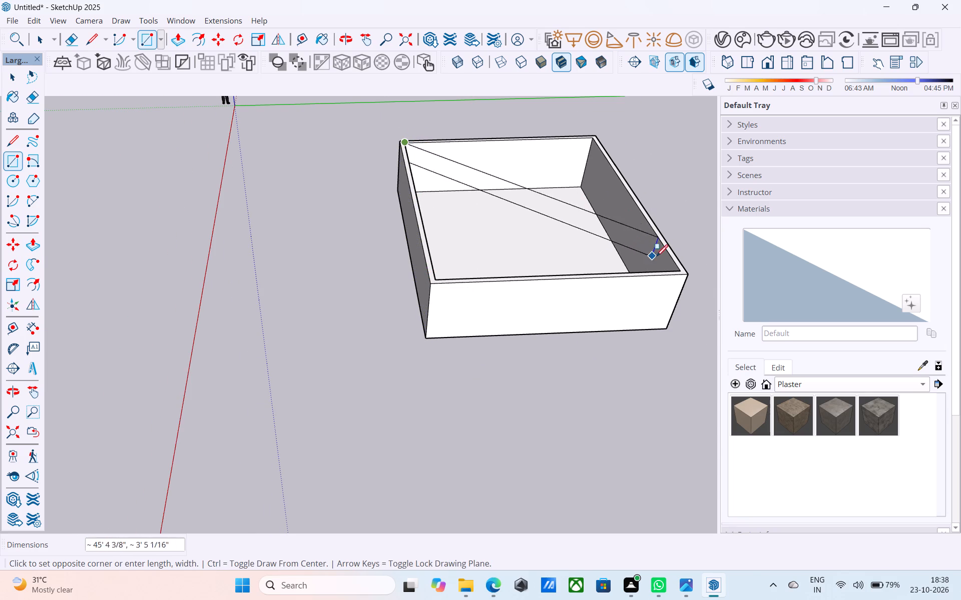
{"action": "left_click_drag", "start_coordinate": [656, 257], "coordinate": [683, 272]}
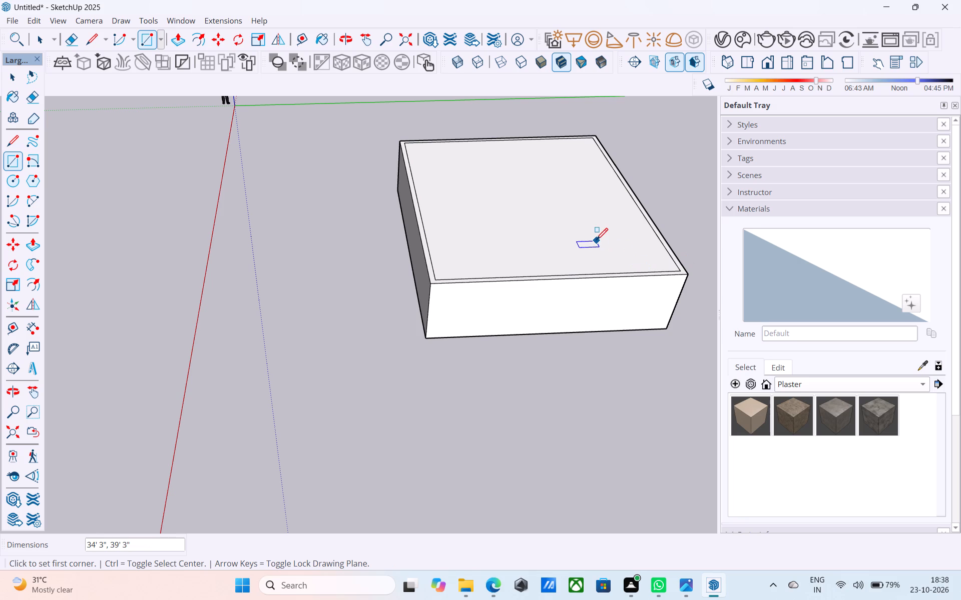
Reverse the large face closing the top inside the wall border.
{"action": "key", "text": "space"}
{"action": "left_click", "coordinate": [591, 242]}
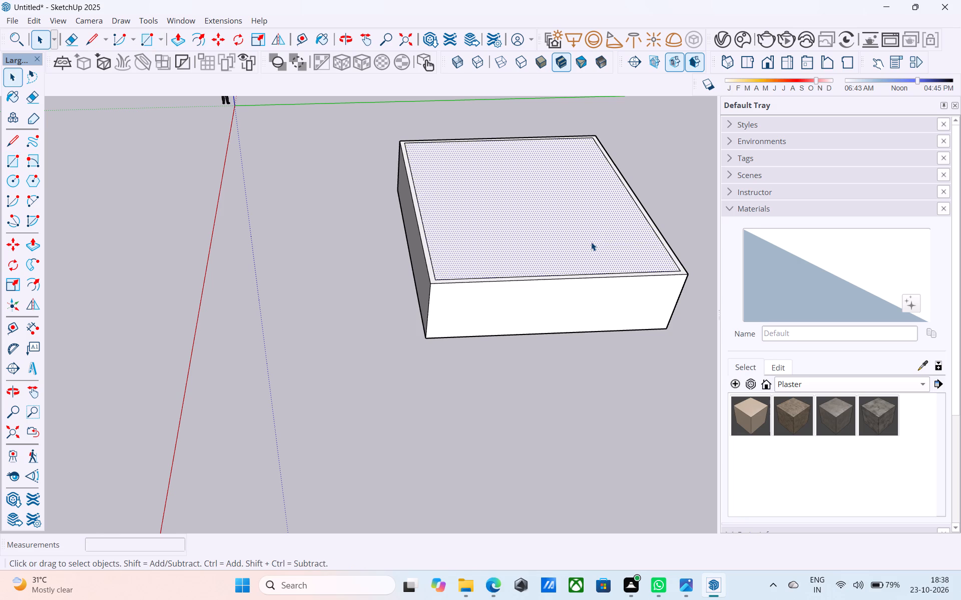
{"action": "right_click", "coordinate": [591, 242]}
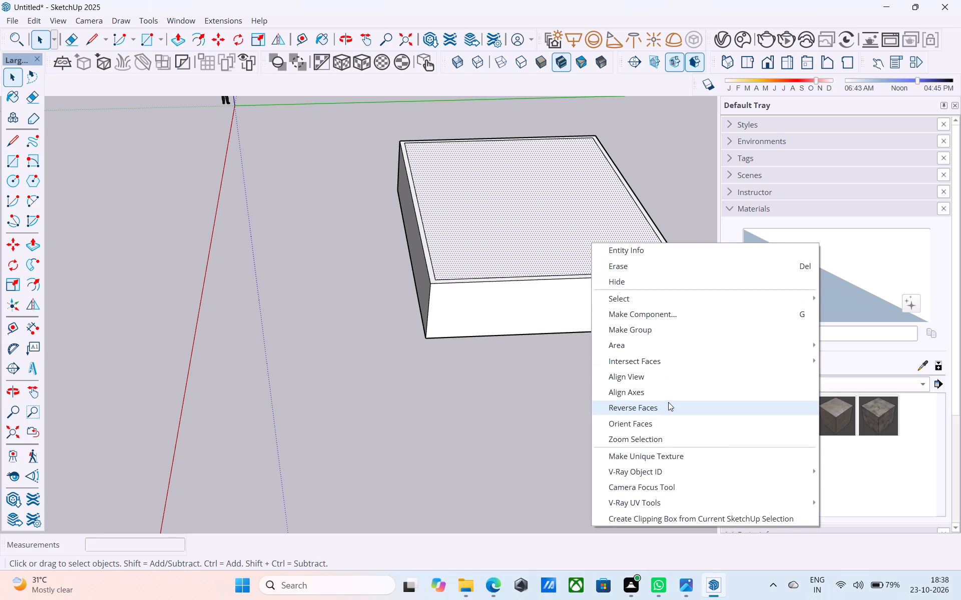
{"action": "left_click", "coordinate": [669, 405]}
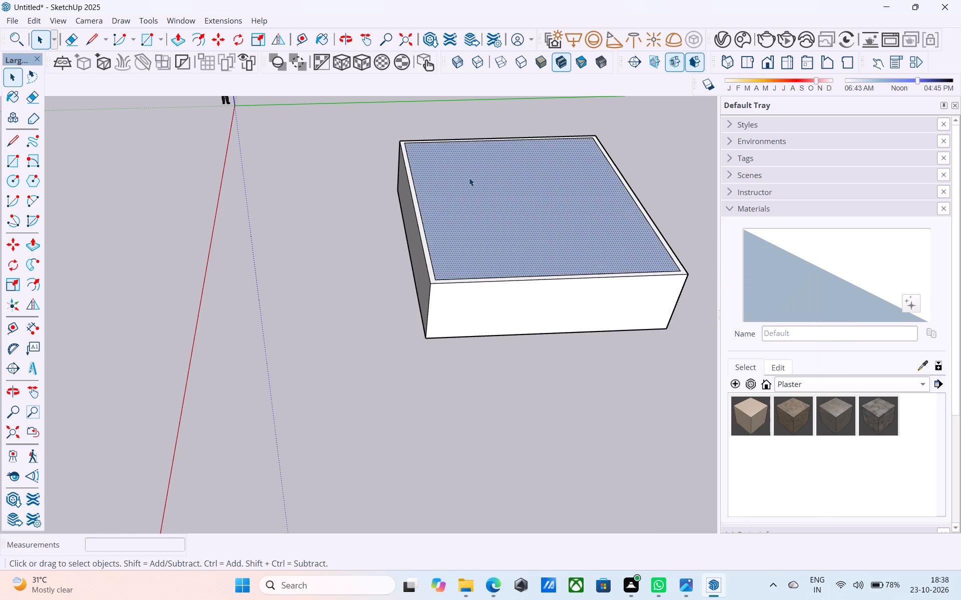
Draw a 6" vertical line up from each of two diagonally opposite inner corners at the top of the walls.
{"action": "key", "text": "l"}
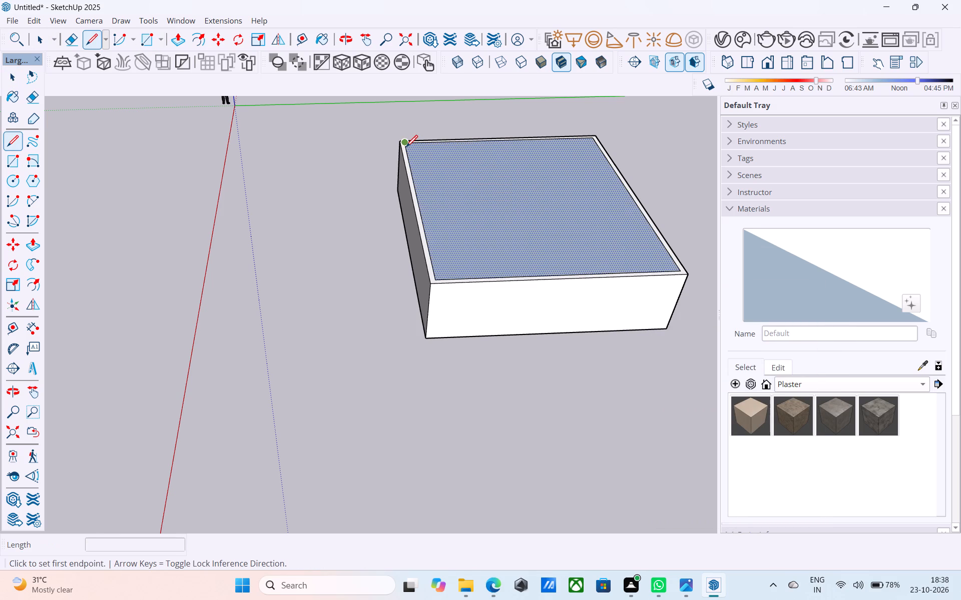
{"action": "left_click_drag", "start_coordinate": [406, 148], "coordinate": [415, 124]}
{"action": "type", "text": "6\""}
{"action": "key", "text": "Return"}
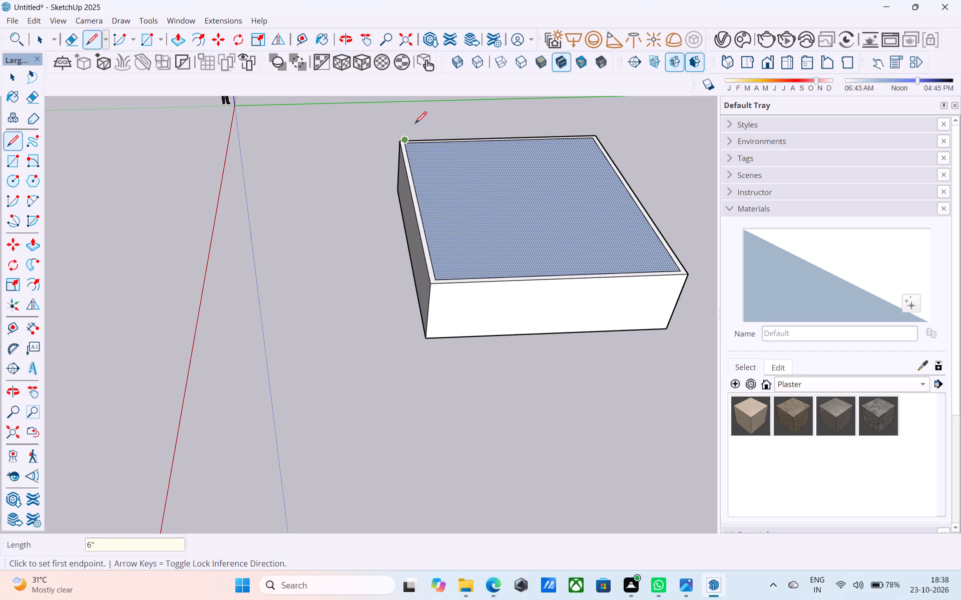
{"action": "key", "text": "l"}
{"action": "left_click_drag", "start_coordinate": [677, 270], "coordinate": [679, 248]}
{"action": "type", "text": "6\""}
{"action": "key", "text": "Return"}
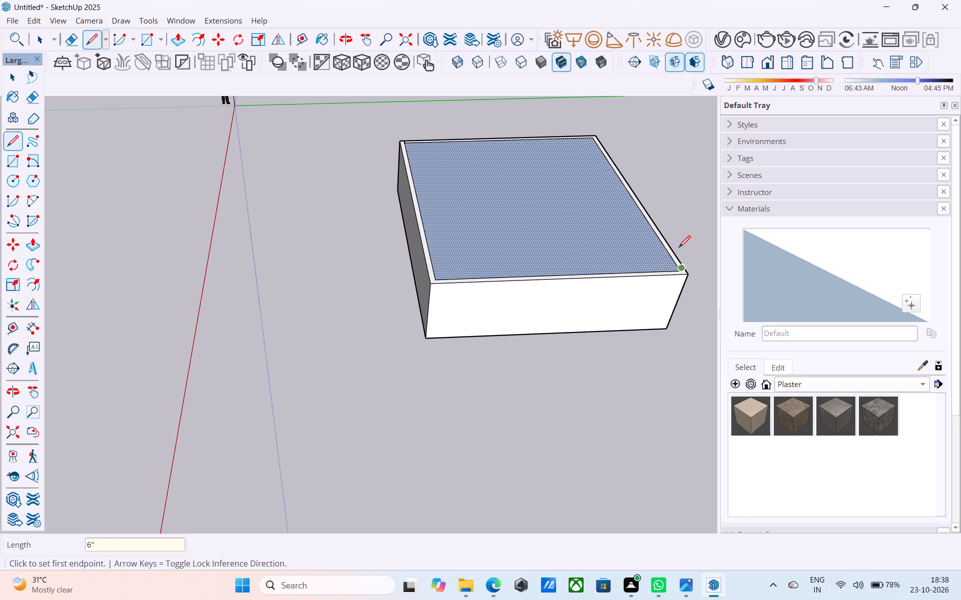
Draw a 38' 6" by 33' 6" rectangle above the top face, between the upper ends of the two 6" vertical lines.
{"action": "key", "text": "r"}
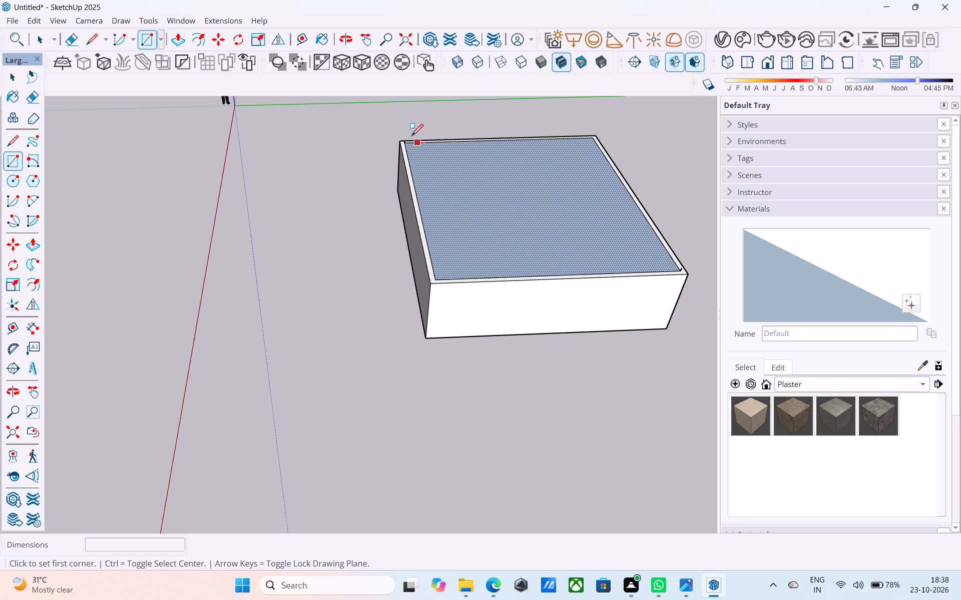
{"action": "scroll", "coordinate": [415, 135], "scroll_direction": "right", "scroll_amount": 4}
{"action": "scroll", "coordinate": [415, 135], "scroll_direction": "left", "scroll_amount": 1}
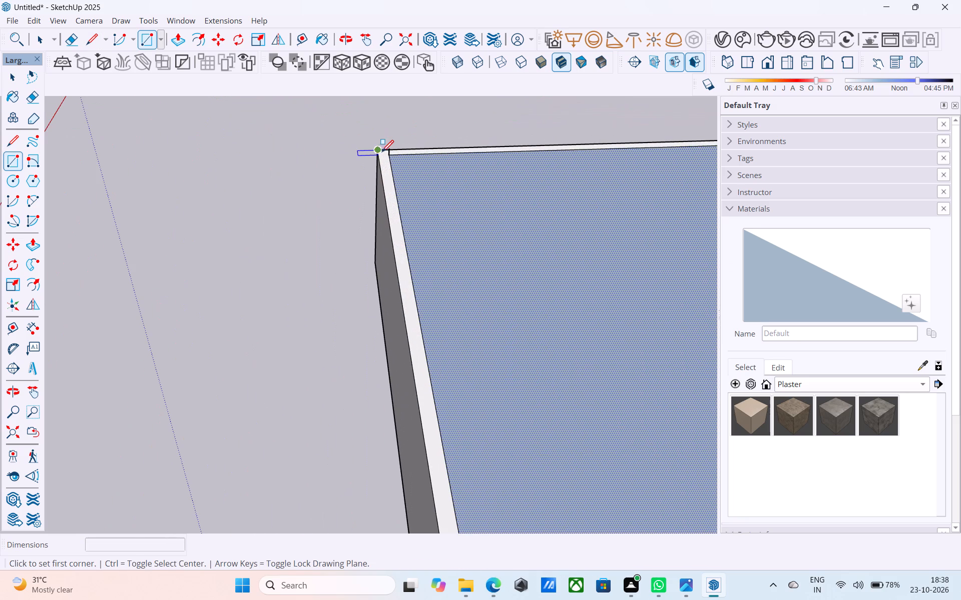
{"action": "left_click", "coordinate": [389, 151]}
{"action": "scroll", "coordinate": [389, 151], "scroll_direction": "down", "scroll_amount": 6, "text": "ctrl"}
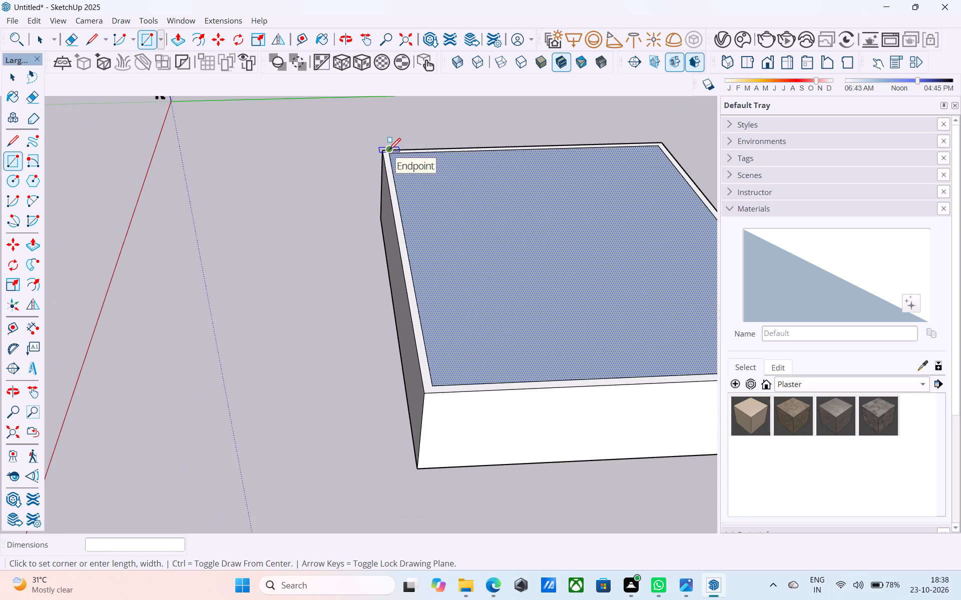
{"action": "scroll", "coordinate": [389, 151], "scroll_direction": "down", "scroll_amount": 4, "text": "ctrl"}
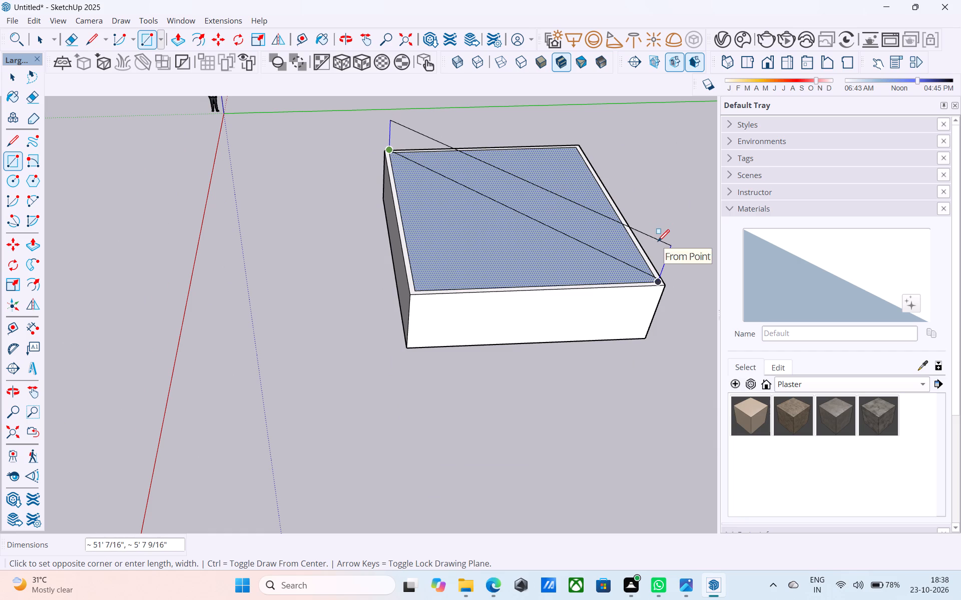
{"action": "left_click", "coordinate": [656, 276]}
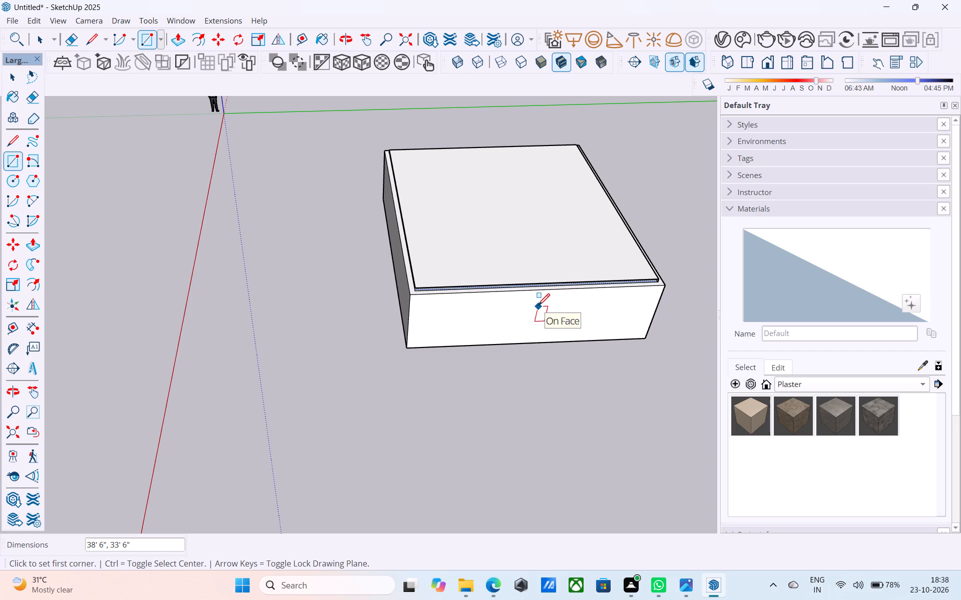
{"action": "key", "text": "space"}
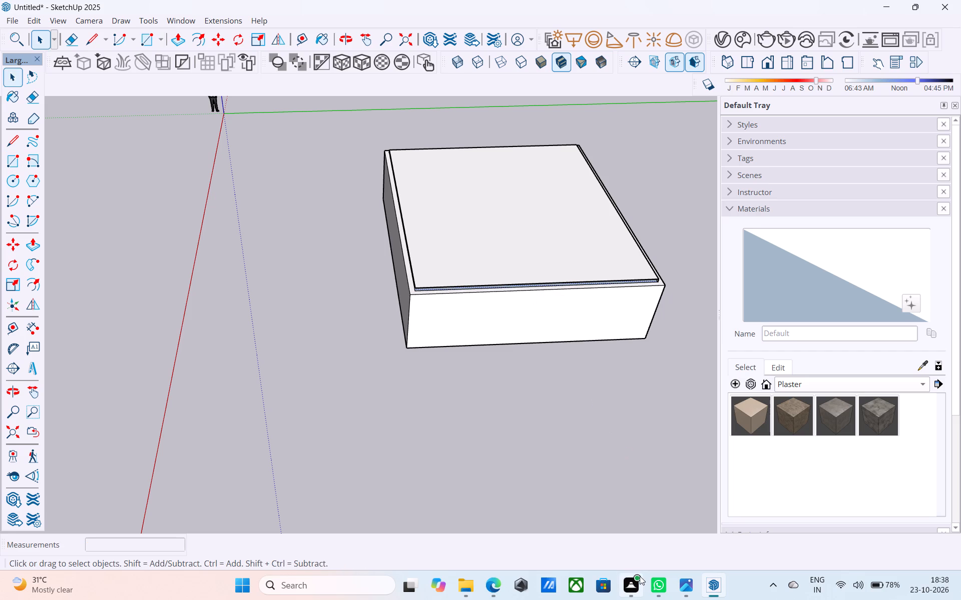
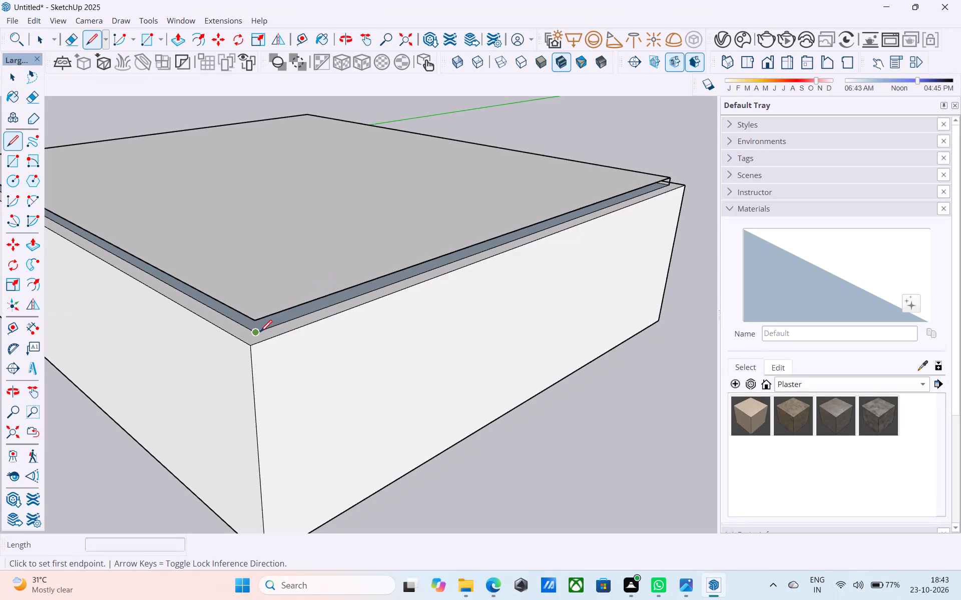
Draw a vertical line at each of the two remaining inner wall corners up to the raised rectangle, closing the slab's sides.
{"action": "left_click", "coordinate": [260, 333]}
{"action": "left_click", "coordinate": [254, 322]}
{"action": "scroll", "coordinate": [346, 279], "scroll_direction": "down", "scroll_amount": 7}
{"action": "middle_click_drag", "start_coordinate": [364, 283], "coordinate": [516, 247]}
{"action": "scroll", "coordinate": [516, 247], "scroll_direction": "down", "scroll_amount": 6}
{"action": "middle_click_drag", "start_coordinate": [366, 279], "coordinate": [752, 257]}
{"action": "middle_click_drag", "start_coordinate": [218, 241], "coordinate": [531, 286]}
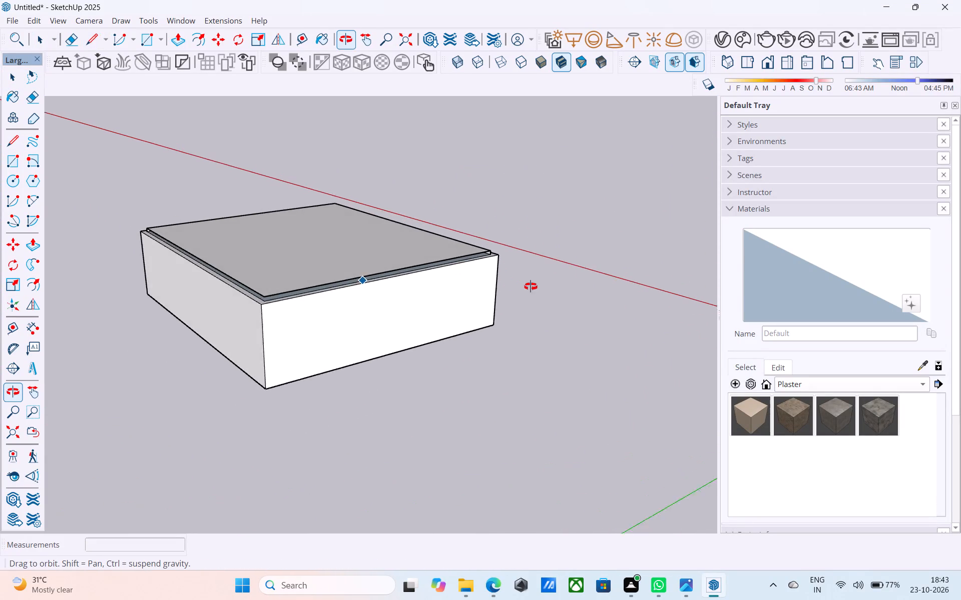
{"action": "middle_click_drag", "start_coordinate": [531, 286], "coordinate": [531, 287]}
{"action": "scroll", "coordinate": [281, 308], "scroll_direction": "up", "scroll_amount": 12}
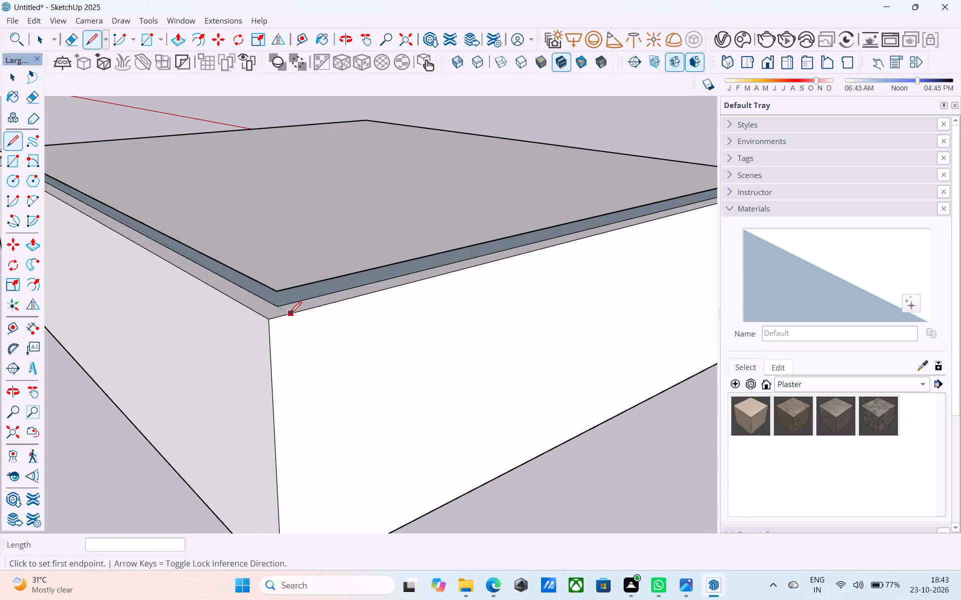
{"action": "left_click", "coordinate": [282, 309]}
{"action": "left_click", "coordinate": [277, 296]}
Reverse the two blue slab side faces that meet at the near corner.
{"action": "scroll", "coordinate": [352, 273], "scroll_direction": "down", "scroll_amount": 4}
{"action": "scroll", "coordinate": [355, 273], "scroll_direction": "up", "scroll_amount": 1}
{"action": "scroll", "coordinate": [355, 273], "scroll_direction": "down", "scroll_amount": 3}
{"action": "middle_click_drag", "start_coordinate": [347, 273], "coordinate": [354, 282]}
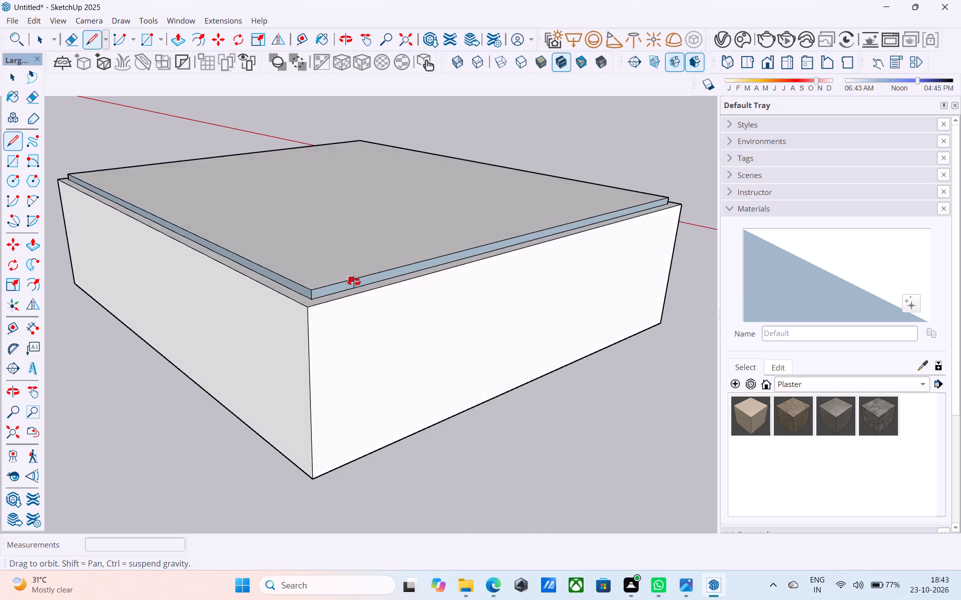
{"action": "middle_click_drag", "start_coordinate": [354, 282], "coordinate": [364, 292]}
{"action": "scroll", "coordinate": [281, 312], "scroll_direction": "up", "scroll_amount": 6}
{"action": "key", "text": "space"}
{"action": "left_click", "coordinate": [353, 306]}
{"action": "right_click", "coordinate": [353, 306]}
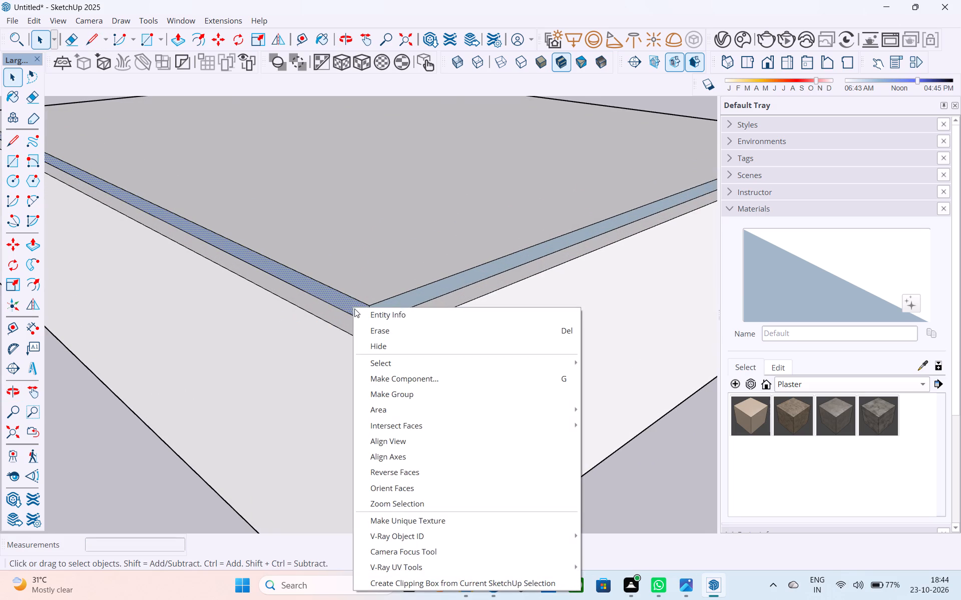
{"action": "left_click", "coordinate": [413, 465]}
{"action": "left_click", "coordinate": [399, 298]}
{"action": "right_click", "coordinate": [399, 298]}
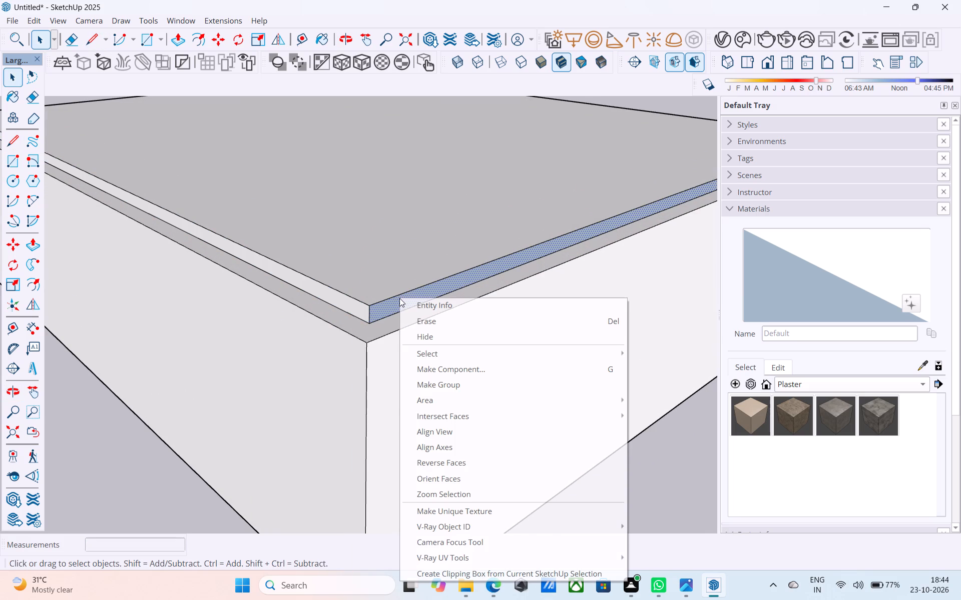
{"action": "left_click", "coordinate": [439, 463]}
Reverse the remaining two blue side faces of the slab at the opposite corner.
{"action": "scroll", "coordinate": [425, 395], "scroll_direction": "down", "scroll_amount": 12}
{"action": "middle_click_drag", "start_coordinate": [375, 372], "coordinate": [566, 361]}
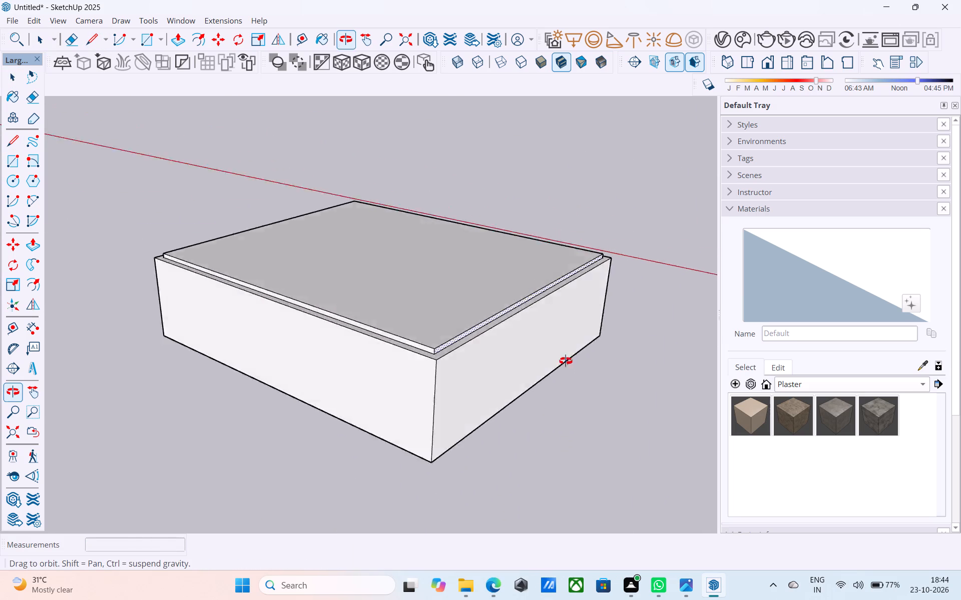
{"action": "middle_click_drag", "start_coordinate": [566, 361], "coordinate": [691, 345]}
{"action": "middle_click_drag", "start_coordinate": [298, 350], "coordinate": [782, 345]}
{"action": "middle_click_drag", "start_coordinate": [354, 345], "coordinate": [473, 329]}
{"action": "scroll", "coordinate": [361, 335], "scroll_direction": "up", "scroll_amount": 5}
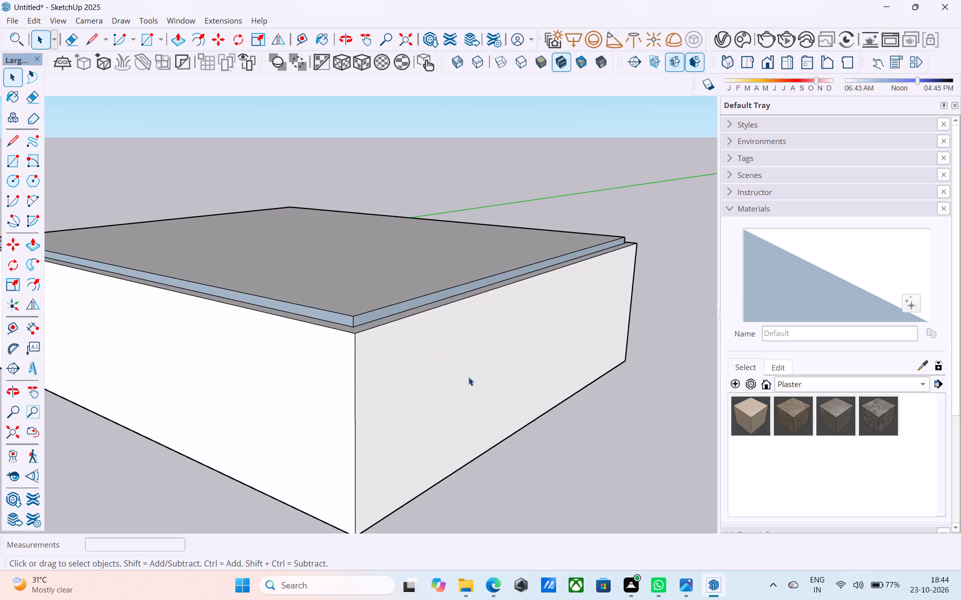
{"action": "scroll", "coordinate": [467, 377], "scroll_direction": "up", "scroll_amount": 6}
{"action": "left_click", "coordinate": [345, 319]}
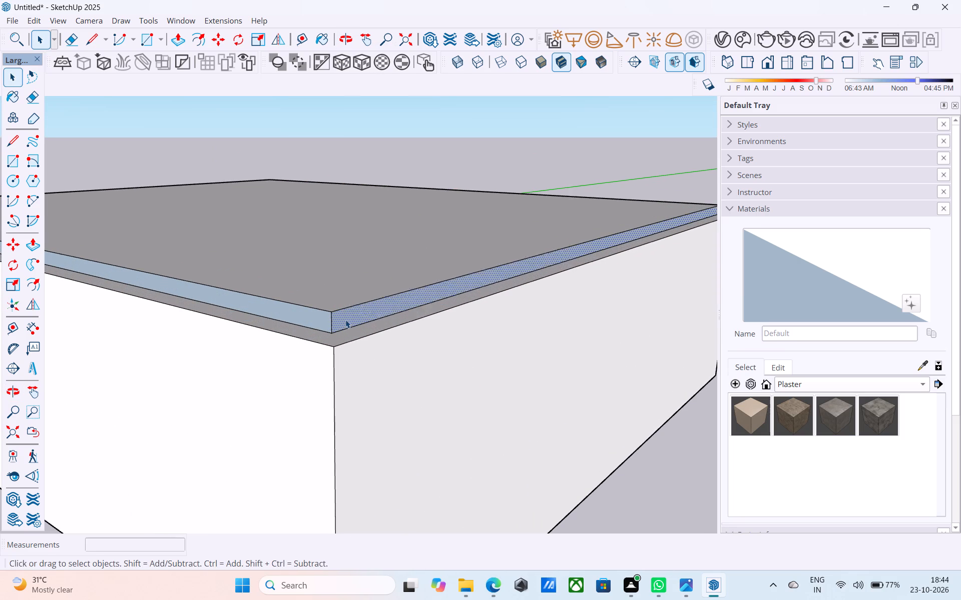
{"action": "right_click", "coordinate": [345, 319]}
{"action": "left_click", "coordinate": [405, 206]}
{"action": "left_click", "coordinate": [321, 324]}
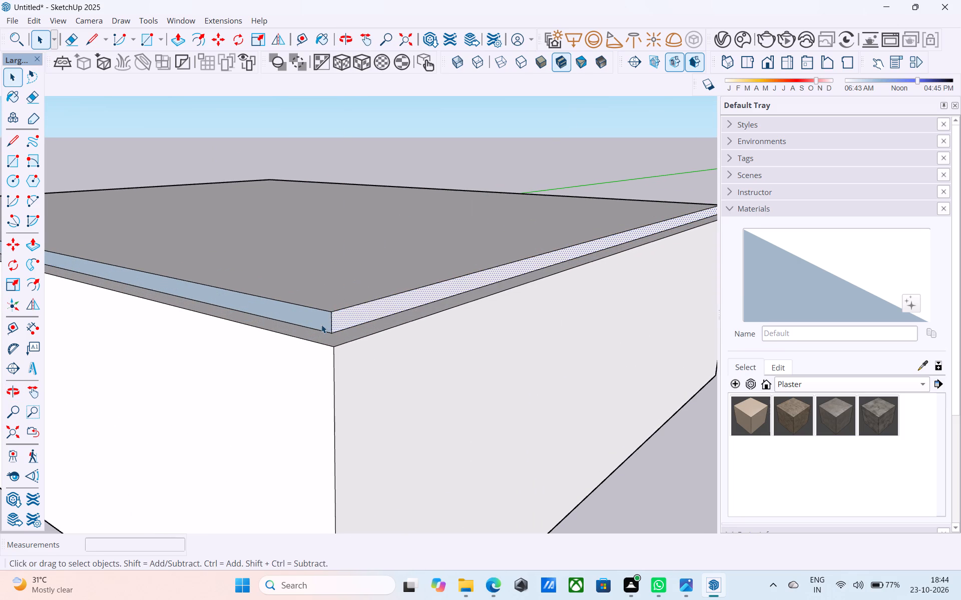
{"action": "right_click", "coordinate": [321, 324]}
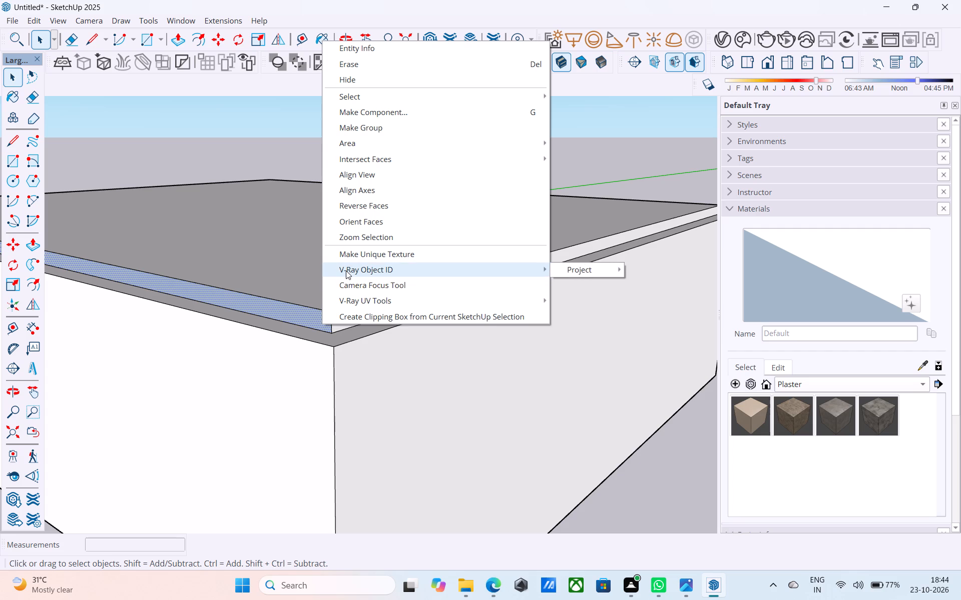
{"action": "left_click", "coordinate": [379, 209]}
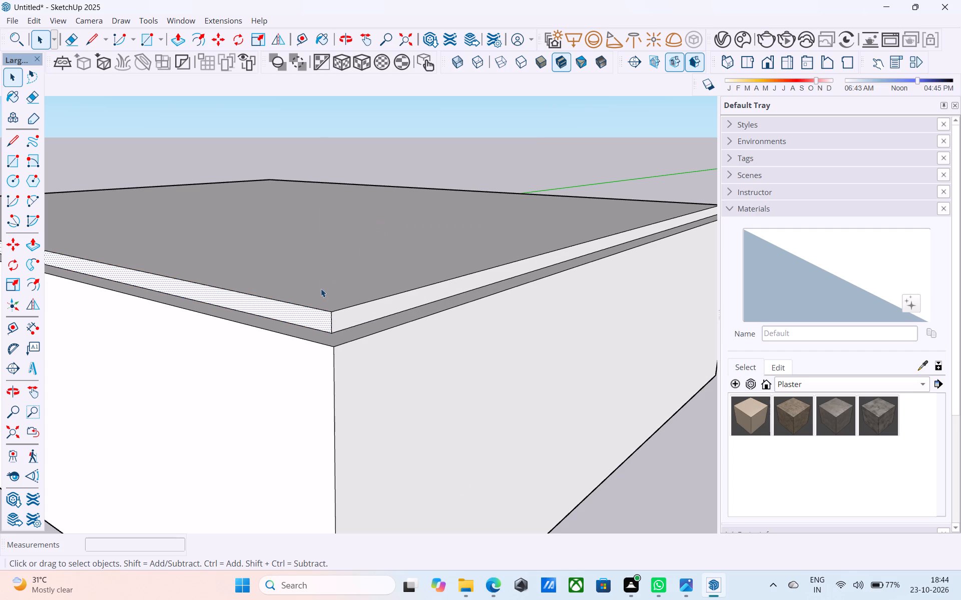
Push/Pull two adjacent slab side faces outward 9" until flush with the outer wall faces.
{"action": "scroll", "coordinate": [322, 261], "scroll_direction": "down", "scroll_amount": 7}
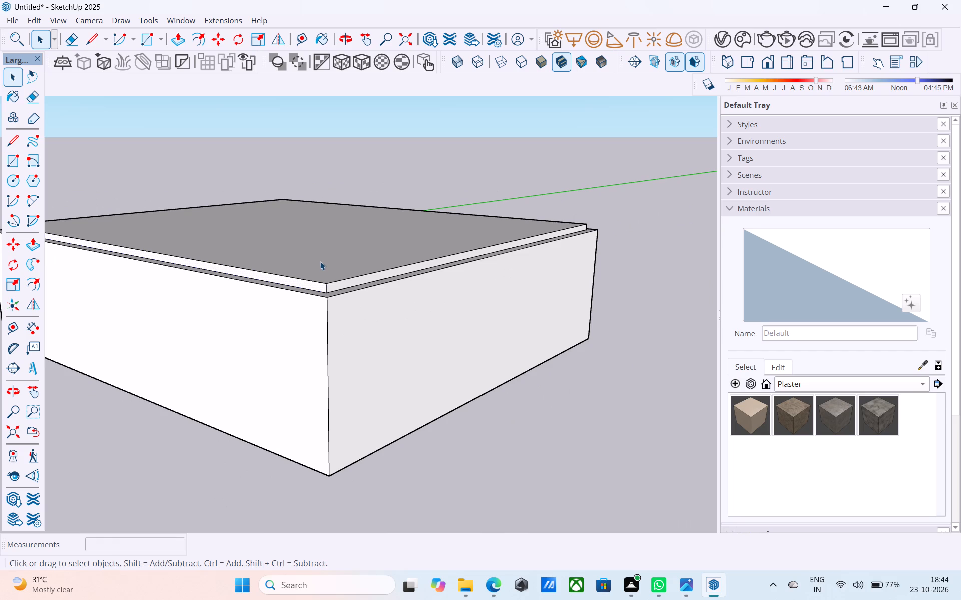
{"action": "scroll", "coordinate": [320, 261], "scroll_direction": "down", "scroll_amount": 1}
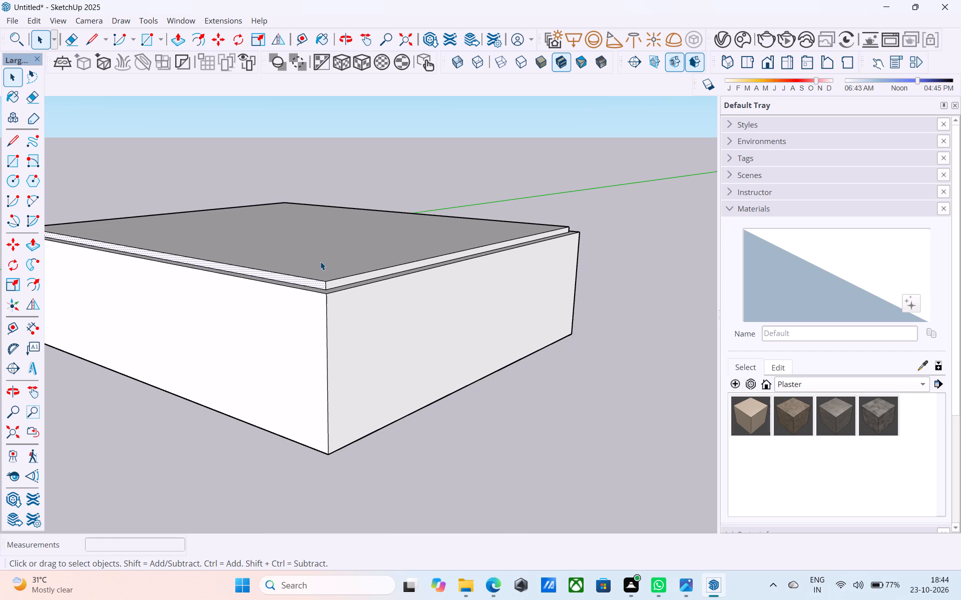
{"action": "scroll", "coordinate": [321, 262], "scroll_direction": "down", "scroll_amount": 6}
{"action": "middle_click_drag", "start_coordinate": [399, 283], "coordinate": [407, 309]}
{"action": "scroll", "coordinate": [327, 286], "scroll_direction": "up", "scroll_amount": 8}
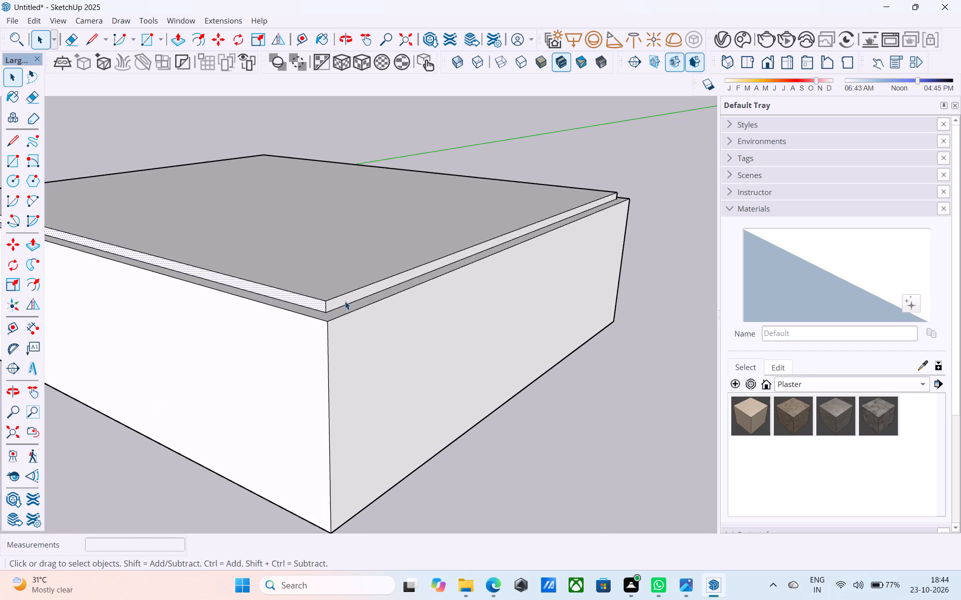
{"action": "scroll", "coordinate": [345, 301], "scroll_direction": "up", "scroll_amount": 3}
{"action": "left_click", "coordinate": [344, 299]}
{"action": "key", "text": "p"}
{"action": "left_click", "coordinate": [344, 298]}
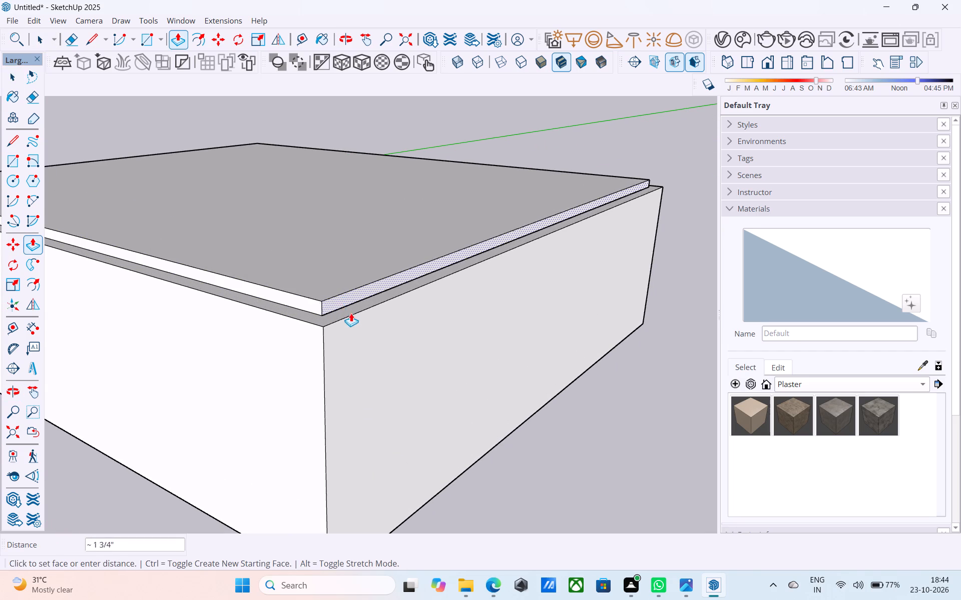
{"action": "left_click", "coordinate": [355, 332]}
{"action": "scroll", "coordinate": [453, 259], "scroll_direction": "down", "scroll_amount": 7}
{"action": "key", "text": "space"}
{"action": "scroll", "coordinate": [359, 297], "scroll_direction": "up", "scroll_amount": 6}
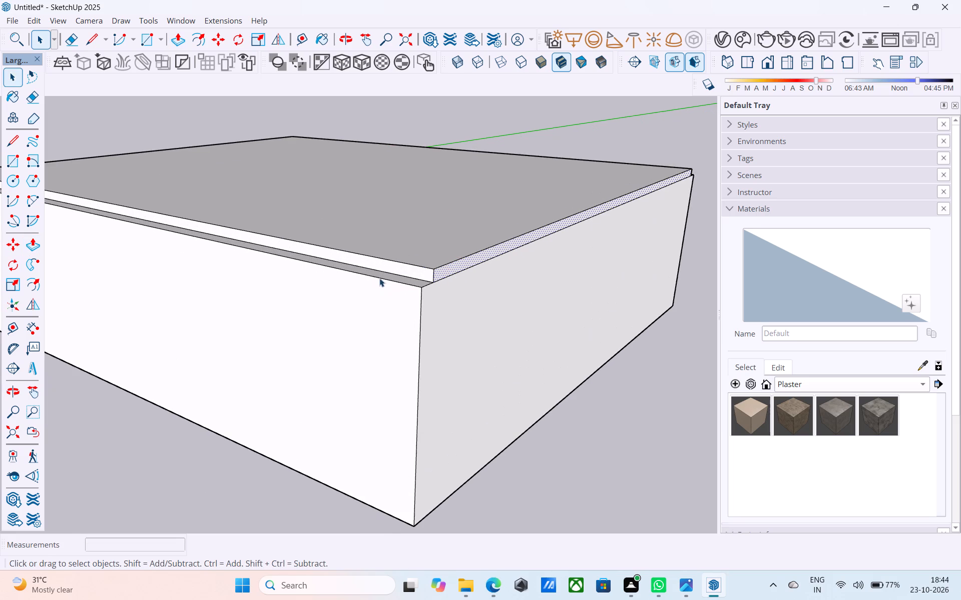
{"action": "left_click", "coordinate": [386, 269]}
{"action": "key", "text": "p"}
{"action": "left_click", "coordinate": [388, 269]}
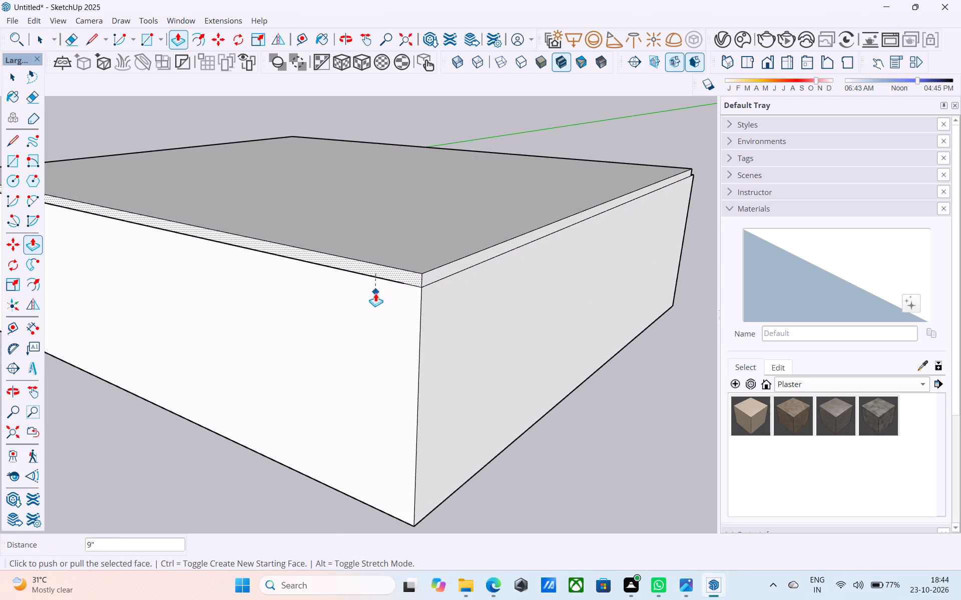
{"action": "left_click", "coordinate": [375, 293]}
Push/Pull the other two slab side faces outward 9" until flush with the outer wall faces.
{"action": "scroll", "coordinate": [513, 292], "scroll_direction": "down", "scroll_amount": 13}
{"action": "middle_click_drag", "start_coordinate": [521, 289], "coordinate": [691, 285]}
{"action": "scroll", "coordinate": [601, 280], "scroll_direction": "down", "scroll_amount": 9}
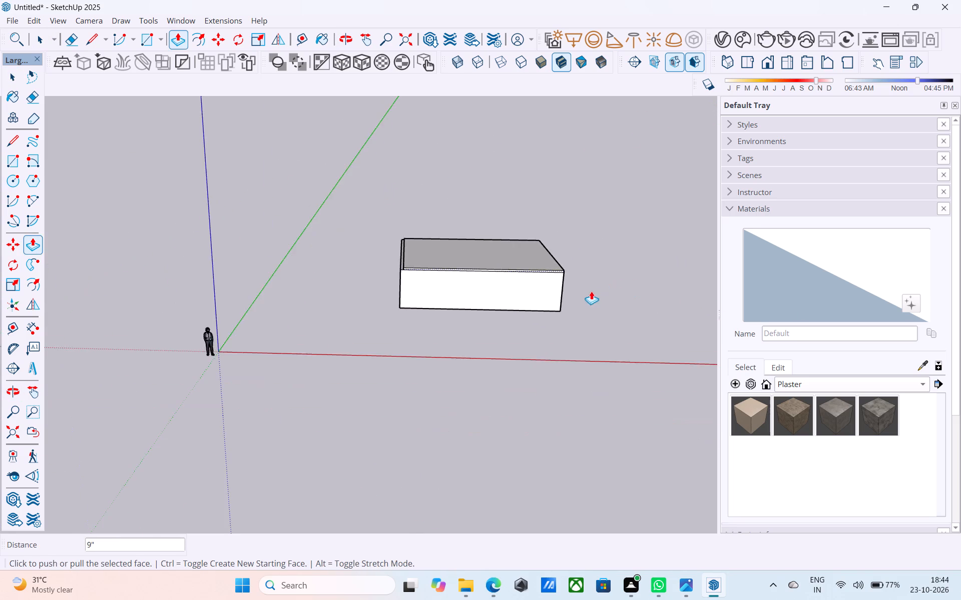
{"action": "scroll", "coordinate": [591, 291], "scroll_direction": "down", "scroll_amount": 3}
{"action": "middle_click_drag", "start_coordinate": [584, 296], "coordinate": [170, 318]}
{"action": "middle_click_drag", "start_coordinate": [445, 309], "coordinate": [100, 354]}
{"action": "scroll", "coordinate": [353, 381], "scroll_direction": "up", "scroll_amount": 7}
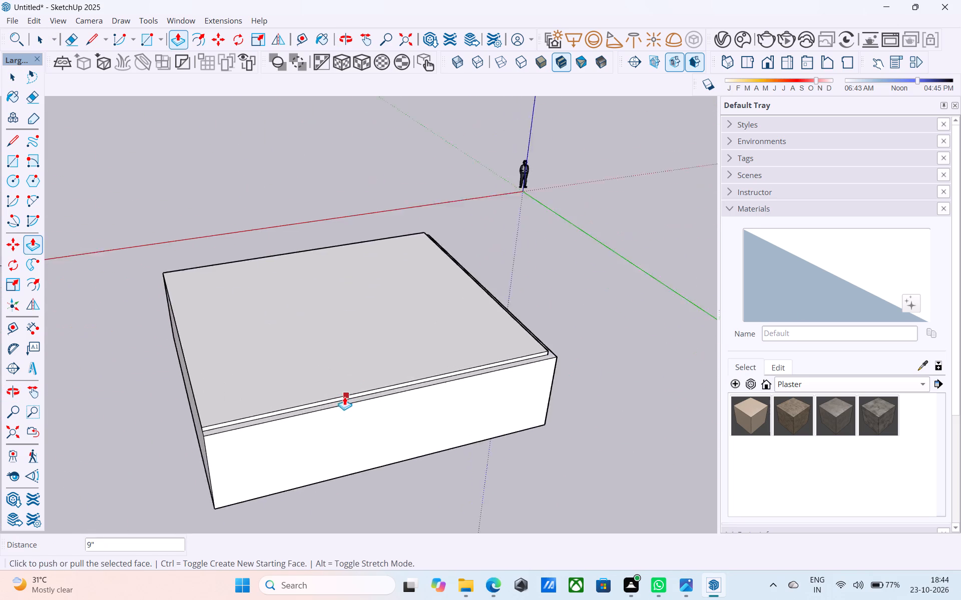
{"action": "scroll", "coordinate": [344, 396], "scroll_direction": "up", "scroll_amount": 10}
{"action": "key", "text": "space"}
{"action": "left_click", "coordinate": [350, 399]}
{"action": "left_click", "coordinate": [353, 401]}
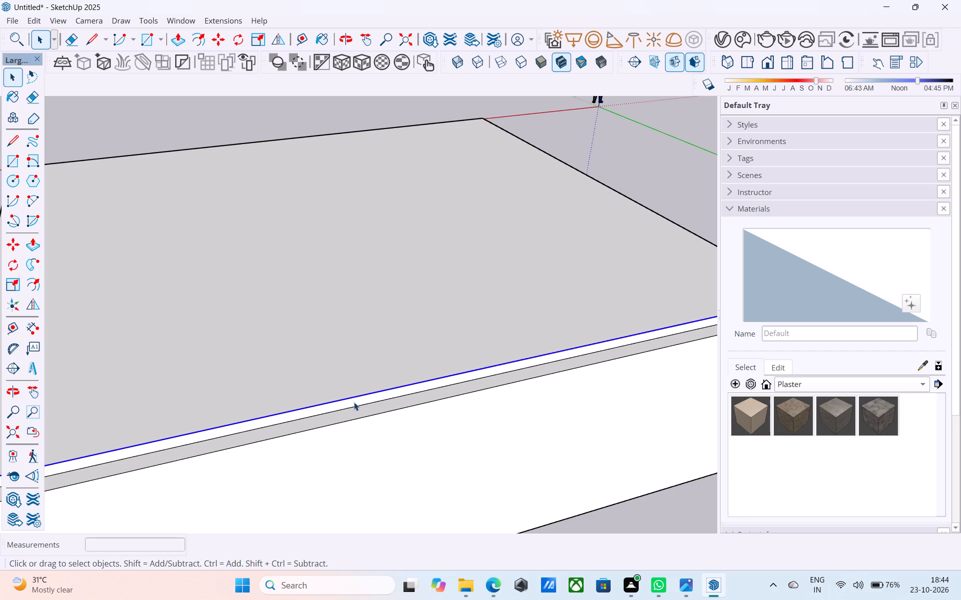
{"action": "key", "text": "p"}
{"action": "left_click", "coordinate": [354, 402]}
{"action": "left_click", "coordinate": [360, 435]}
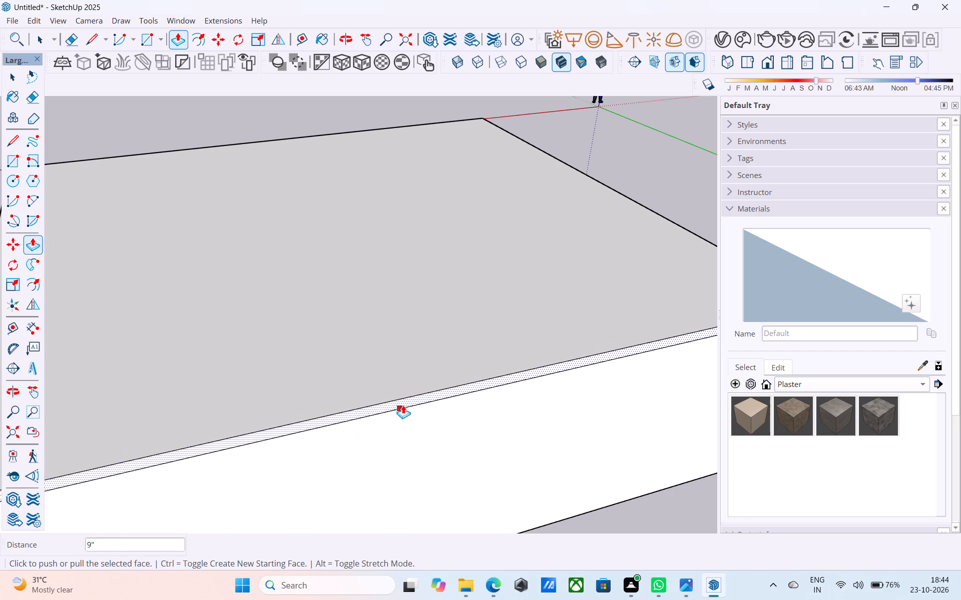
{"action": "scroll", "coordinate": [406, 406], "scroll_direction": "down", "scroll_amount": 8}
{"action": "middle_click_drag", "start_coordinate": [454, 397], "coordinate": [220, 356]}
{"action": "middle_click_drag", "start_coordinate": [510, 432], "coordinate": [379, 401]}
{"action": "scroll", "coordinate": [378, 400], "scroll_direction": "up", "scroll_amount": 6}
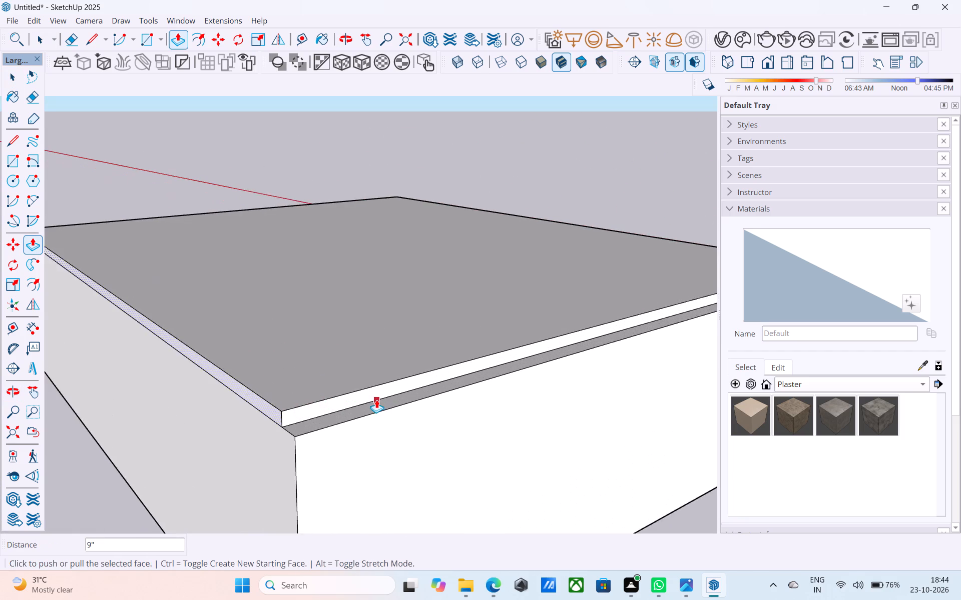
{"action": "scroll", "coordinate": [376, 399], "scroll_direction": "up", "scroll_amount": 3}
{"action": "key", "text": "space"}
{"action": "left_click", "coordinate": [366, 389]}
{"action": "key", "text": "p"}
{"action": "left_click", "coordinate": [366, 386]}
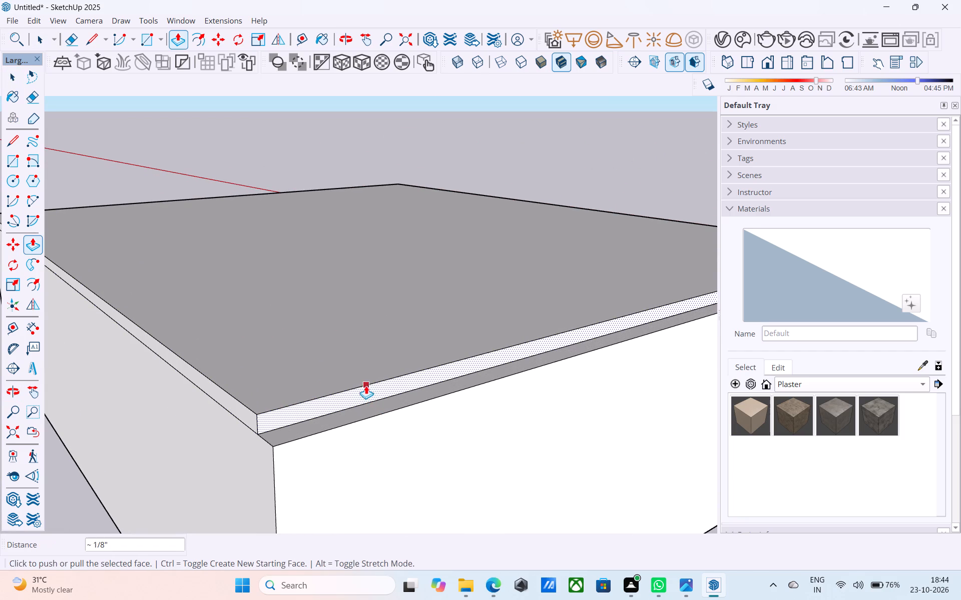
{"action": "left_click", "coordinate": [375, 396]}
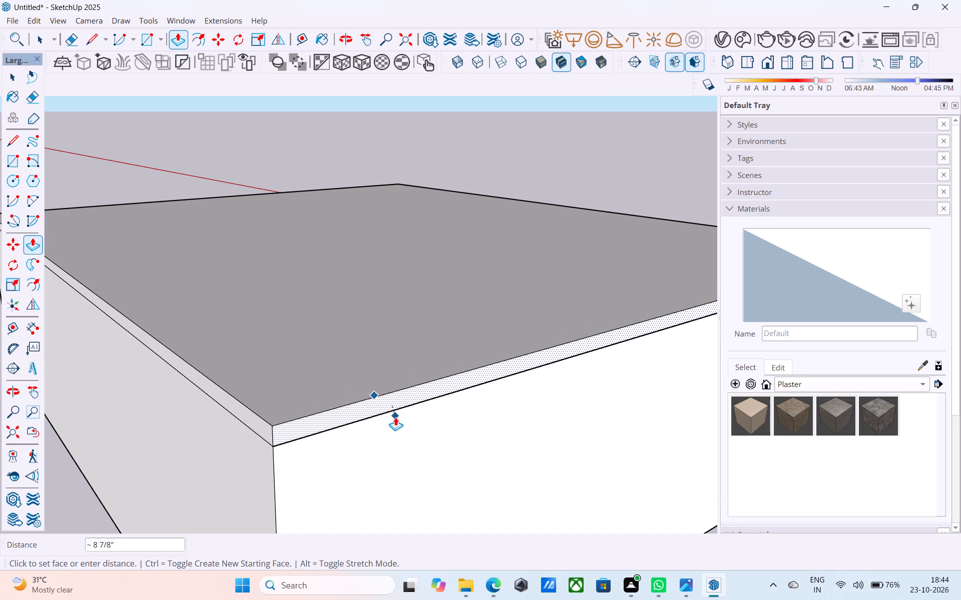
{"action": "left_click", "coordinate": [395, 417]}
{"action": "scroll", "coordinate": [392, 404], "scroll_direction": "down", "scroll_amount": 8}
{"action": "key", "text": "space"}
Examine the building block from several sides to check that the slab edges meet the walls.
{"action": "scroll", "coordinate": [388, 398], "scroll_direction": "down", "scroll_amount": 16}
{"action": "middle_click_drag", "start_coordinate": [381, 397], "coordinate": [434, 384]}
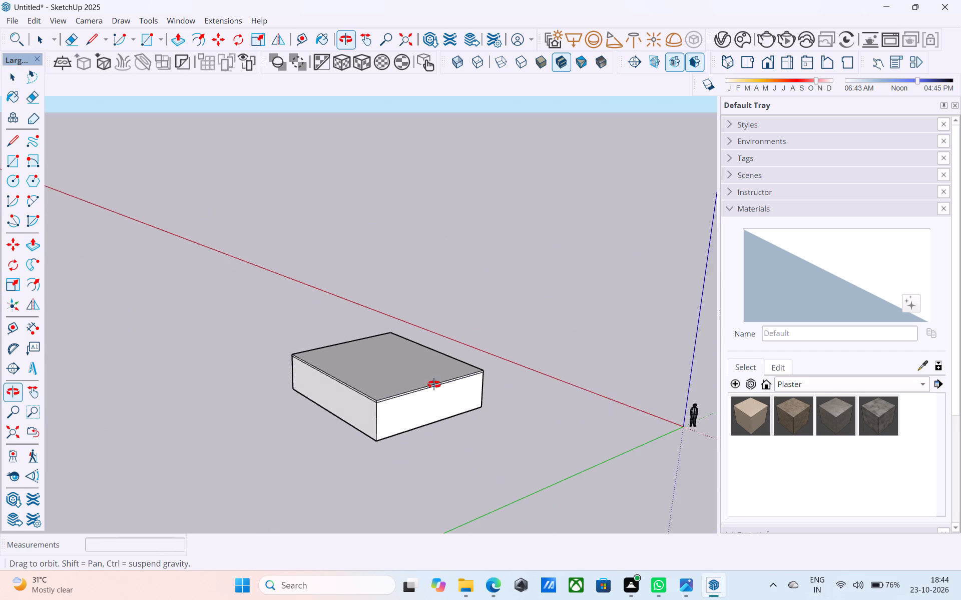
{"action": "middle_click_drag", "start_coordinate": [434, 384], "coordinate": [591, 368]}
{"action": "scroll", "coordinate": [580, 371], "scroll_direction": "down", "scroll_amount": 1}
{"action": "middle_click_drag", "start_coordinate": [479, 382], "coordinate": [715, 429]}
{"action": "middle_click_drag", "start_coordinate": [472, 424], "coordinate": [683, 411]}
{"action": "scroll", "coordinate": [447, 339], "scroll_direction": "up", "scroll_amount": 5}
{"action": "middle_click_drag", "start_coordinate": [394, 346], "coordinate": [529, 341]}
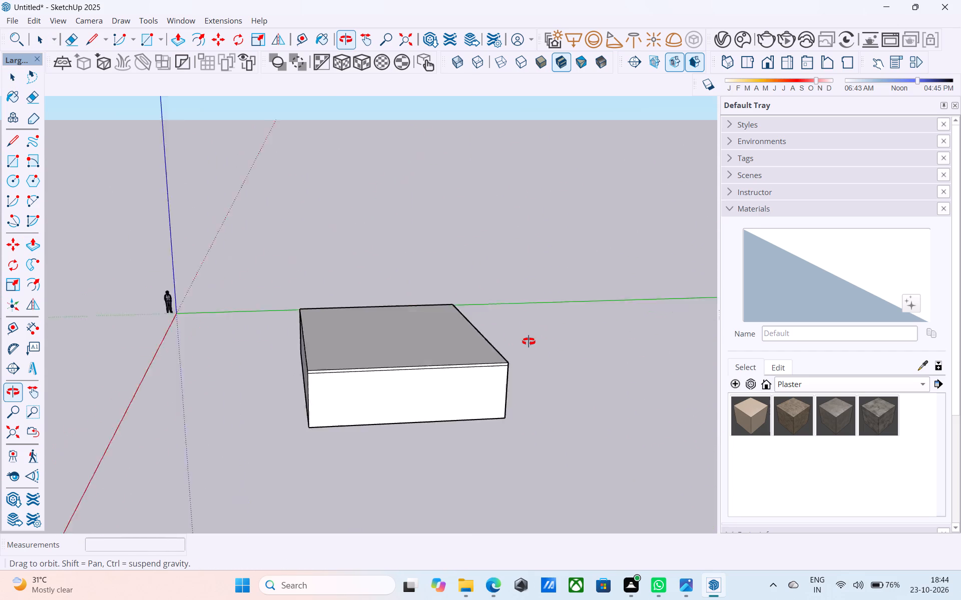
{"action": "middle_click_drag", "start_coordinate": [529, 341], "coordinate": [497, 342]}
{"action": "scroll", "coordinate": [490, 341], "scroll_direction": "up", "scroll_amount": 1}
{"action": "middle_click_drag", "start_coordinate": [488, 341], "coordinate": [503, 366], "text": "shift"}
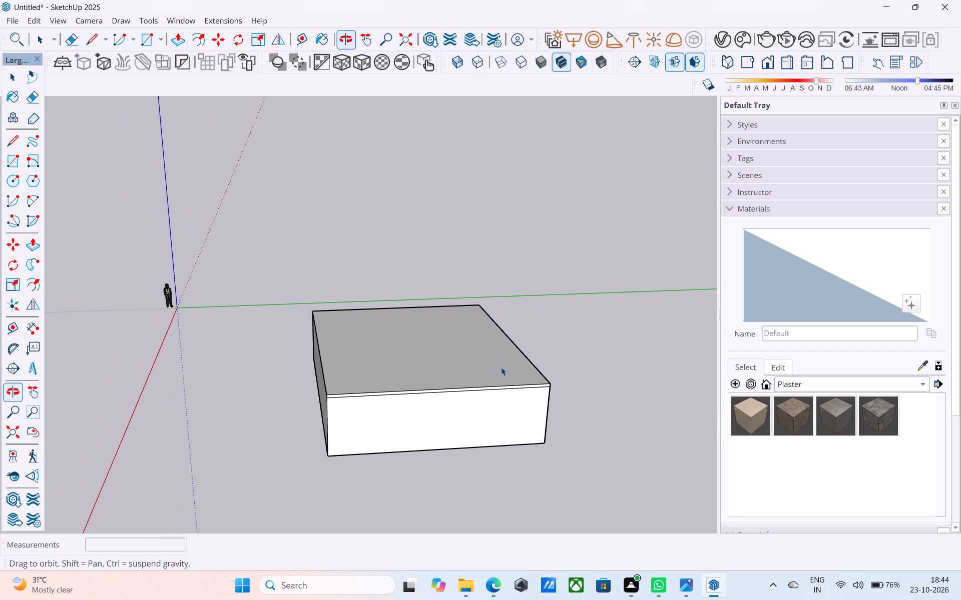
Save the model in the Downloads folder under the name "i pro 71f".
{"action": "key", "text": "ctrl+s"}
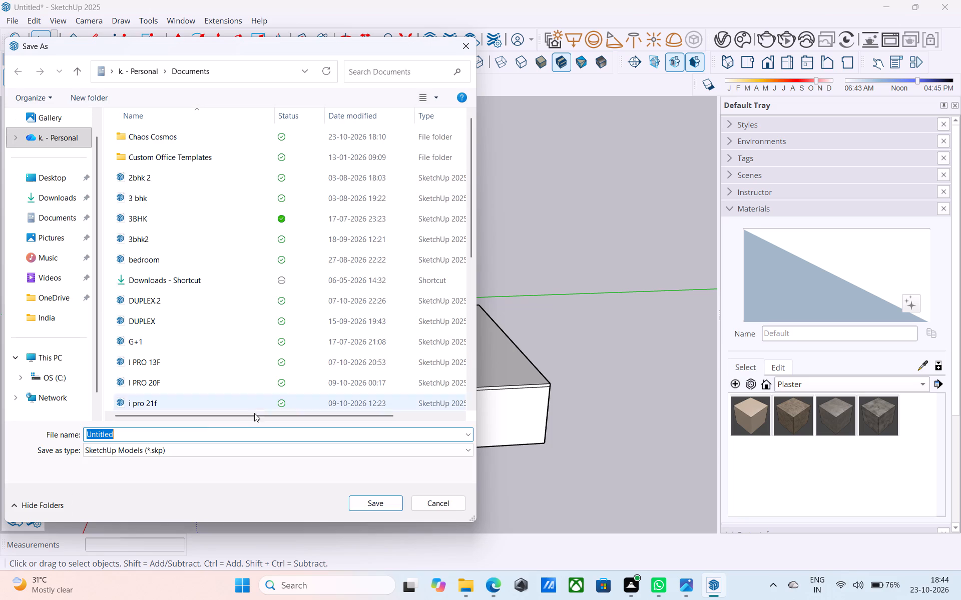
{"action": "left_click", "coordinate": [58, 203]}
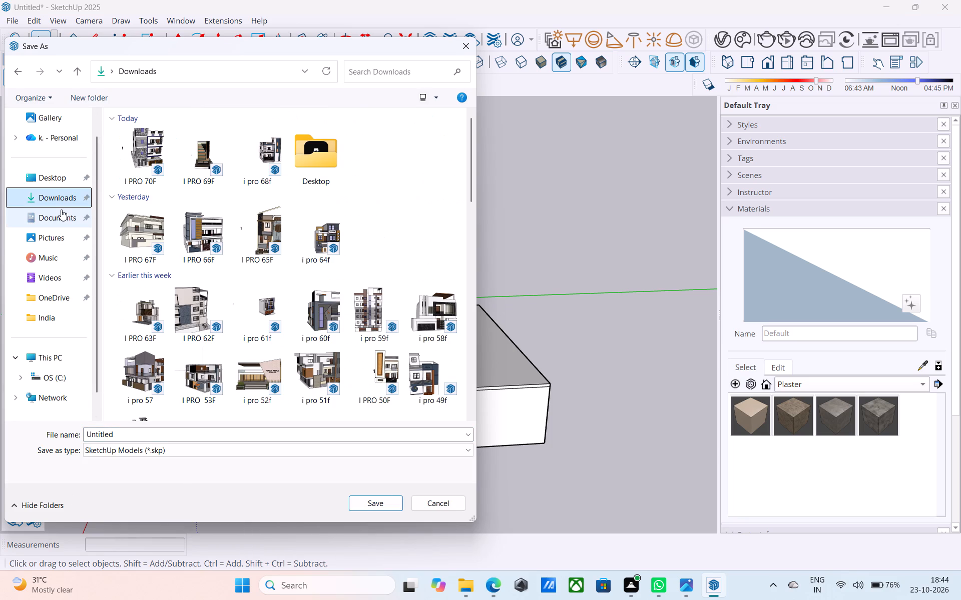
{"action": "left_click", "coordinate": [115, 434]}
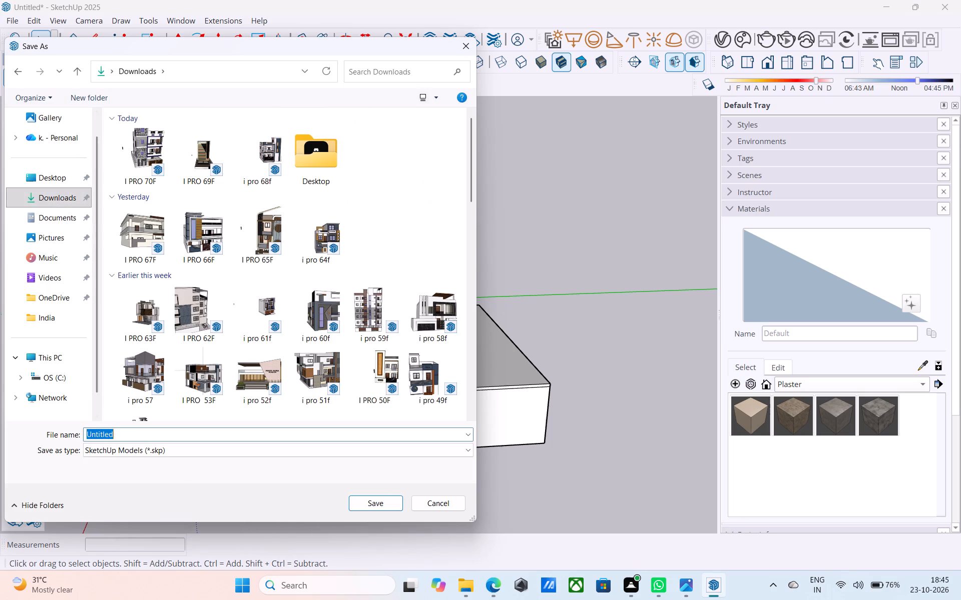
{"action": "type", "text": "i pro"}
{"action": "key", "text": "space"}
{"action": "type", "text": "71f"}
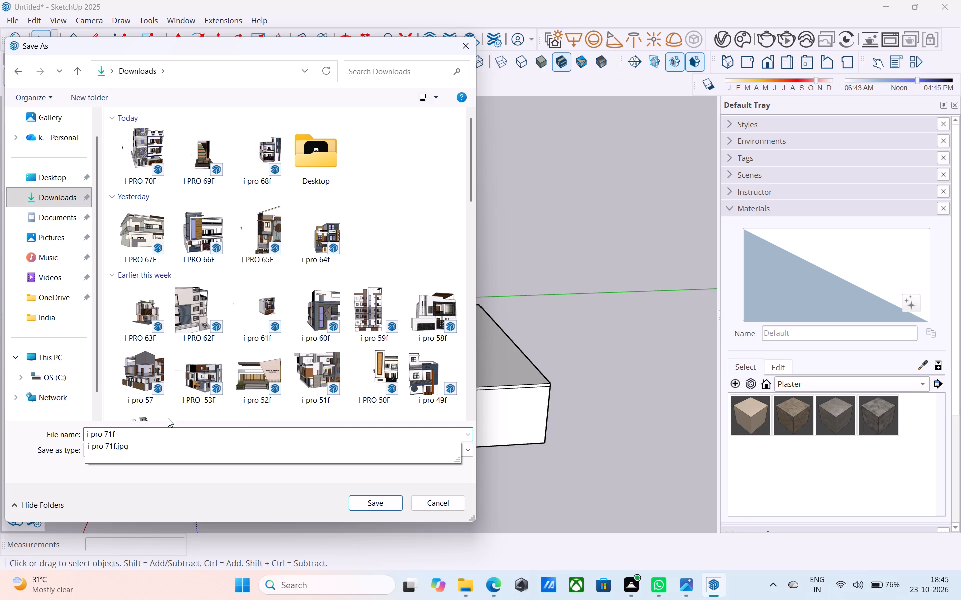
{"action": "left_click", "coordinate": [362, 504]}
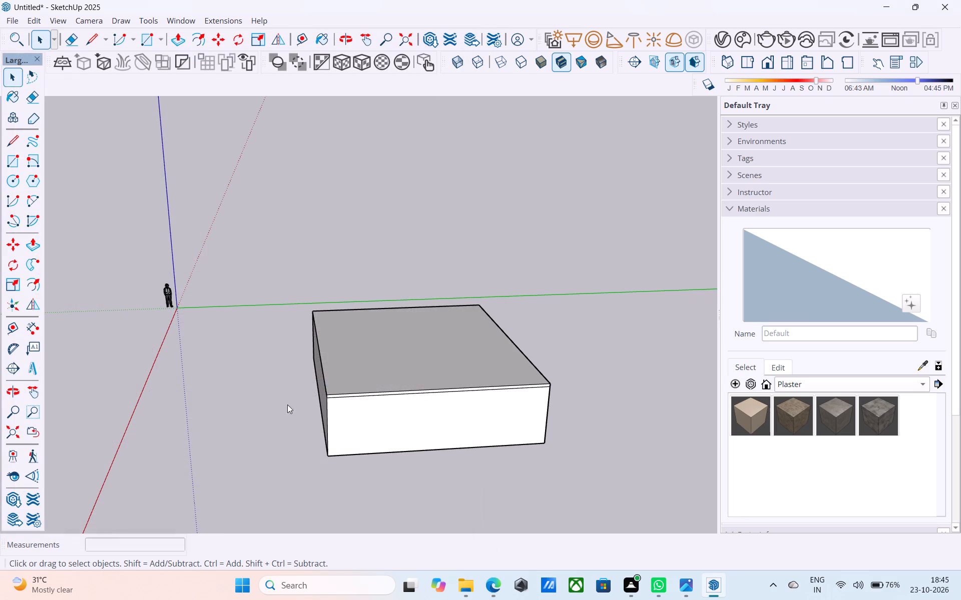
Save the model again under its existing name.
{"action": "scroll", "coordinate": [289, 366], "scroll_direction": "down", "scroll_amount": 5}
{"action": "middle_click_drag", "start_coordinate": [288, 366], "coordinate": [438, 291]}
{"action": "scroll", "coordinate": [438, 291], "scroll_direction": "up", "scroll_amount": 6}
{"action": "scroll", "coordinate": [431, 322], "scroll_direction": "down", "scroll_amount": 3}
{"action": "middle_click_drag", "start_coordinate": [423, 337], "coordinate": [402, 368], "text": "shift"}
{"action": "scroll", "coordinate": [356, 326], "scroll_direction": "up", "scroll_amount": 4}
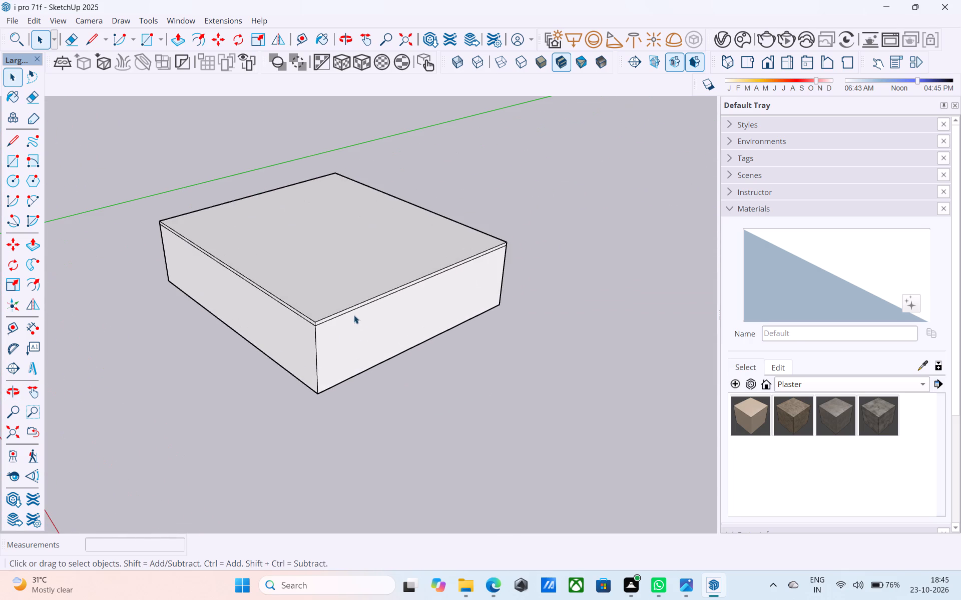
{"action": "key", "text": "ctrl+s"}
{"action": "key", "text": "space"}
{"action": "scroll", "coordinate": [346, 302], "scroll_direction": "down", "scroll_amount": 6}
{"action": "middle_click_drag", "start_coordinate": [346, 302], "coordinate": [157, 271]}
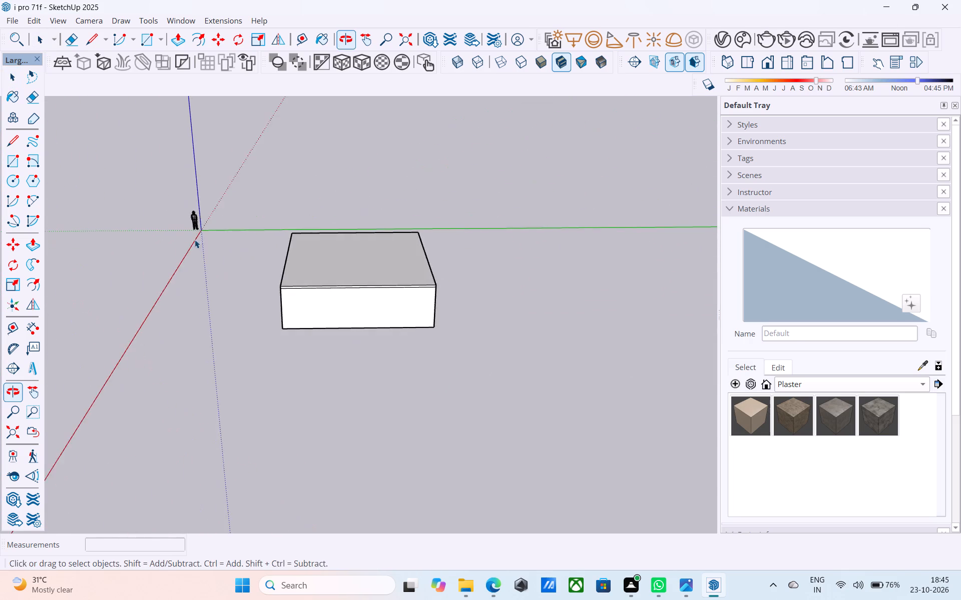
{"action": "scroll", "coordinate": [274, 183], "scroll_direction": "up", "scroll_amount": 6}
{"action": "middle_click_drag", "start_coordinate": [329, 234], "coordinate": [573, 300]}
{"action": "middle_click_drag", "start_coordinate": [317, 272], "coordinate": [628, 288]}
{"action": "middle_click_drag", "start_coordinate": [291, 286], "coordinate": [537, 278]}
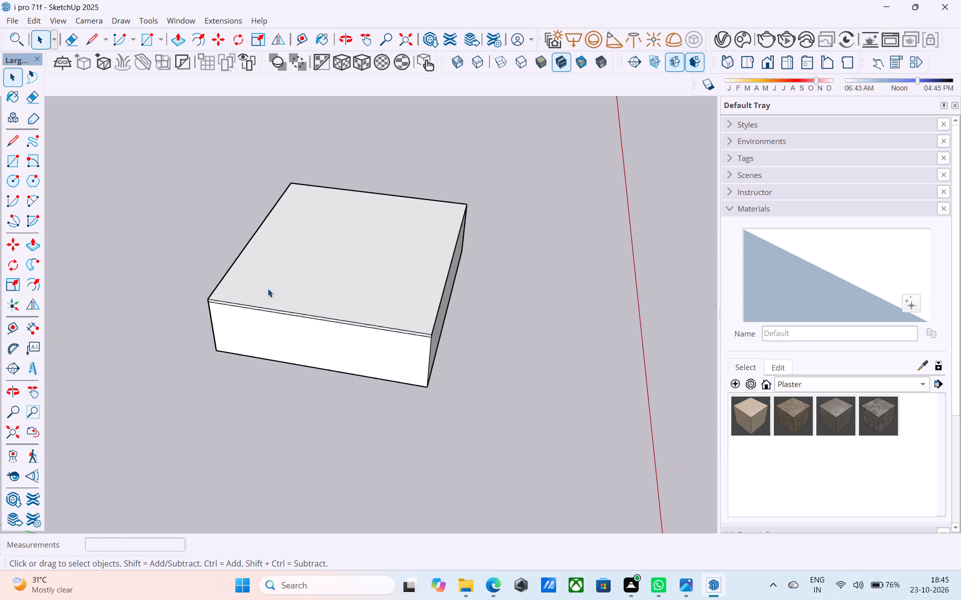
Examine the closed building block from all sides, checking the wall faces and the roof slab edges.
{"action": "middle_click_drag", "start_coordinate": [267, 287], "coordinate": [561, 294]}
{"action": "middle_click_drag", "start_coordinate": [304, 275], "coordinate": [566, 270]}
{"action": "middle_click_drag", "start_coordinate": [315, 265], "coordinate": [513, 254]}
{"action": "scroll", "coordinate": [307, 258], "scroll_direction": "up", "scroll_amount": 5}
{"action": "middle_click_drag", "start_coordinate": [315, 258], "coordinate": [502, 245]}
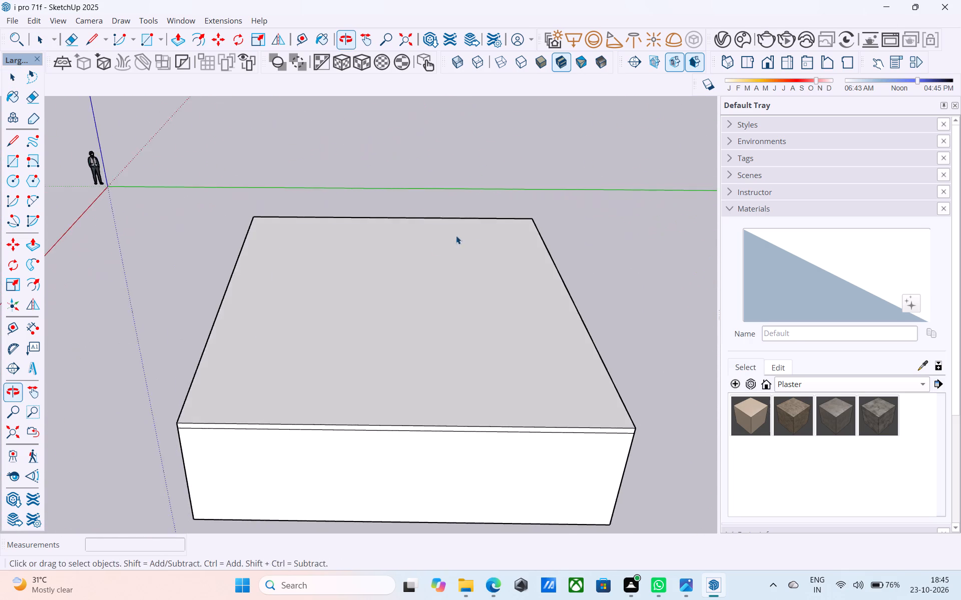
{"action": "scroll", "coordinate": [441, 233], "scroll_direction": "down", "scroll_amount": 4}
{"action": "middle_click_drag", "start_coordinate": [413, 261], "coordinate": [320, 183]}
{"action": "scroll", "coordinate": [391, 254], "scroll_direction": "up", "scroll_amount": 3}
{"action": "middle_click_drag", "start_coordinate": [369, 258], "coordinate": [374, 219], "text": "shift"}
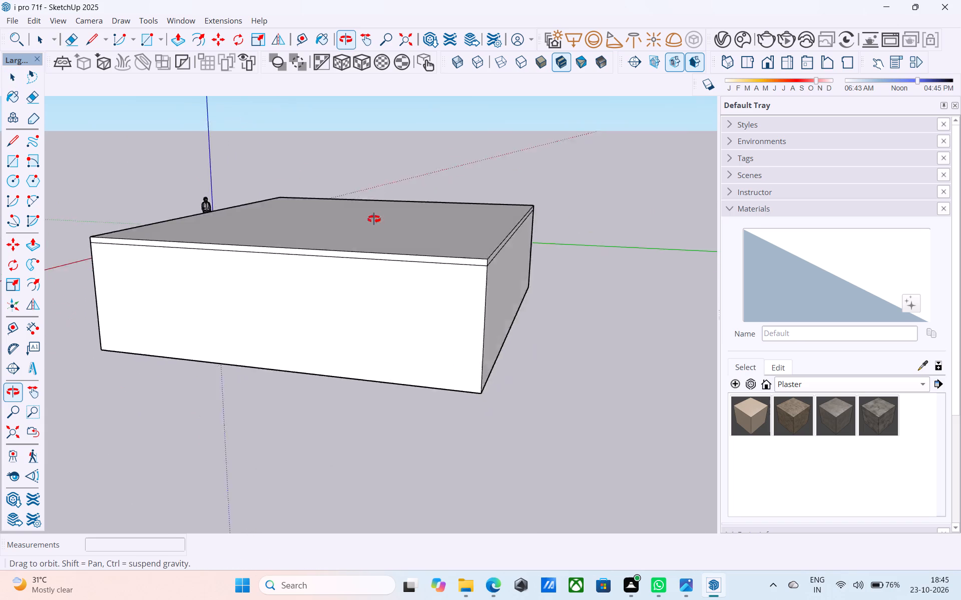
{"action": "middle_click_drag", "start_coordinate": [374, 219], "coordinate": [608, 352], "text": "shift"}
{"action": "middle_click_drag", "start_coordinate": [589, 266], "coordinate": [173, 259]}
{"action": "scroll", "coordinate": [589, 266], "scroll_direction": "down", "scroll_amount": 1}
{"action": "middle_click_drag", "start_coordinate": [435, 273], "coordinate": [121, 238], "text": "shift"}
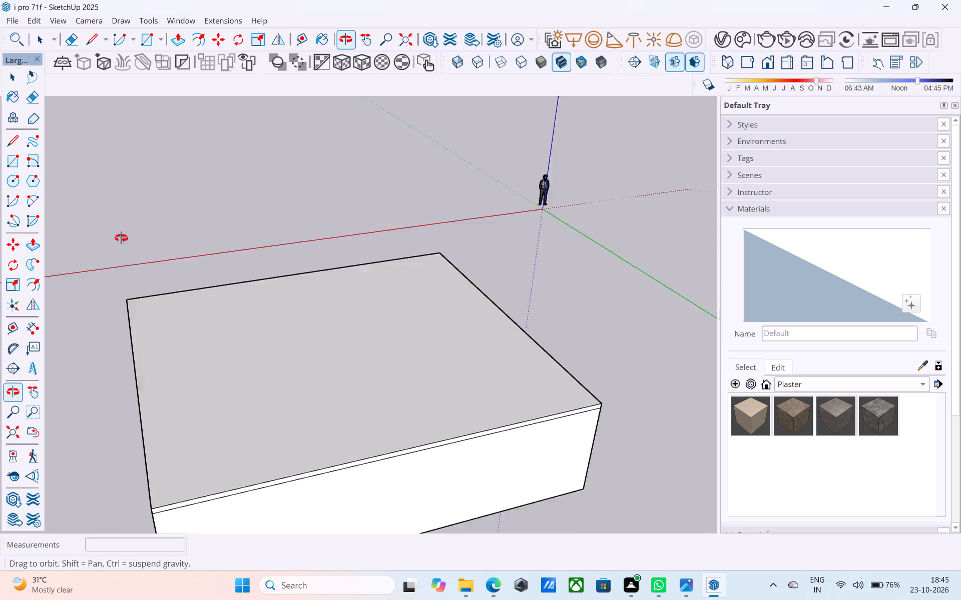
{"action": "middle_click_drag", "start_coordinate": [121, 238], "coordinate": [799, 223], "text": "shift"}
{"action": "middle_click_drag", "start_coordinate": [642, 265], "coordinate": [504, 271]}
{"action": "scroll", "coordinate": [495, 262], "scroll_direction": "down", "scroll_amount": 12}
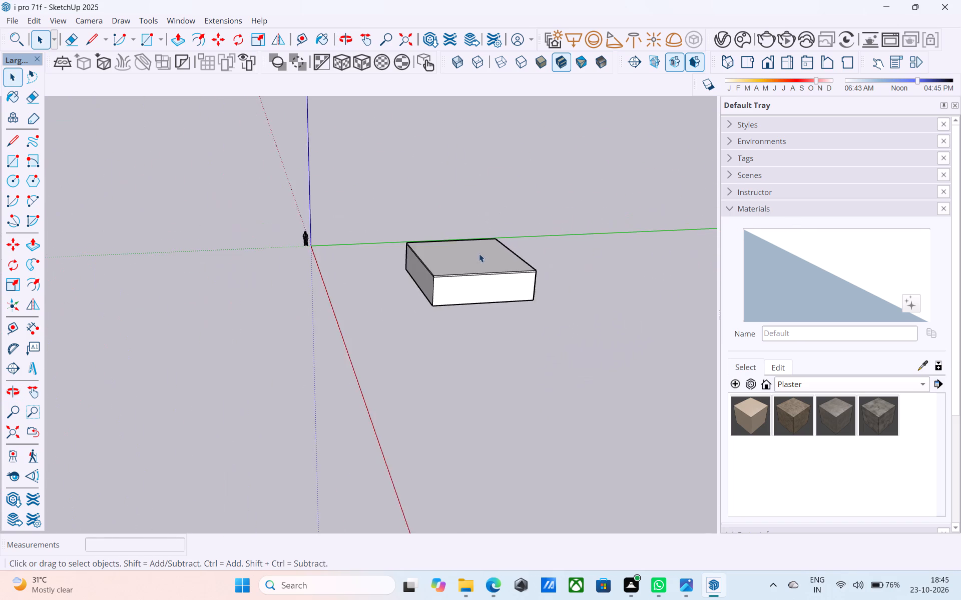
{"action": "middle_click_drag", "start_coordinate": [471, 250], "coordinate": [403, 322]}
{"action": "scroll", "coordinate": [421, 349], "scroll_direction": "up", "scroll_amount": 7}
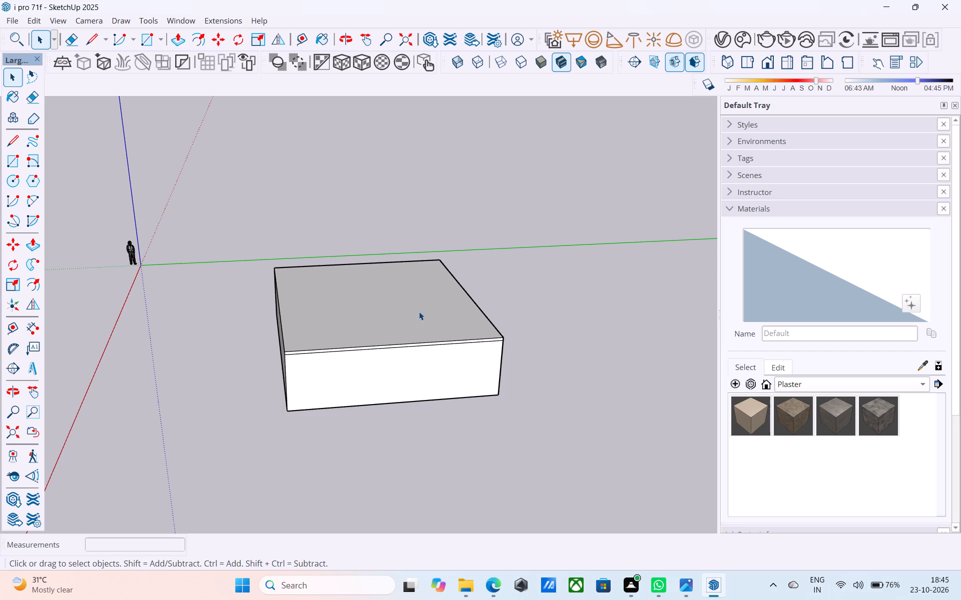
Draw a vertical line dividing the front wall face in half, from its top edge midpoint under the slab to its bottom edge.
{"action": "middle_click_drag", "start_coordinate": [415, 308], "coordinate": [428, 253]}
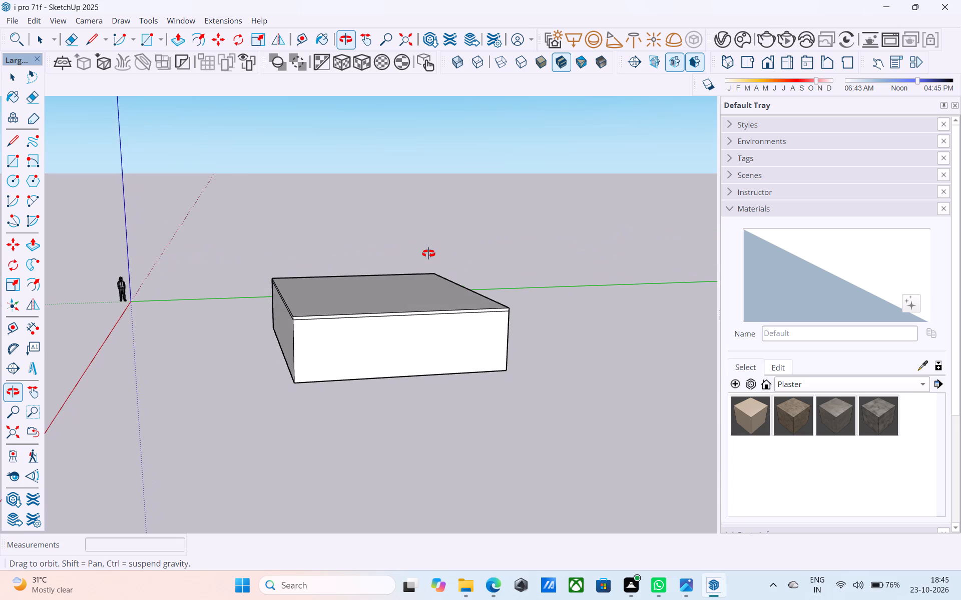
{"action": "middle_click_drag", "start_coordinate": [428, 253], "coordinate": [416, 261]}
{"action": "scroll", "coordinate": [391, 334], "scroll_direction": "up", "scroll_amount": 7}
{"action": "middle_click_drag", "start_coordinate": [401, 318], "coordinate": [401, 317]}
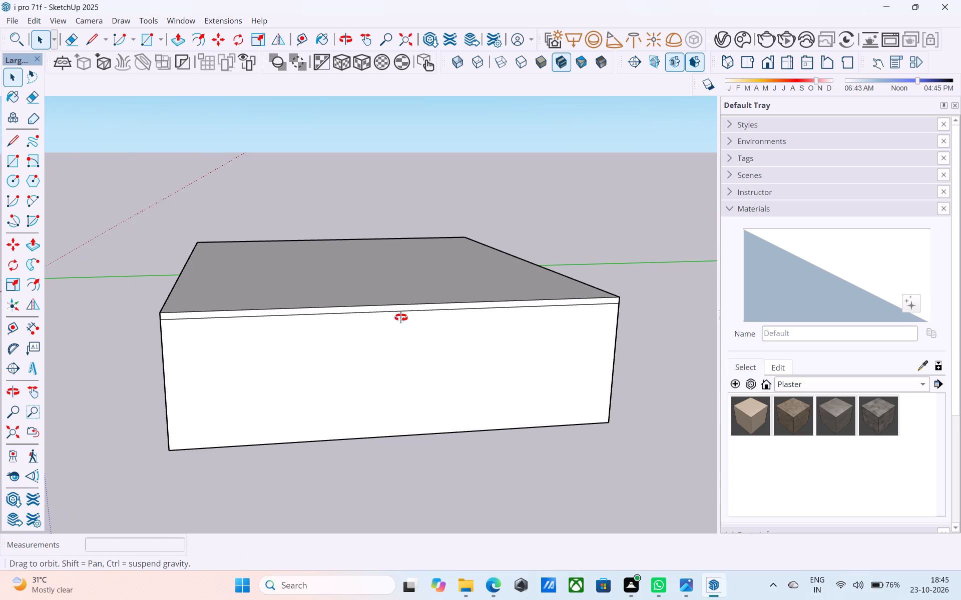
{"action": "middle_click_drag", "start_coordinate": [401, 317], "coordinate": [397, 311]}
{"action": "scroll", "coordinate": [397, 311], "scroll_direction": "up", "scroll_amount": 1}
{"action": "key", "text": "l"}
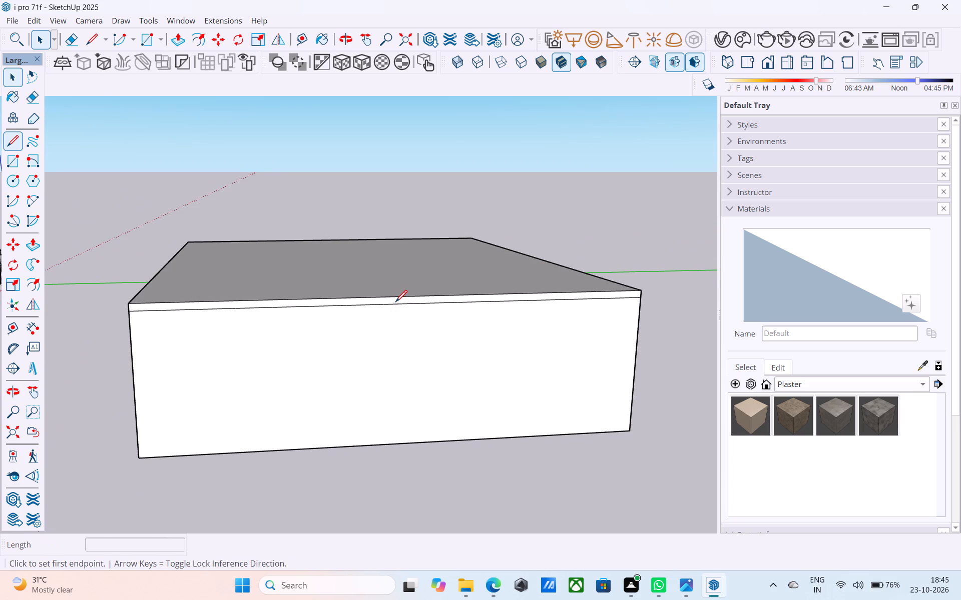
{"action": "left_click", "coordinate": [395, 302]}
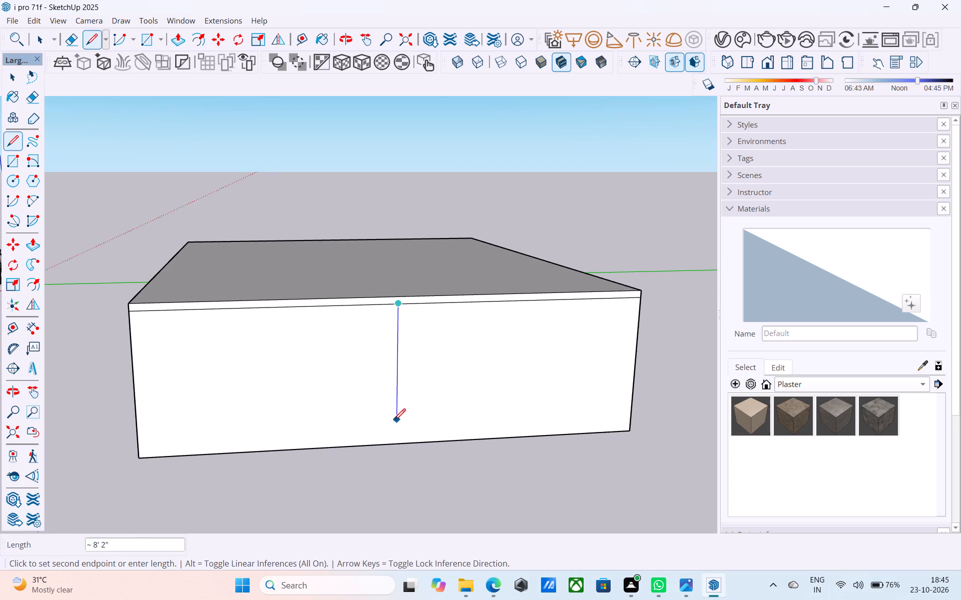
{"action": "left_click", "coordinate": [398, 447]}
{"action": "key", "text": "space"}
Push the right-hand half of the front wall inward 9" and delete the remaining face to open that half.
{"action": "left_click", "coordinate": [489, 388]}
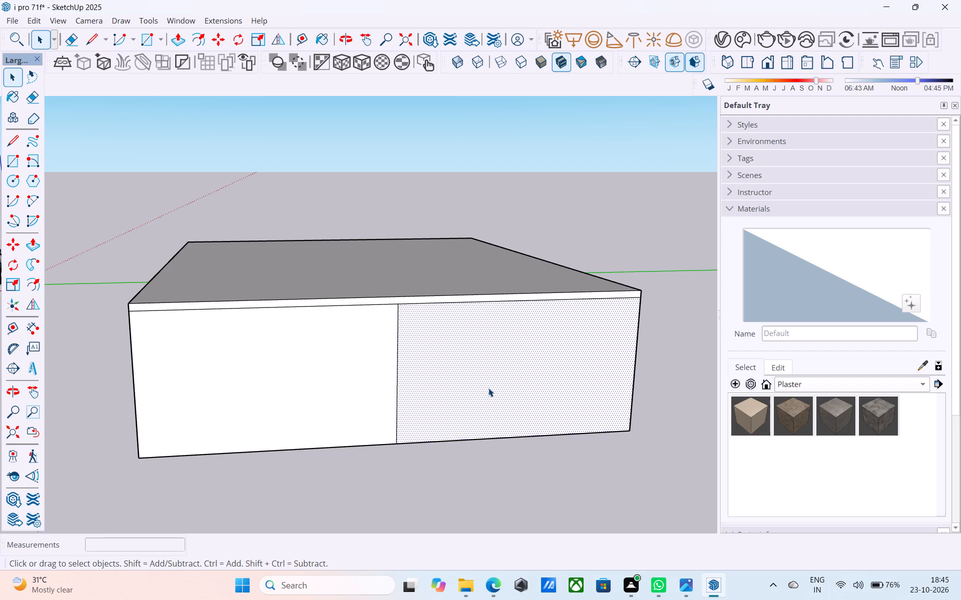
{"action": "key", "text": "p"}
{"action": "left_click", "coordinate": [489, 388]}
{"action": "left_click", "coordinate": [489, 368]}
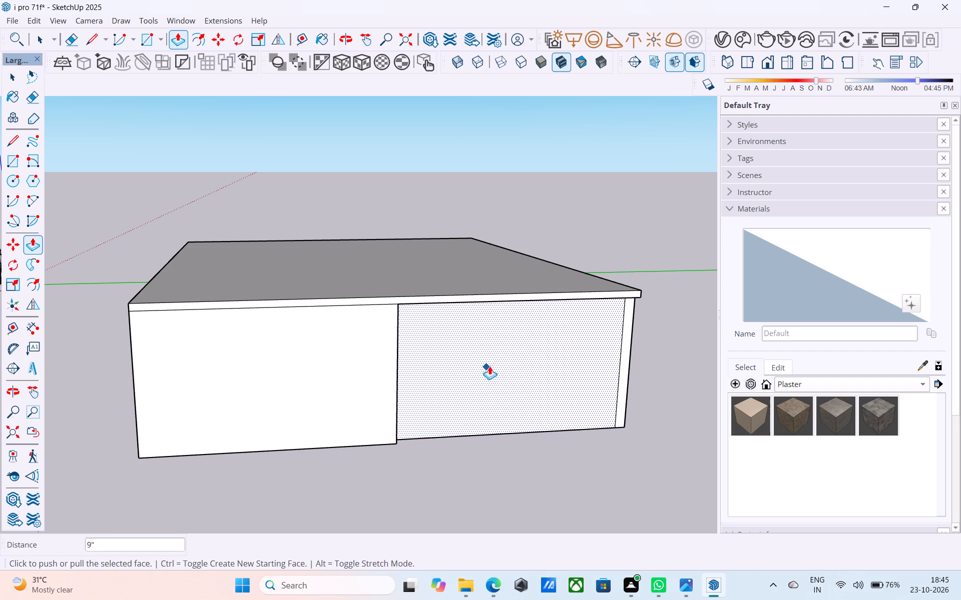
{"action": "key", "text": "space"}
{"action": "middle_click_drag", "start_coordinate": [551, 352], "coordinate": [535, 344]}
{"action": "left_click", "coordinate": [530, 344]}
{"action": "key", "text": "Delete"}
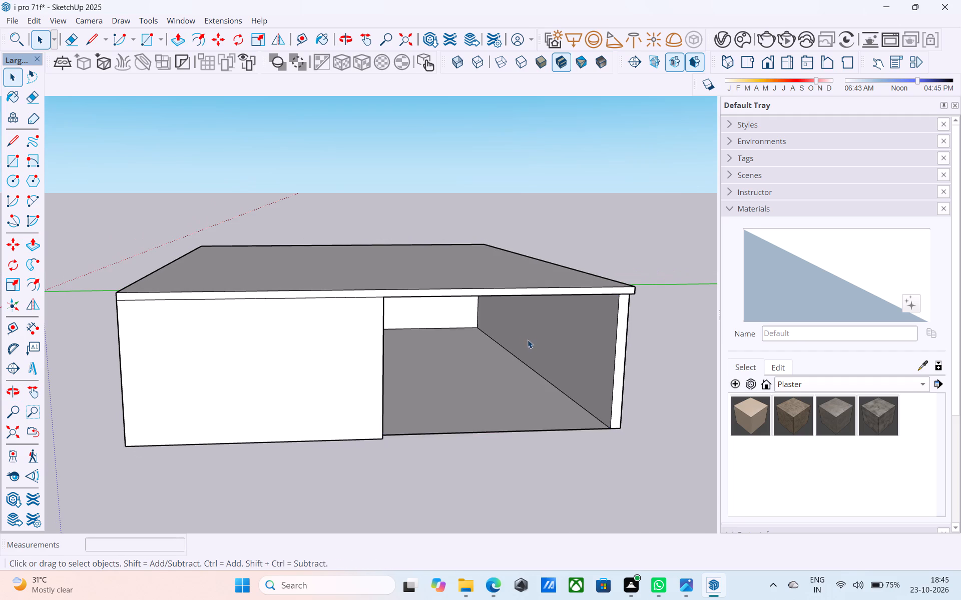
Draw a floor line parallel to the red axis from the opening's inner bottom corner beside the closed half to the back wall.
{"action": "middle_click_drag", "start_coordinate": [528, 339], "coordinate": [450, 305]}
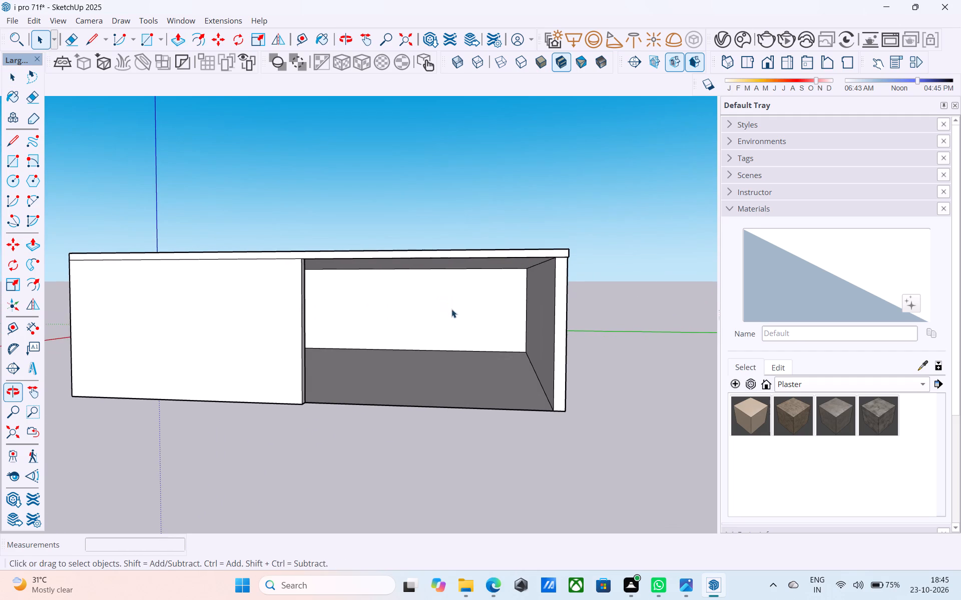
{"action": "key", "text": "l"}
{"action": "left_click", "coordinate": [310, 401]}
{"action": "scroll", "coordinate": [306, 398], "scroll_direction": "up", "scroll_amount": 6}
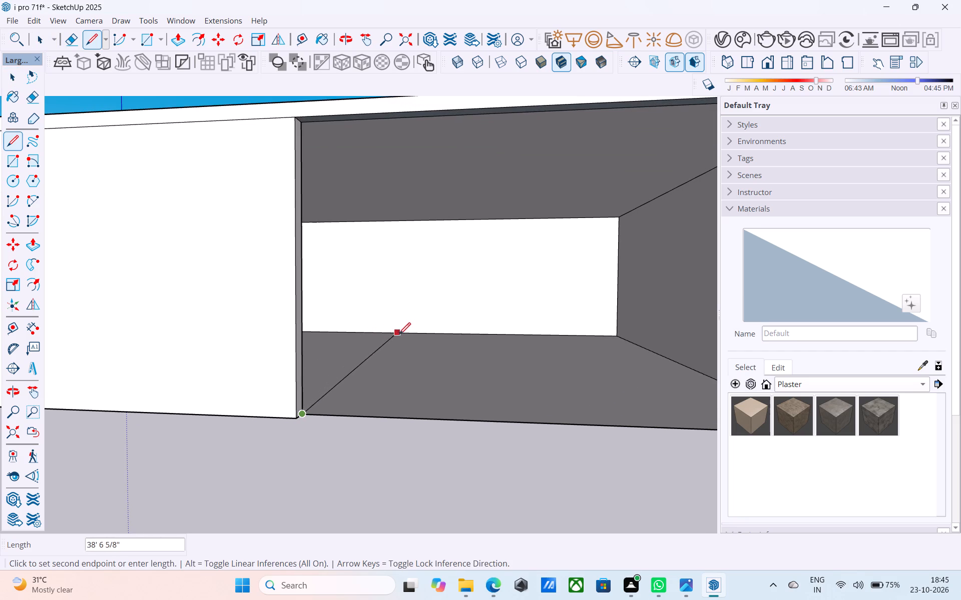
{"action": "scroll", "coordinate": [402, 336], "scroll_direction": "up", "scroll_amount": 1}
{"action": "middle_click_drag", "start_coordinate": [402, 336], "coordinate": [393, 361]}
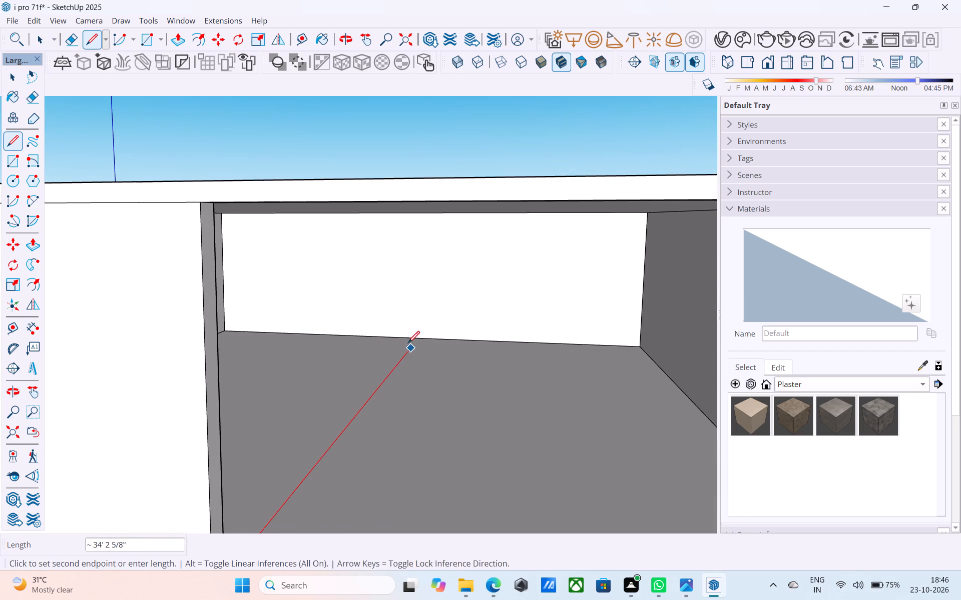
{"action": "left_click", "coordinate": [417, 337]}
{"action": "scroll", "coordinate": [437, 302], "scroll_direction": "down", "scroll_amount": 6}
{"action": "scroll", "coordinate": [437, 306], "scroll_direction": "up", "scroll_amount": 3}
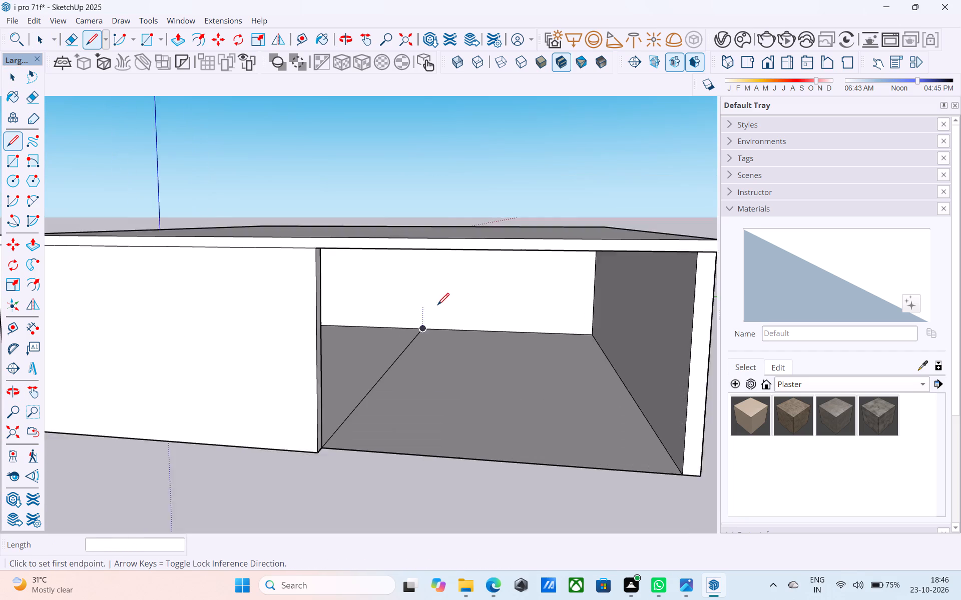
{"action": "scroll", "coordinate": [437, 306], "scroll_direction": "up", "scroll_amount": 2}
{"action": "key", "text": "space"}
Copy the floor line 6" toward the closed half of the building.
{"action": "scroll", "coordinate": [428, 324], "scroll_direction": "up", "scroll_amount": 1}
{"action": "left_click", "coordinate": [418, 333]}
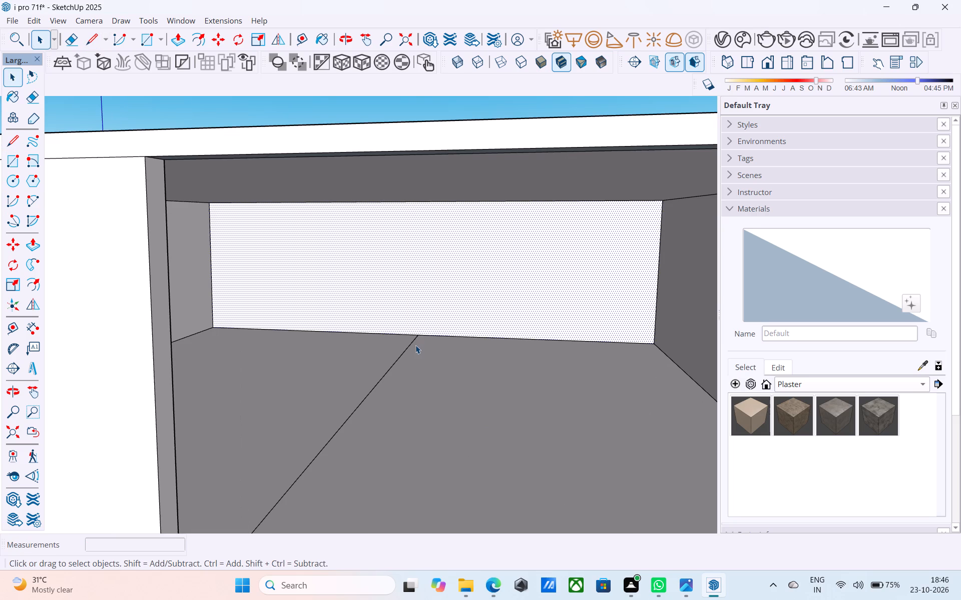
{"action": "left_click", "coordinate": [418, 338]}
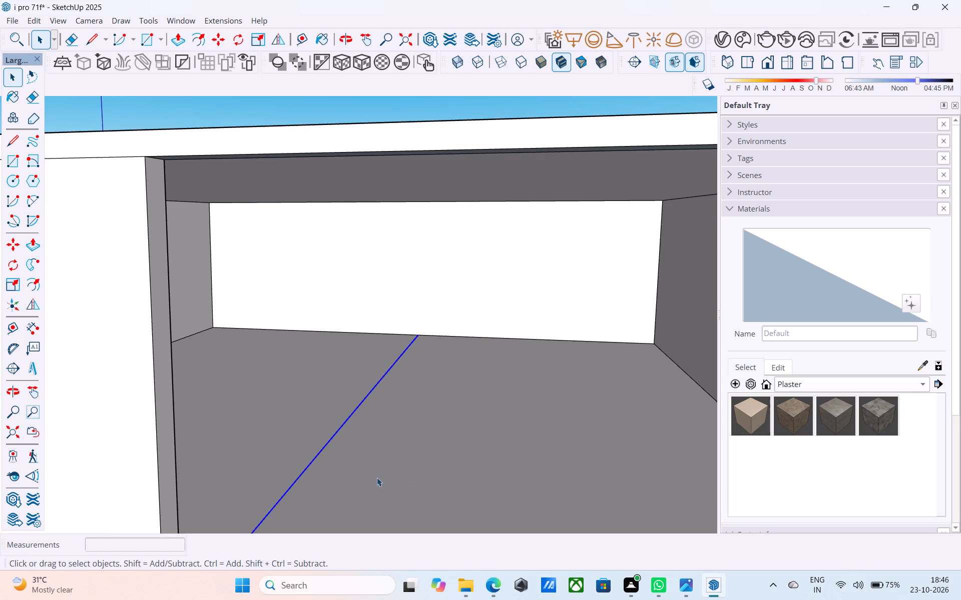
{"action": "key", "text": "m"}
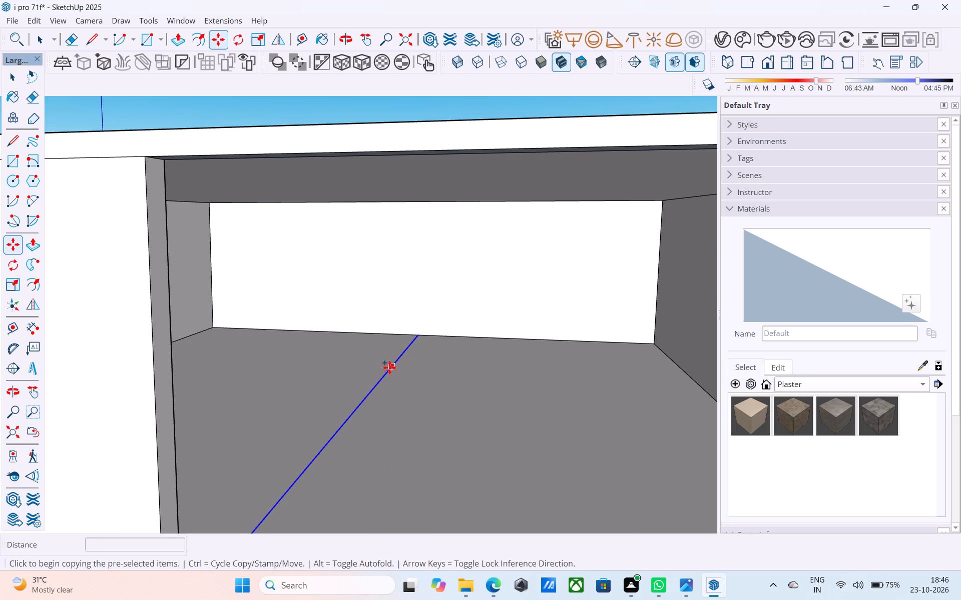
{"action": "left_click", "coordinate": [384, 370]}
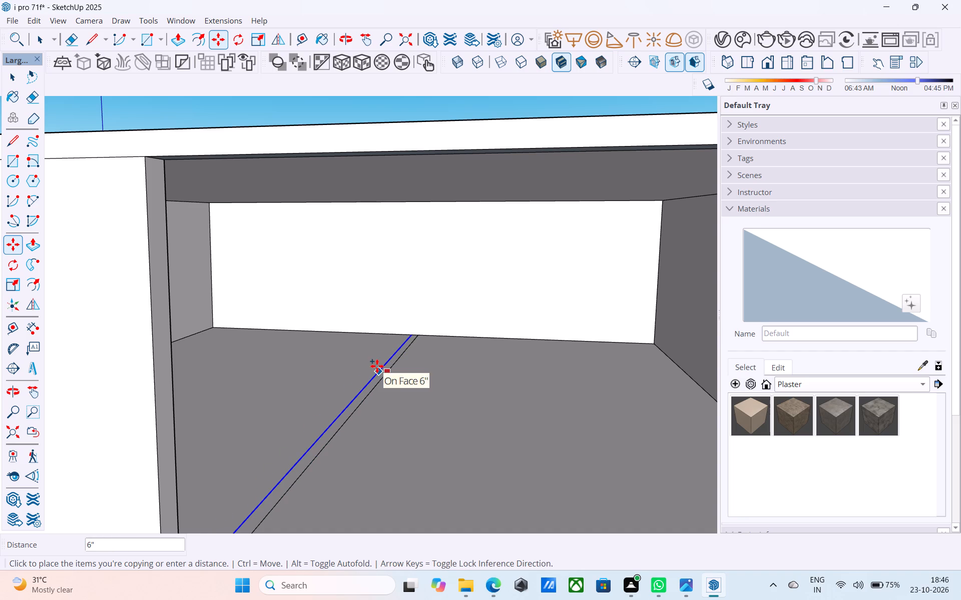
{"action": "left_click", "coordinate": [377, 366]}
{"action": "key", "text": "space"}
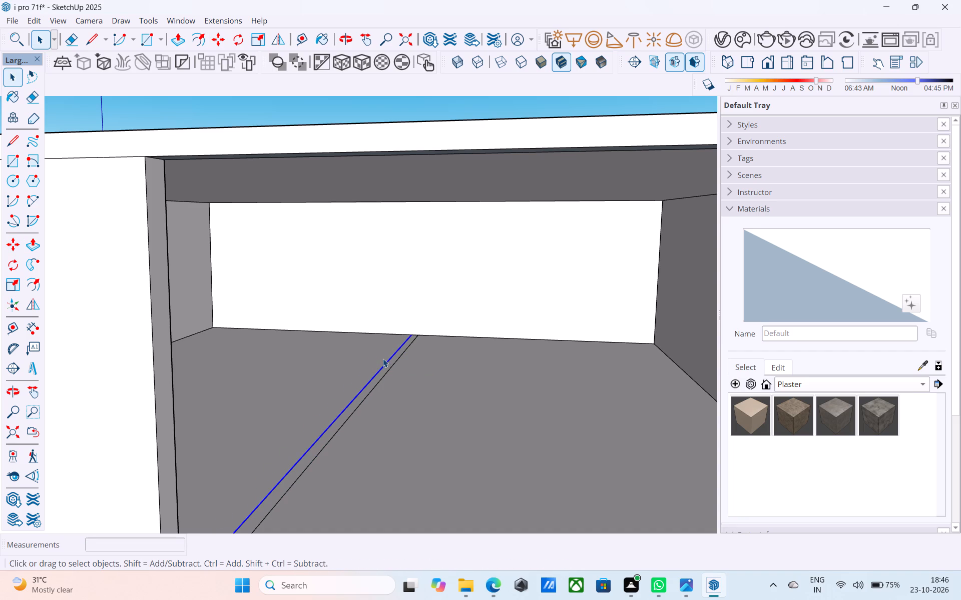
Push/Pull the narrow floor strip between the two lines up 10' to the ceiling as a partition wall.
{"action": "scroll", "coordinate": [383, 358], "scroll_direction": "down", "scroll_amount": 7}
{"action": "middle_click_drag", "start_coordinate": [381, 365], "coordinate": [382, 397]}
{"action": "scroll", "coordinate": [360, 414], "scroll_direction": "up", "scroll_amount": 8}
{"action": "left_click", "coordinate": [347, 401]}
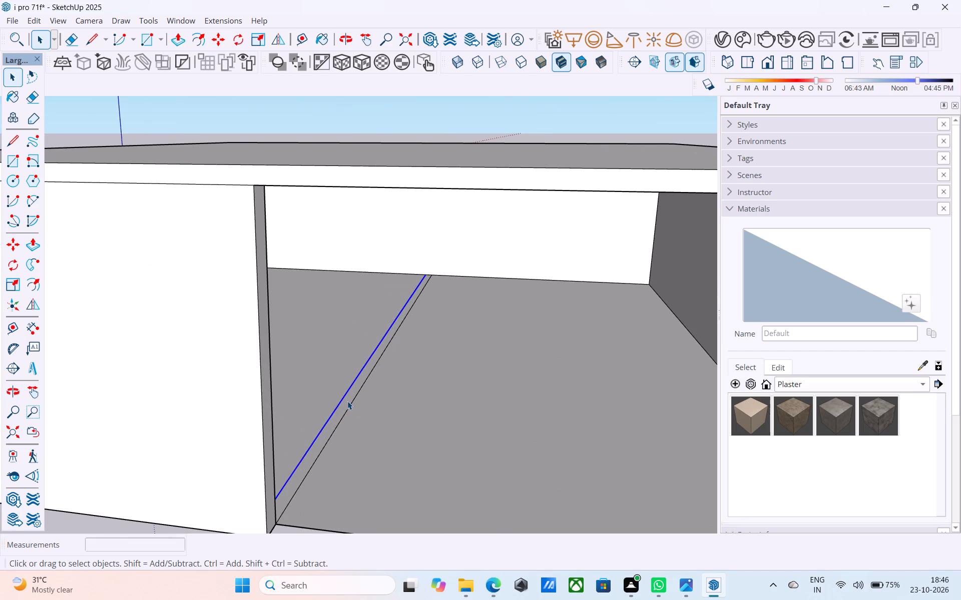
{"action": "key", "text": "p"}
{"action": "left_click", "coordinate": [347, 398]}
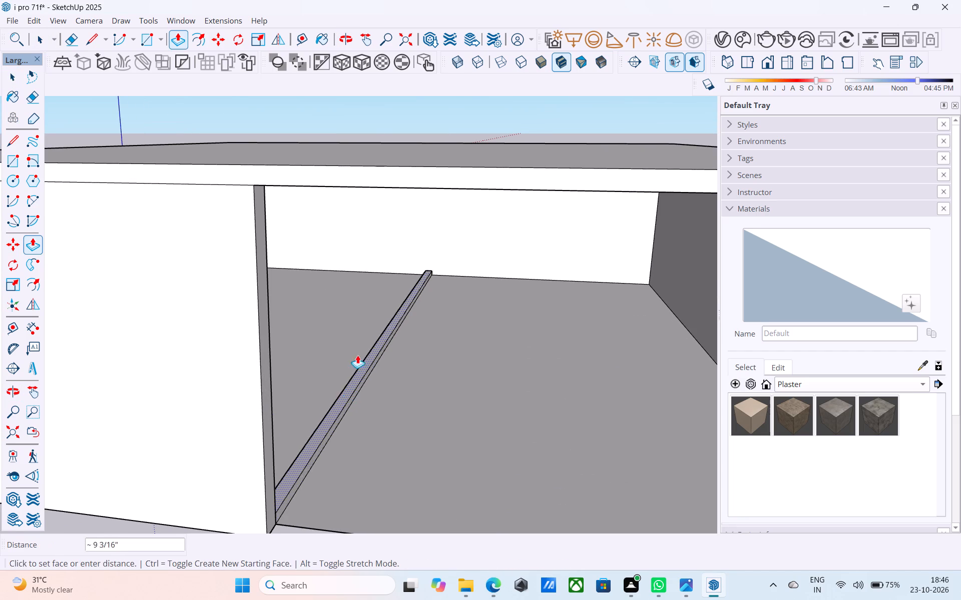
{"action": "middle_click_drag", "start_coordinate": [383, 290], "coordinate": [383, 218]}
{"action": "scroll", "coordinate": [372, 152], "scroll_direction": "down", "scroll_amount": 1}
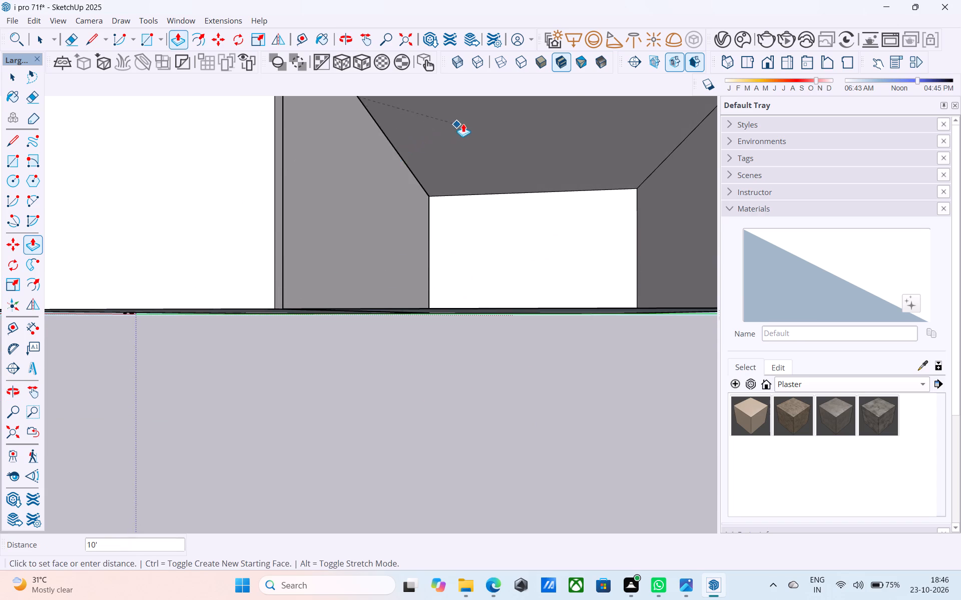
{"action": "left_click", "coordinate": [469, 122]}
{"action": "scroll", "coordinate": [448, 183], "scroll_direction": "down", "scroll_amount": 11}
{"action": "middle_click_drag", "start_coordinate": [419, 246], "coordinate": [451, 328]}
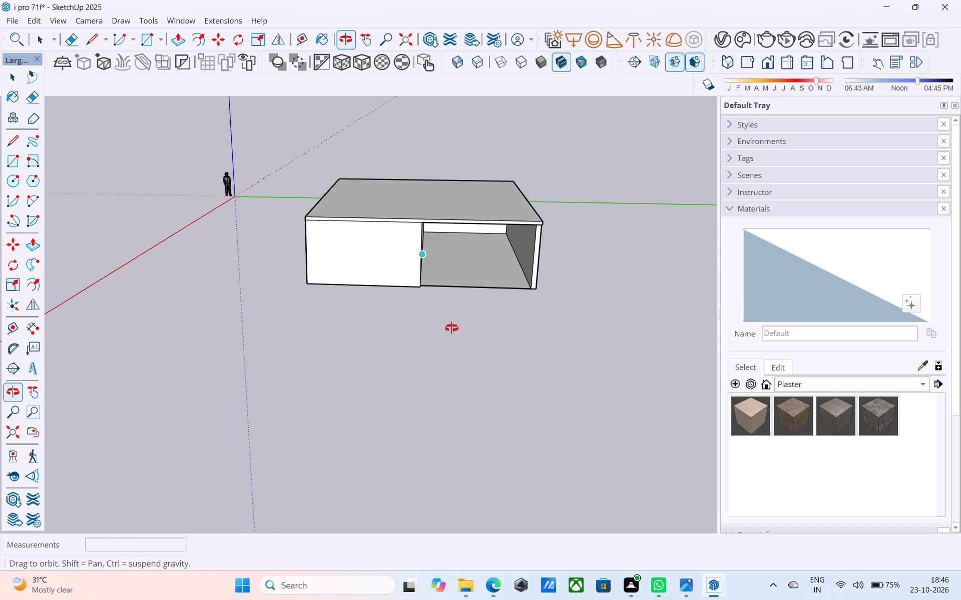
{"action": "middle_click_drag", "start_coordinate": [451, 328], "coordinate": [471, 268]}
{"action": "middle_click", "coordinate": [471, 267]}
{"action": "key", "text": "space"}
Select all the connected building geometry and make it a group.
{"action": "scroll", "coordinate": [417, 234], "scroll_direction": "up", "scroll_amount": 3}
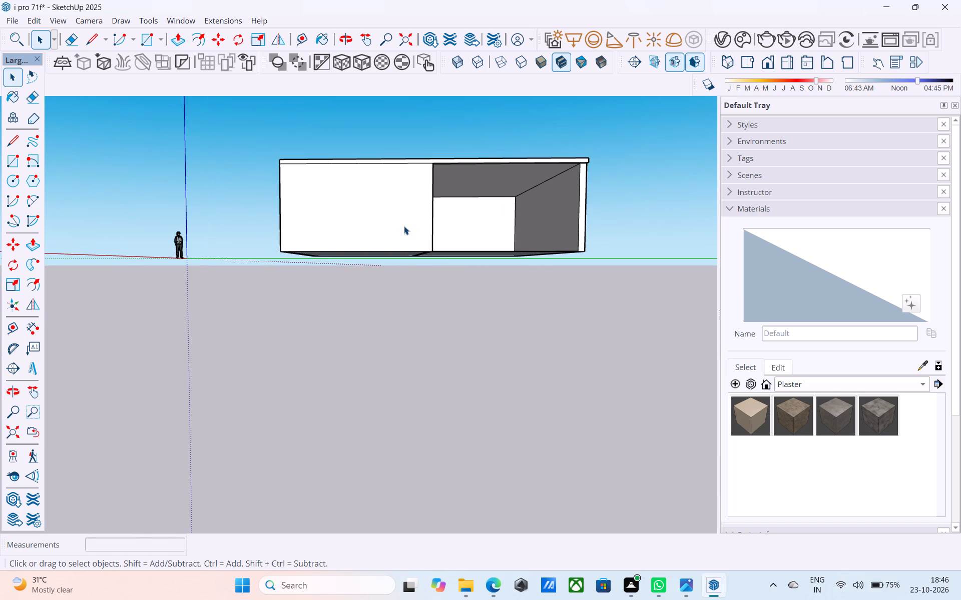
{"action": "double_click", "coordinate": [404, 225]}
{"action": "left_click", "coordinate": [404, 225]}
{"action": "double_click", "coordinate": [404, 225]}
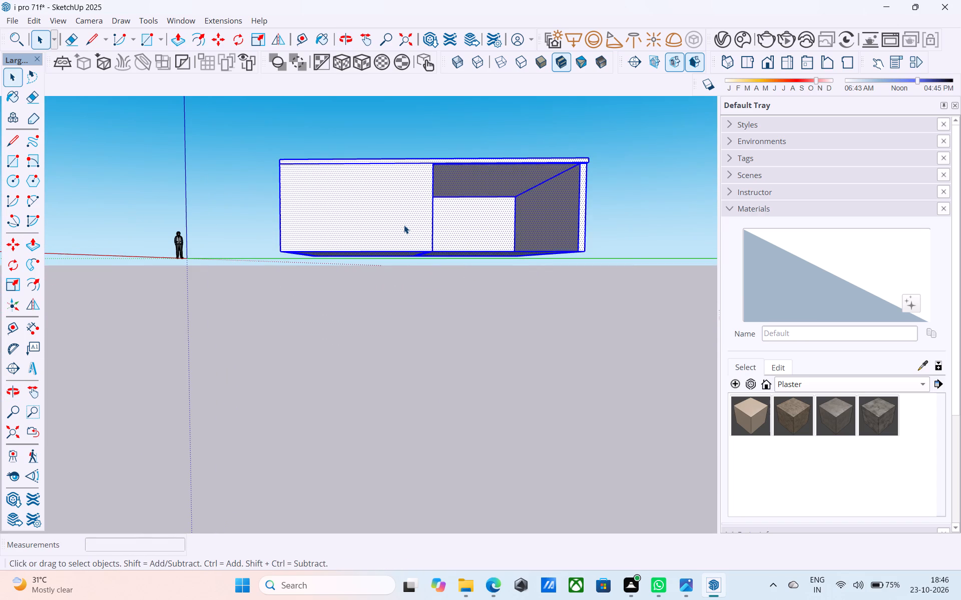
{"action": "right_click", "coordinate": [404, 225]}
{"action": "left_click", "coordinate": [464, 345]}
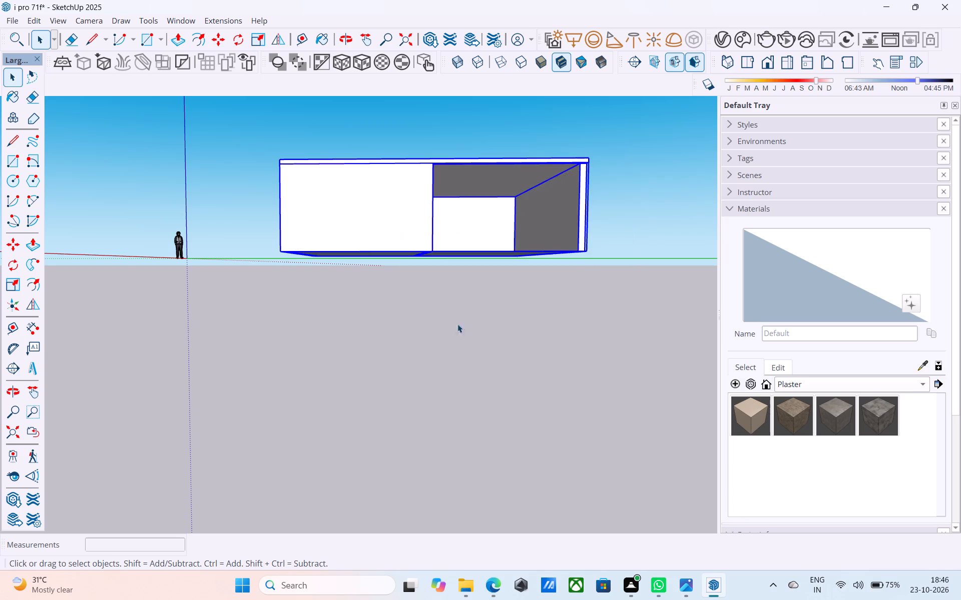
Draw a 6" line from the inner wall corner on the building's underside, at the front of the closed half.
{"action": "scroll", "coordinate": [447, 307], "scroll_direction": "down", "scroll_amount": 5}
{"action": "middle_click_drag", "start_coordinate": [438, 297], "coordinate": [418, 201], "text": "shift"}
{"action": "scroll", "coordinate": [418, 200], "scroll_direction": "up", "scroll_amount": 4}
{"action": "middle_click_drag", "start_coordinate": [411, 203], "coordinate": [402, 224], "text": "shift"}
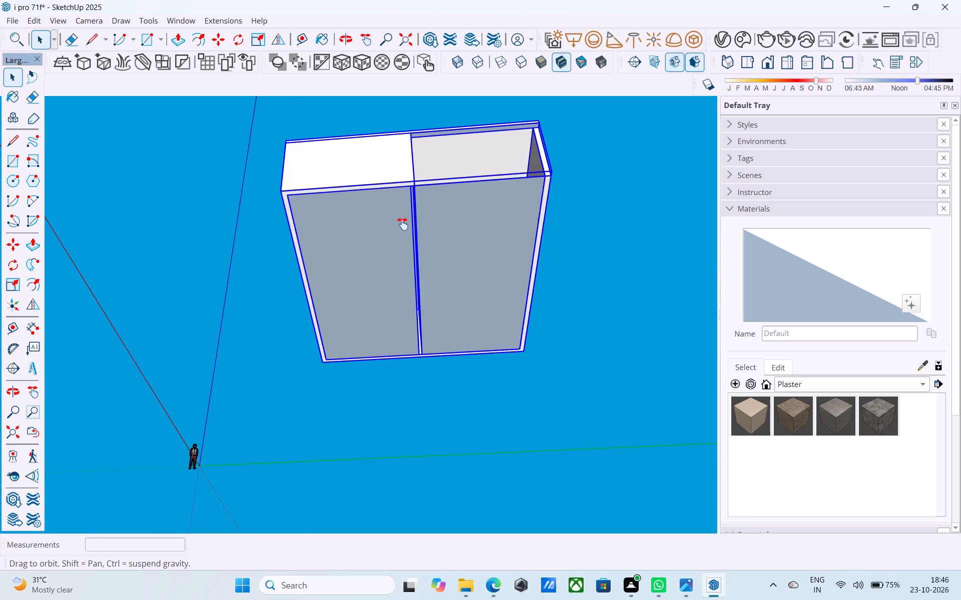
{"action": "middle_click_drag", "start_coordinate": [402, 224], "coordinate": [426, 256], "text": "shift"}
{"action": "key", "text": "l"}
{"action": "scroll", "coordinate": [317, 256], "scroll_direction": "up", "scroll_amount": 4}
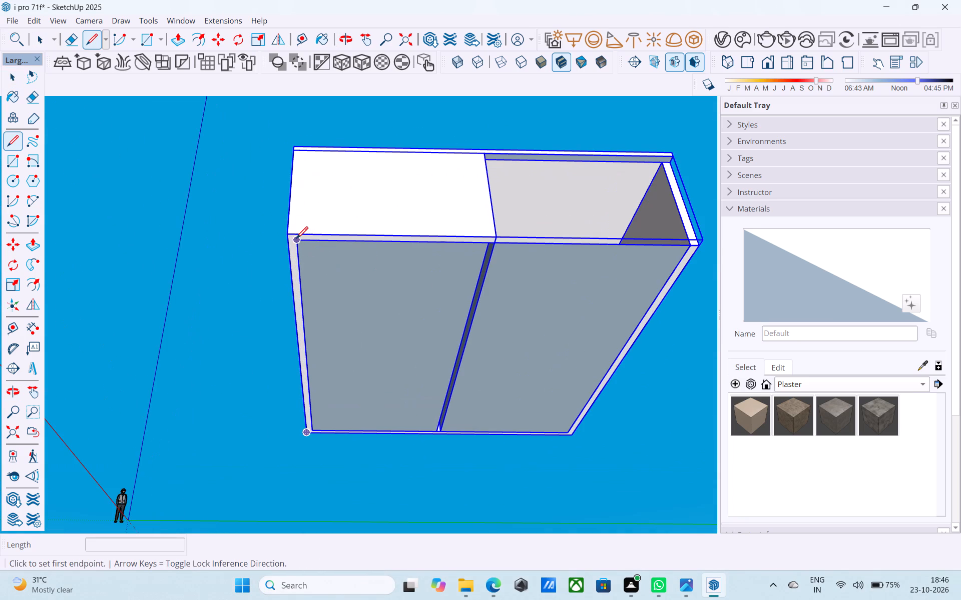
{"action": "left_click", "coordinate": [297, 240]}
{"action": "middle_click_drag", "start_coordinate": [308, 286], "coordinate": [313, 391]}
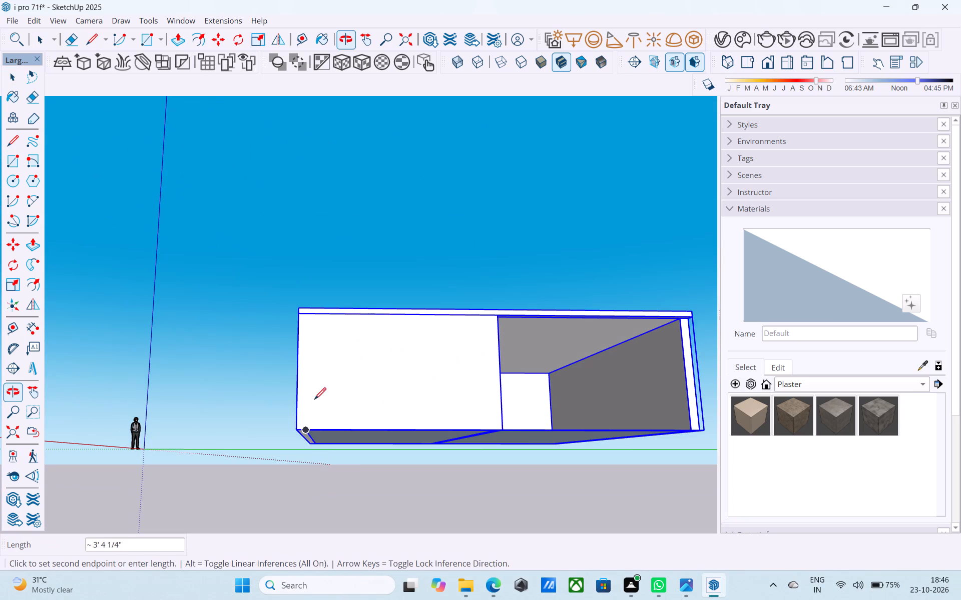
{"action": "type", "text": "6\""}
{"action": "key", "text": "Return"}
{"action": "key", "text": "space"}
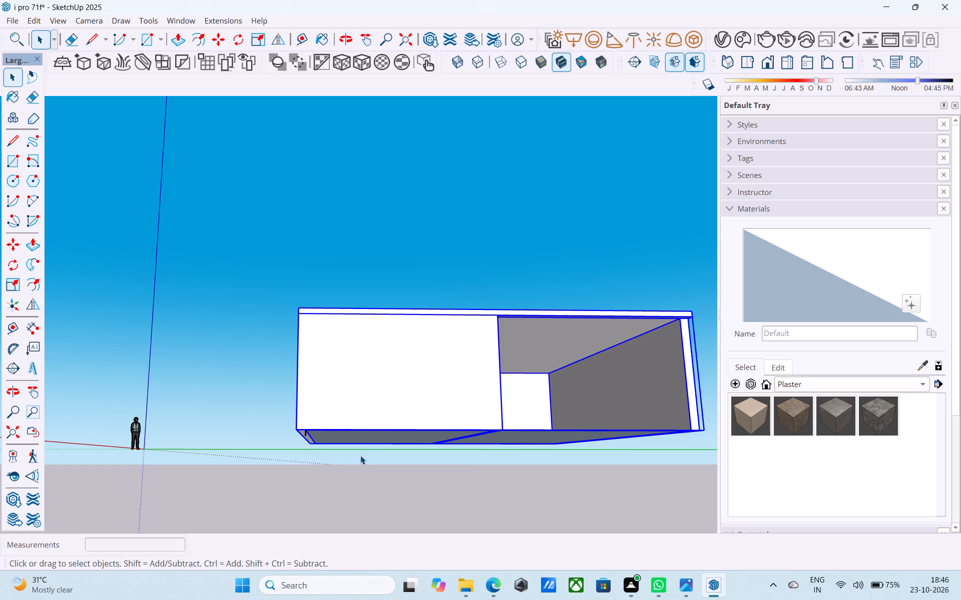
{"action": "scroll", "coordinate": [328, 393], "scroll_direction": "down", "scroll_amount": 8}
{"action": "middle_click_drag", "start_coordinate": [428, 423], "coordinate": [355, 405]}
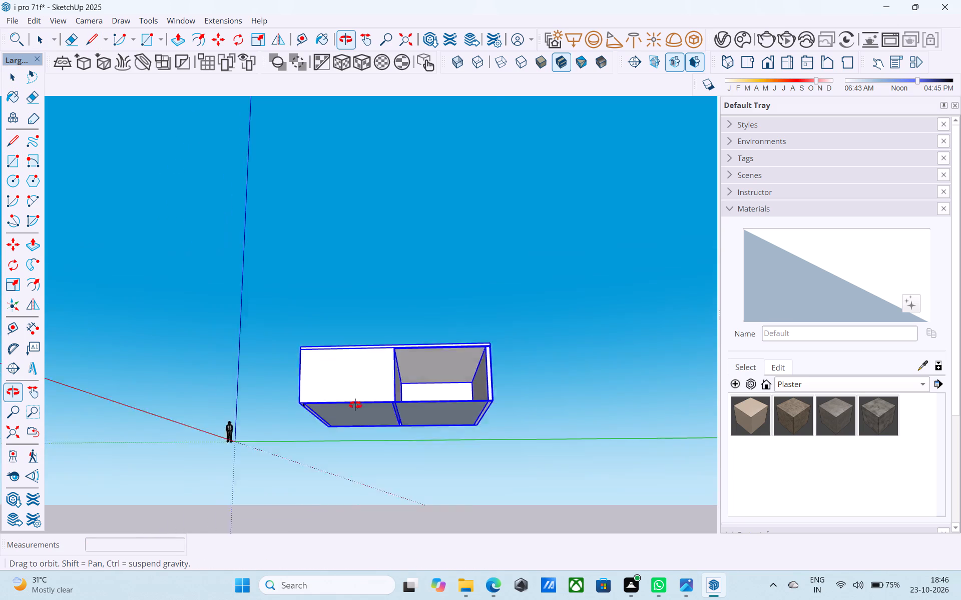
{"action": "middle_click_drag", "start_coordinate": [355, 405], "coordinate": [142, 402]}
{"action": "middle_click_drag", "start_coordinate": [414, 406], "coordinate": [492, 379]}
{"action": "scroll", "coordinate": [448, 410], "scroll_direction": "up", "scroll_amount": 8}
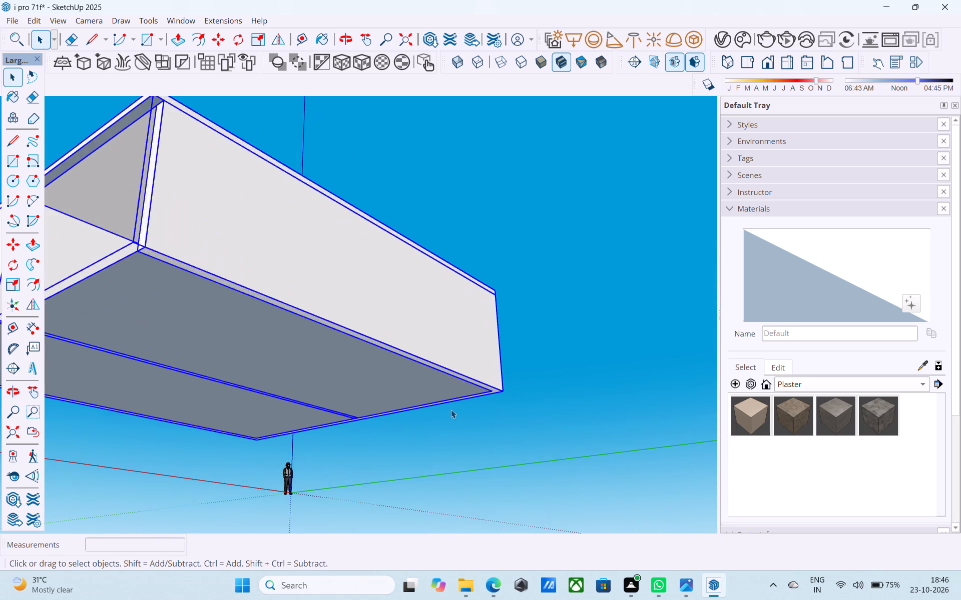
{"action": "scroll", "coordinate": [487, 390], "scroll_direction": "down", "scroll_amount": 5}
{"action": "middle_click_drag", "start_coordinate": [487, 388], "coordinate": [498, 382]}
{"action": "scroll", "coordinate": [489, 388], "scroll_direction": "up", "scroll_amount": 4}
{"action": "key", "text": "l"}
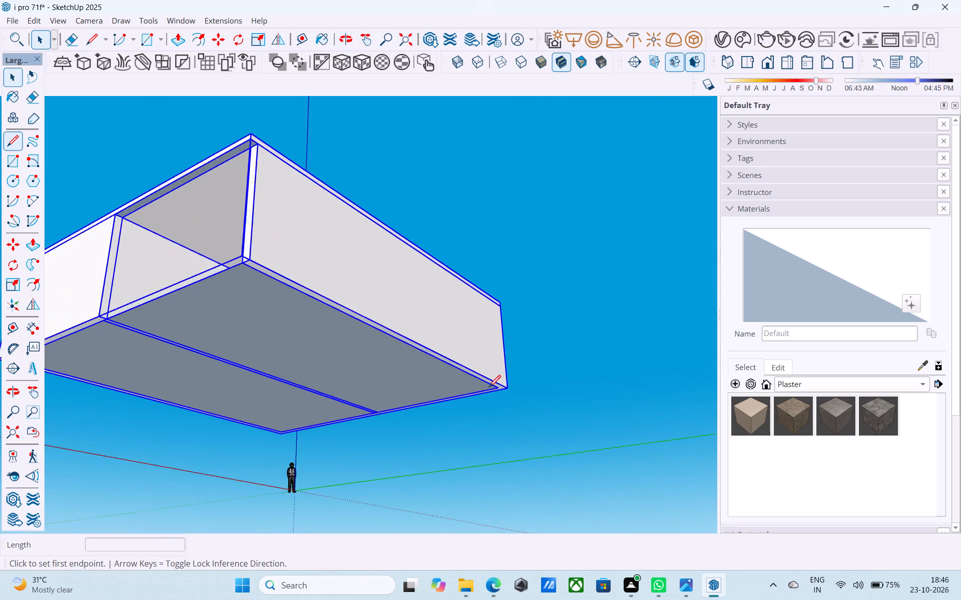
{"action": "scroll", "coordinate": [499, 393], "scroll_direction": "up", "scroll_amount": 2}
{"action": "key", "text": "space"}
Undo the 6" line drawn on the underside outside the building group.
{"action": "left_click", "coordinate": [452, 380]}
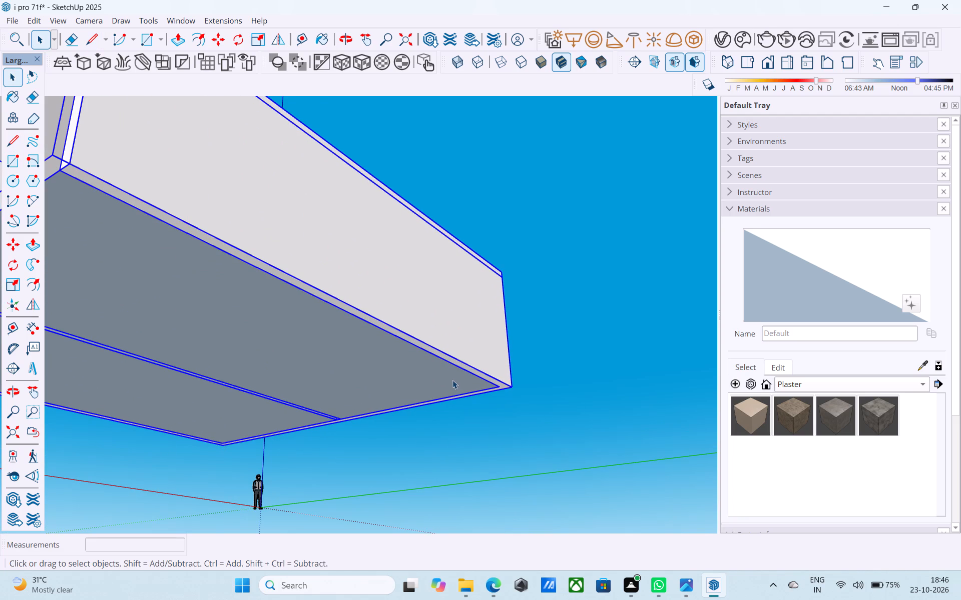
{"action": "left_click", "coordinate": [452, 380]}
{"action": "scroll", "coordinate": [496, 360], "scroll_direction": "down", "scroll_amount": 8}
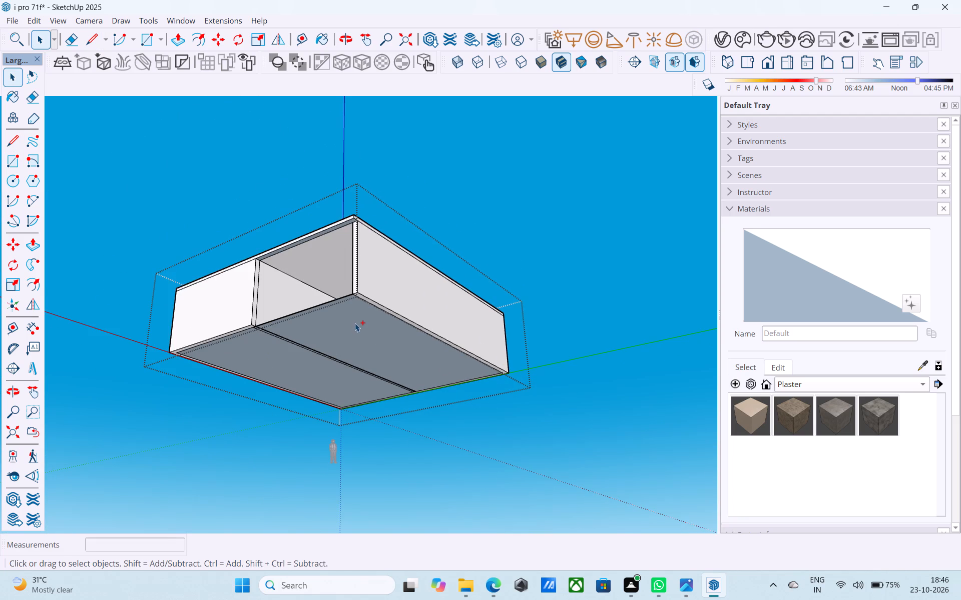
{"action": "key", "text": "ctrl+z"}
{"action": "key", "text": "ctrl+z"}
Inside the building group, draw a 6" vertical line down from the inner wall corner at the front of the closed half.
{"action": "scroll", "coordinate": [170, 333], "scroll_direction": "up", "scroll_amount": 5}
{"action": "left_click", "coordinate": [186, 343]}
{"action": "left_click", "coordinate": [186, 343]}
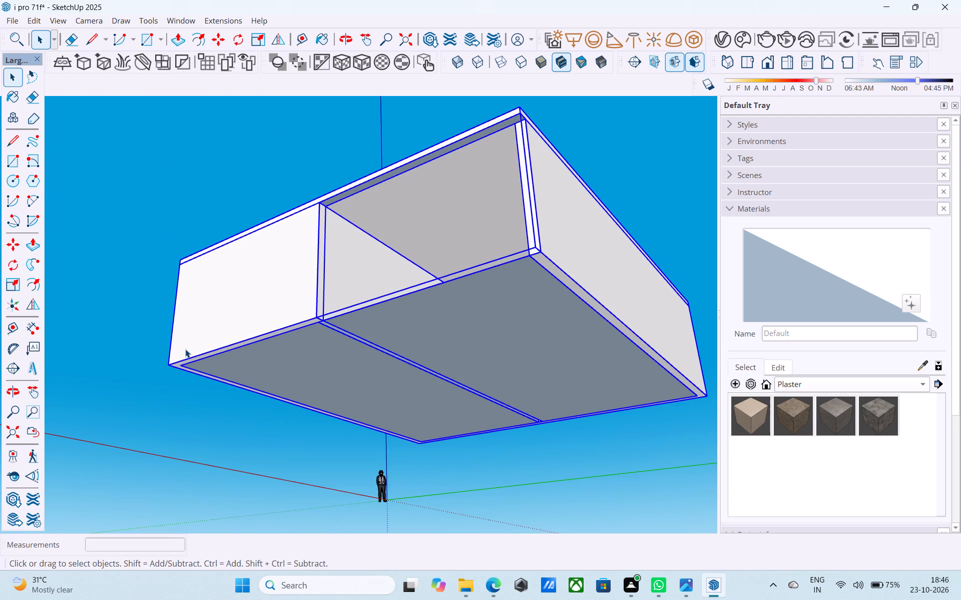
{"action": "double_click", "coordinate": [182, 350]}
{"action": "key", "text": "l"}
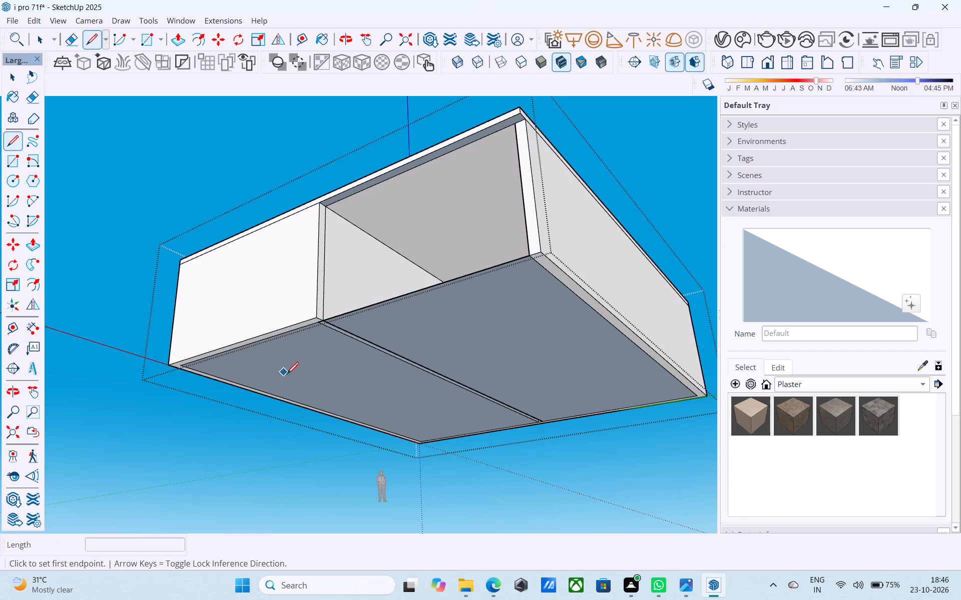
{"action": "scroll", "coordinate": [176, 374], "scroll_direction": "up", "scroll_amount": 6}
{"action": "left_click", "coordinate": [183, 360]}
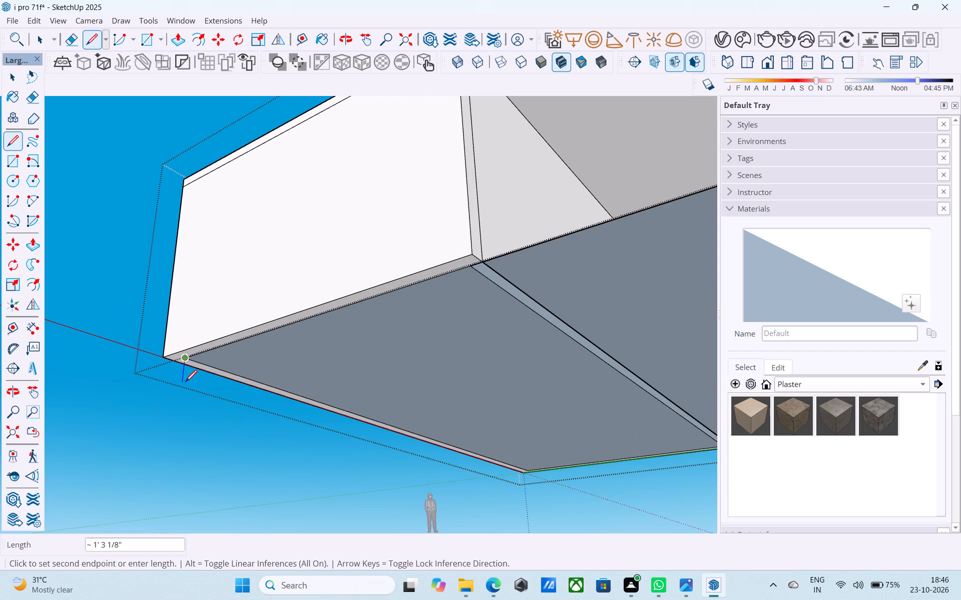
{"action": "type", "text": "6\""}
{"action": "key", "text": "Return"}
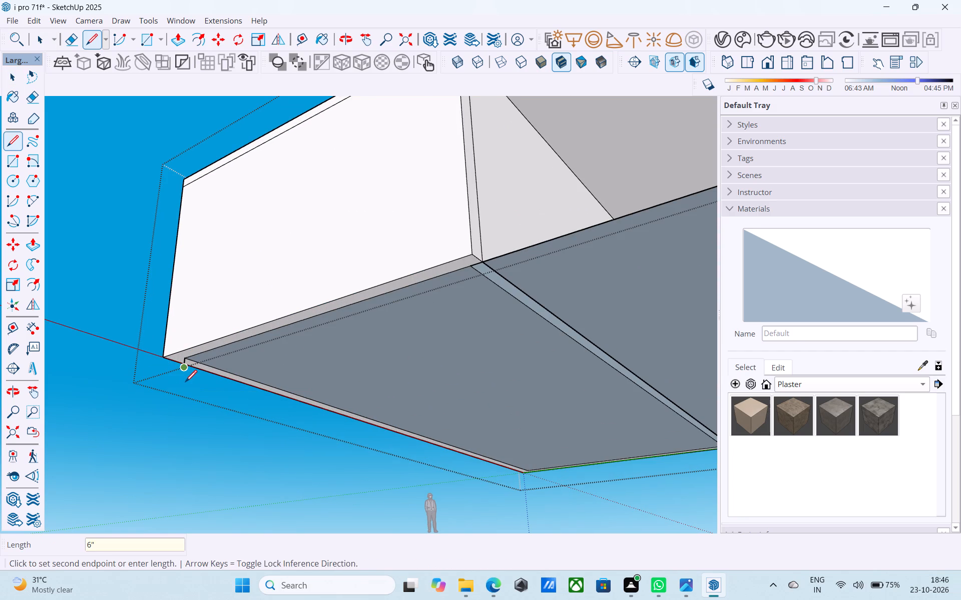
{"action": "key", "text": "space"}
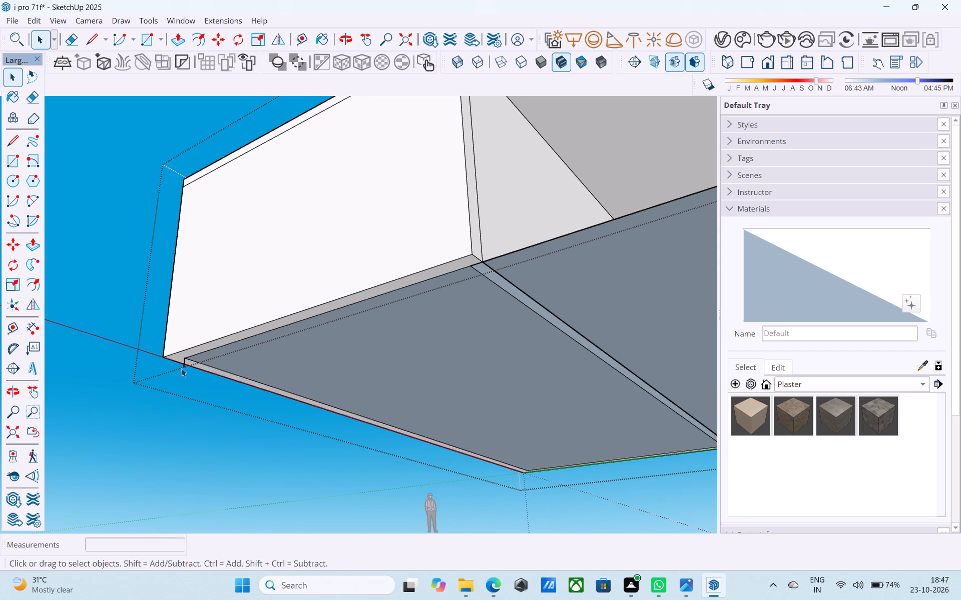
Draw a 6" vertical line down from the diagonally opposite inner wall corner, at the back of the open half.
{"action": "scroll", "coordinate": [150, 342], "scroll_direction": "down", "scroll_amount": 7}
{"action": "middle_click_drag", "start_coordinate": [147, 339], "coordinate": [365, 333]}
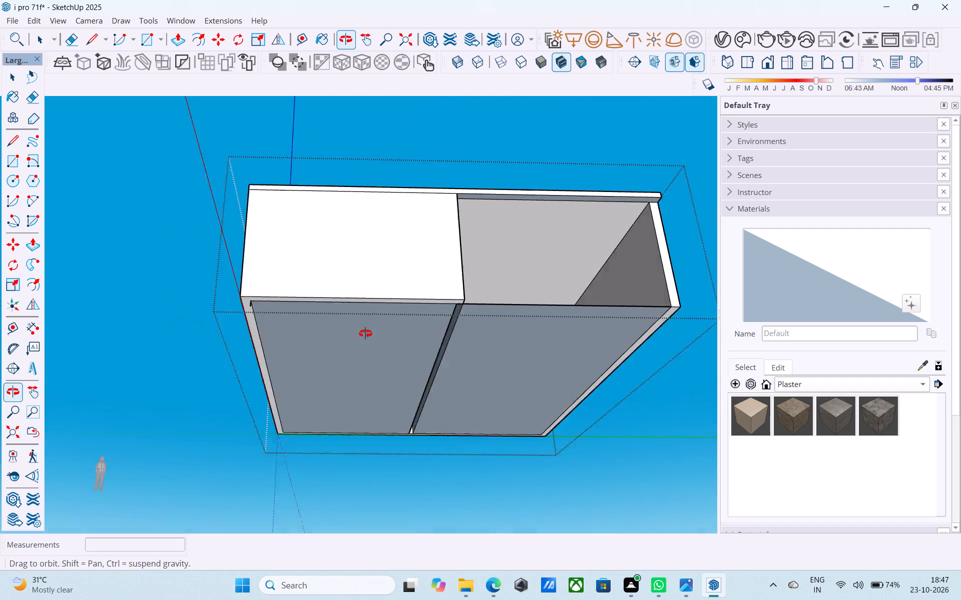
{"action": "middle_click_drag", "start_coordinate": [365, 333], "coordinate": [377, 334]}
{"action": "scroll", "coordinate": [184, 277], "scroll_direction": "down", "scroll_amount": 6}
{"action": "scroll", "coordinate": [321, 356], "scroll_direction": "up", "scroll_amount": 7}
{"action": "scroll", "coordinate": [462, 420], "scroll_direction": "up", "scroll_amount": 4}
{"action": "middle_click_drag", "start_coordinate": [462, 419], "coordinate": [270, 361]}
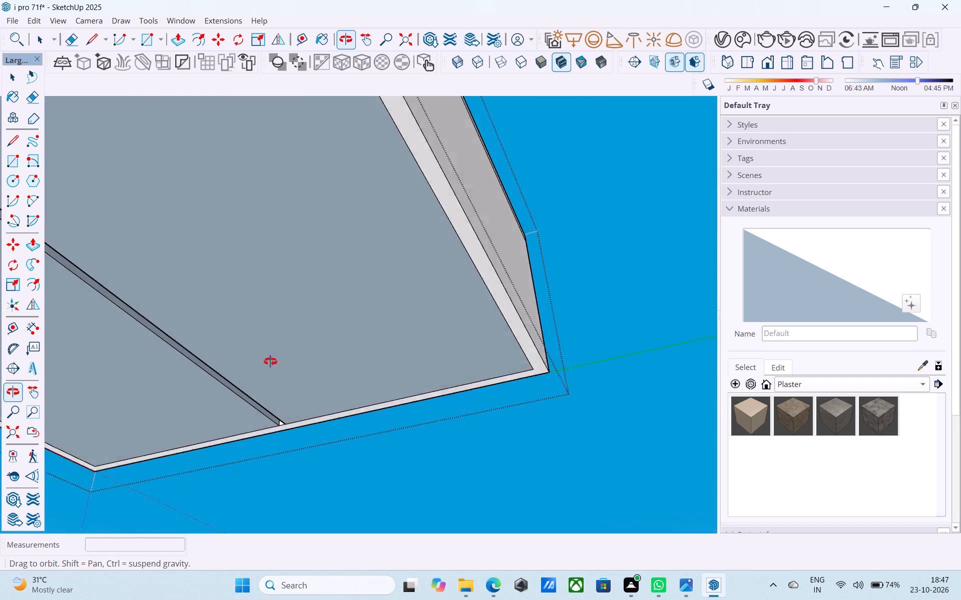
{"action": "middle_click_drag", "start_coordinate": [270, 361], "coordinate": [222, 357]}
{"action": "scroll", "coordinate": [472, 378], "scroll_direction": "up", "scroll_amount": 1}
{"action": "key", "text": "l"}
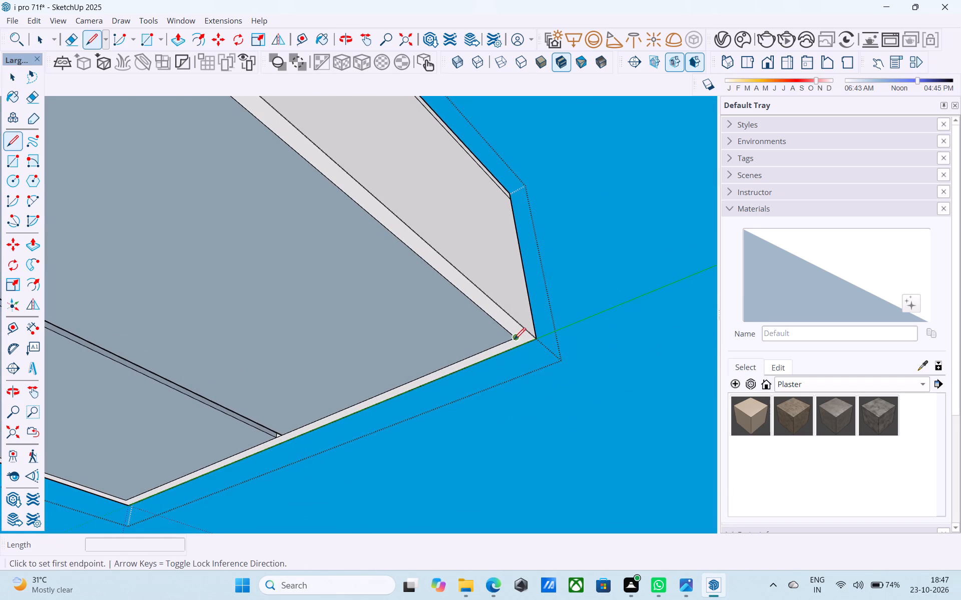
{"action": "left_click", "coordinate": [513, 338]}
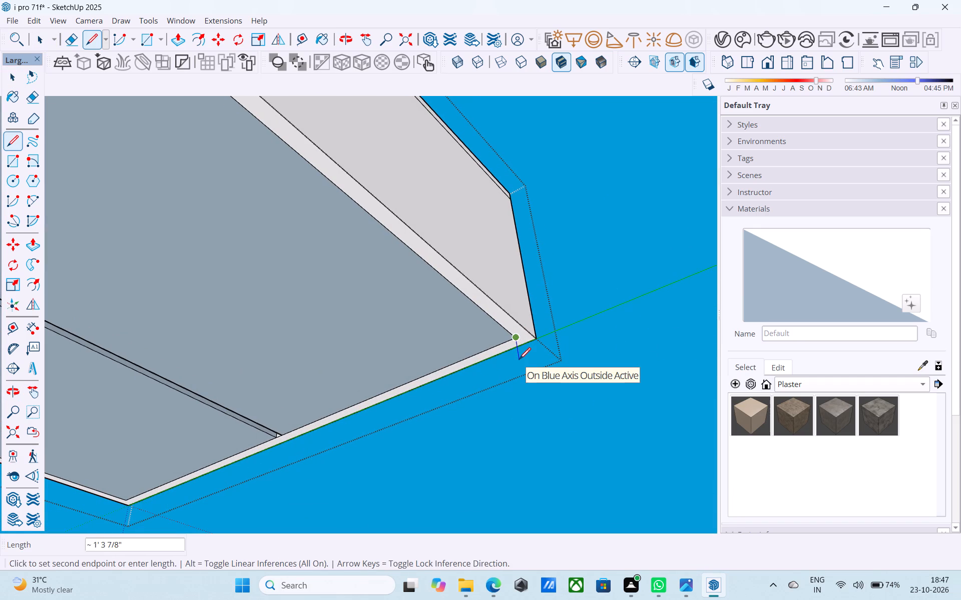
{"action": "type", "text": "6\""}
{"action": "key", "text": "Return"}
{"action": "key", "text": "space"}
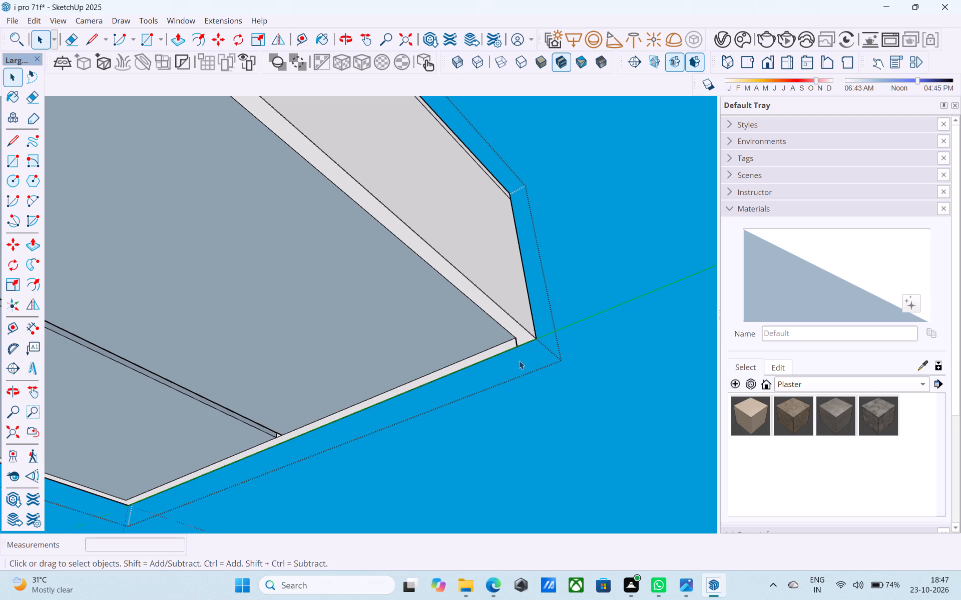
Draw a horizontal rectangle under the building between the lower ends of the two 6" lines.
{"action": "key", "text": "r"}
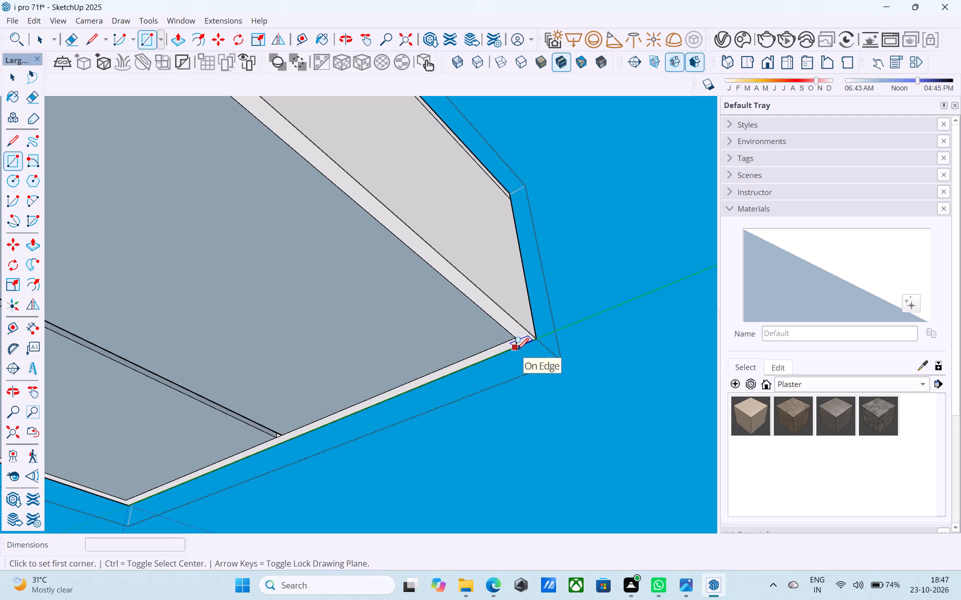
{"action": "middle_click_drag", "start_coordinate": [512, 310], "coordinate": [527, 387]}
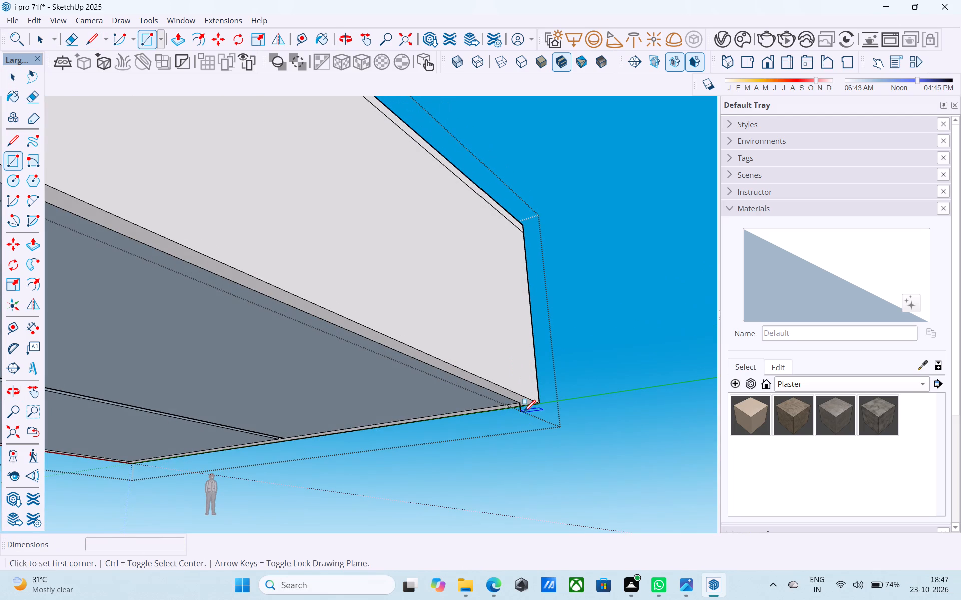
{"action": "left_click", "coordinate": [524, 413]}
{"action": "scroll", "coordinate": [583, 315], "scroll_direction": "down", "scroll_amount": 12}
{"action": "middle_click_drag", "start_coordinate": [0, 305], "coordinate": [81, 319]}
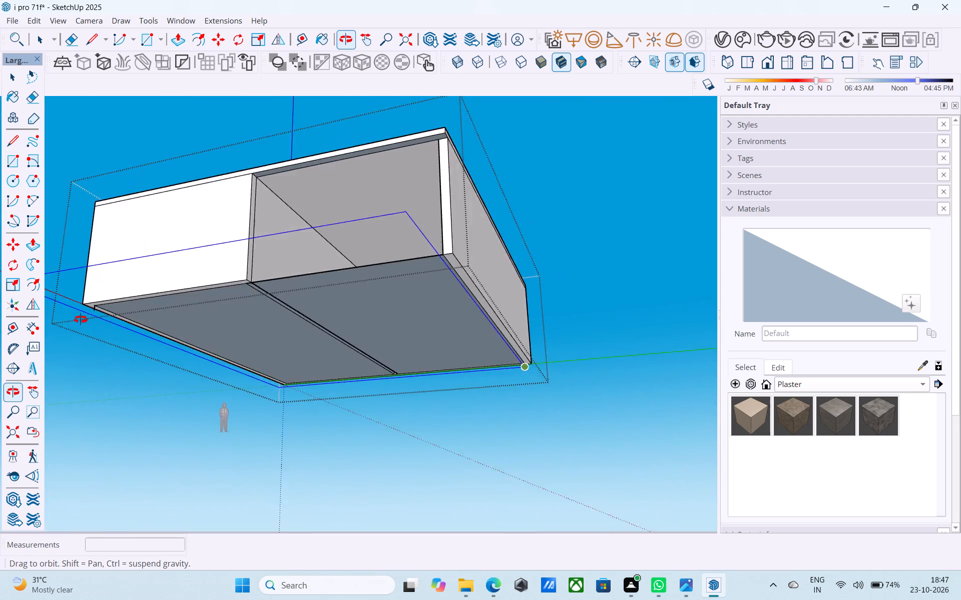
{"action": "middle_click_drag", "start_coordinate": [81, 319], "coordinate": [355, 372]}
{"action": "scroll", "coordinate": [339, 356], "scroll_direction": "up", "scroll_amount": 5}
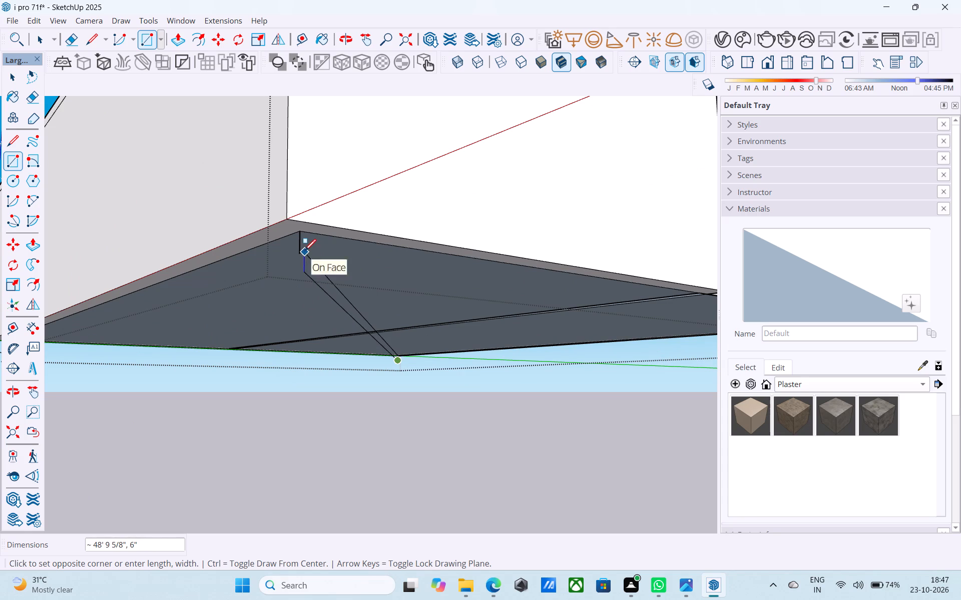
{"action": "left_click", "coordinate": [302, 249]}
{"action": "scroll", "coordinate": [310, 229], "scroll_direction": "down", "scroll_amount": 8}
{"action": "middle_click_drag", "start_coordinate": [239, 266], "coordinate": [246, 198]}
{"action": "key", "text": "space"}
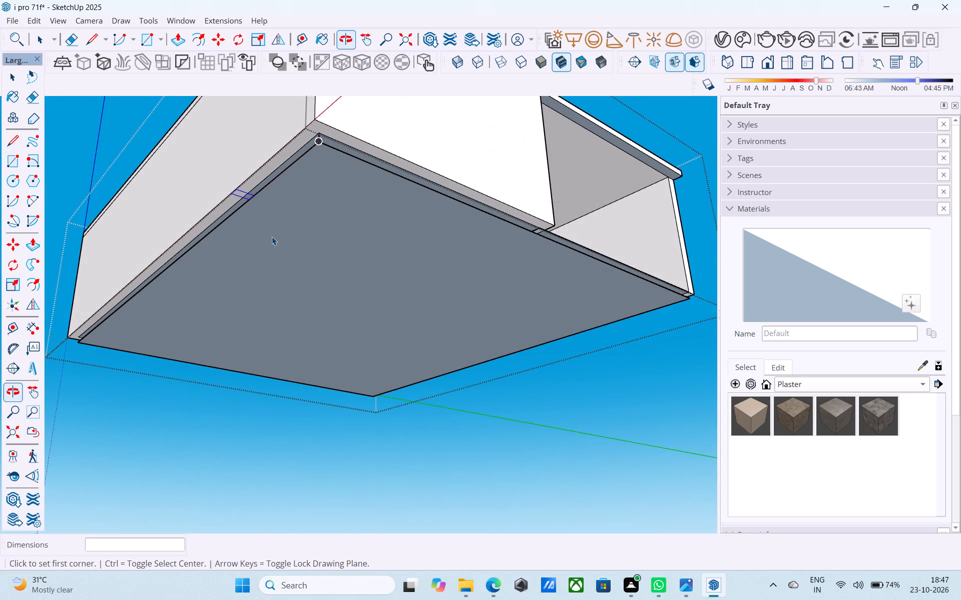
Reverse the new rectangular face on the building's underside.
{"action": "left_click", "coordinate": [277, 235]}
{"action": "right_click", "coordinate": [277, 235]}
{"action": "left_click", "coordinate": [343, 400]}
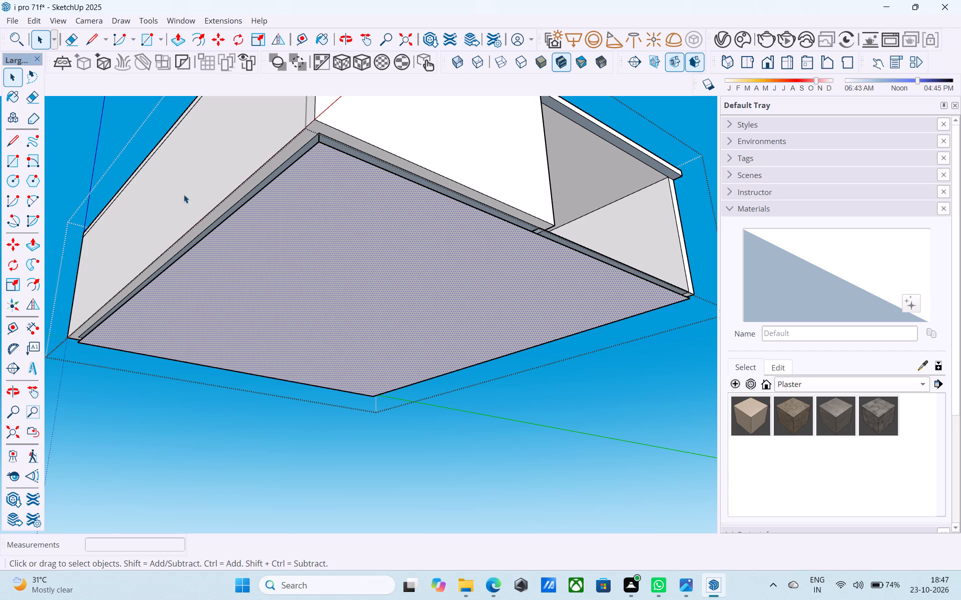
Draw a vertical line joining the base rectangle's corner to the inner wall corner above it, at the back of the closed half.
{"action": "scroll", "coordinate": [246, 241], "scroll_direction": "down", "scroll_amount": 7}
{"action": "middle_click_drag", "start_coordinate": [253, 215], "coordinate": [317, 235]}
{"action": "scroll", "coordinate": [268, 212], "scroll_direction": "down", "scroll_amount": 1}
{"action": "scroll", "coordinate": [310, 232], "scroll_direction": "up", "scroll_amount": 7}
{"action": "middle_click_drag", "start_coordinate": [307, 236], "coordinate": [472, 246]}
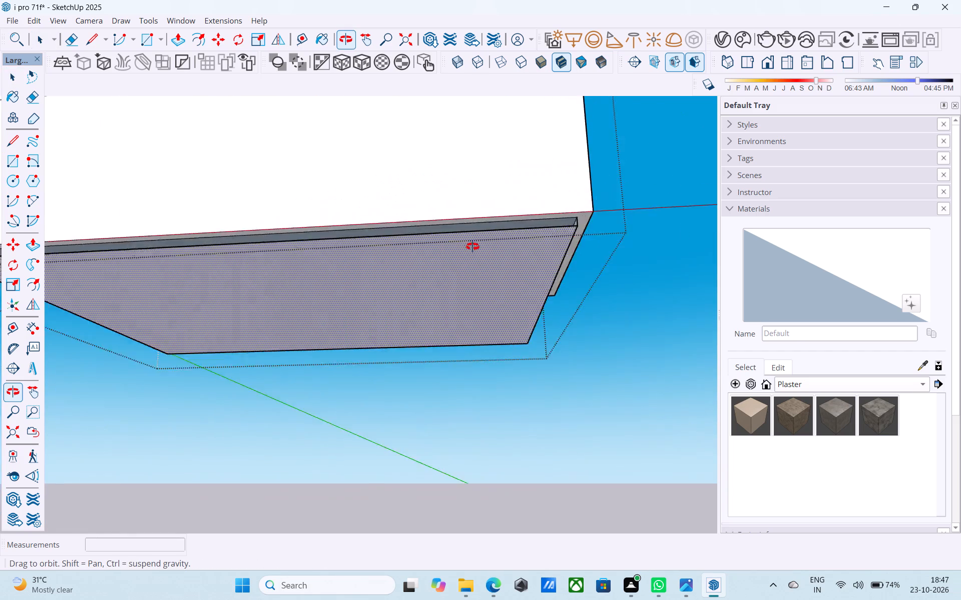
{"action": "middle_click_drag", "start_coordinate": [472, 246], "coordinate": [588, 250]}
{"action": "scroll", "coordinate": [588, 250], "scroll_direction": "down", "scroll_amount": 6}
{"action": "middle_click_drag", "start_coordinate": [377, 233], "coordinate": [414, 265]}
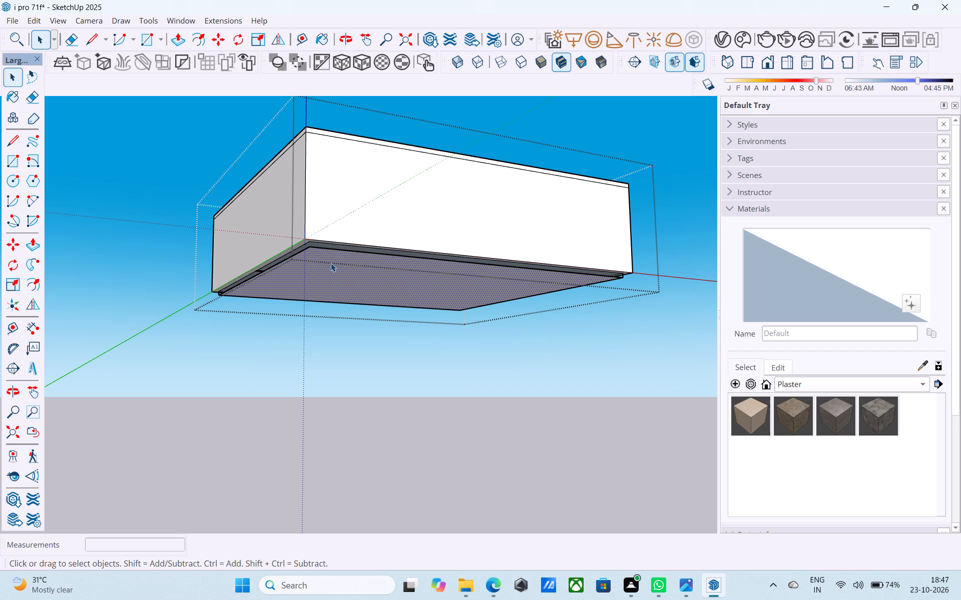
{"action": "middle_click_drag", "start_coordinate": [336, 289], "coordinate": [336, 292]}
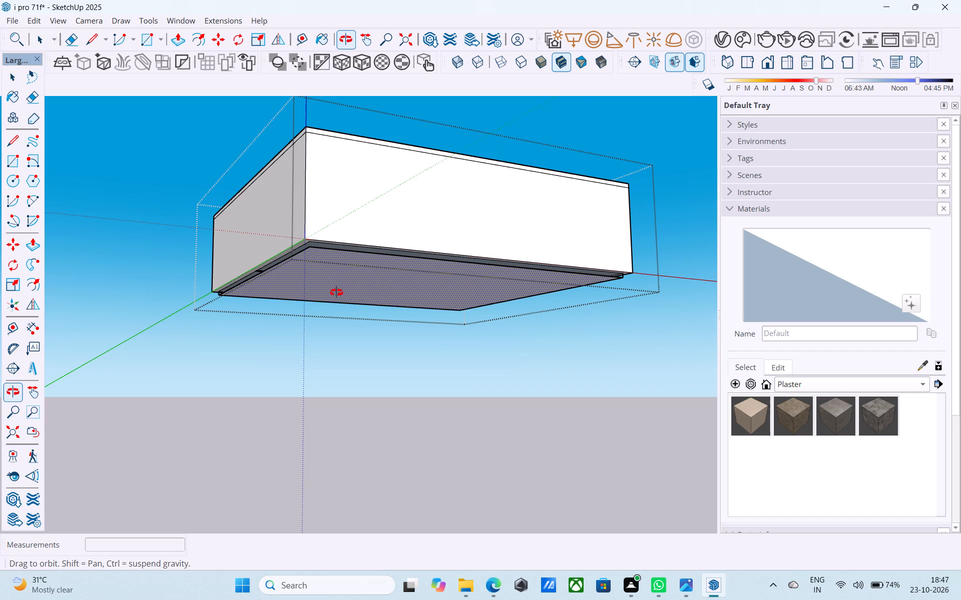
{"action": "middle_click_drag", "start_coordinate": [336, 292], "coordinate": [343, 317]}
{"action": "middle_click_drag", "start_coordinate": [336, 292], "coordinate": [358, 330]}
{"action": "key", "text": "l"}
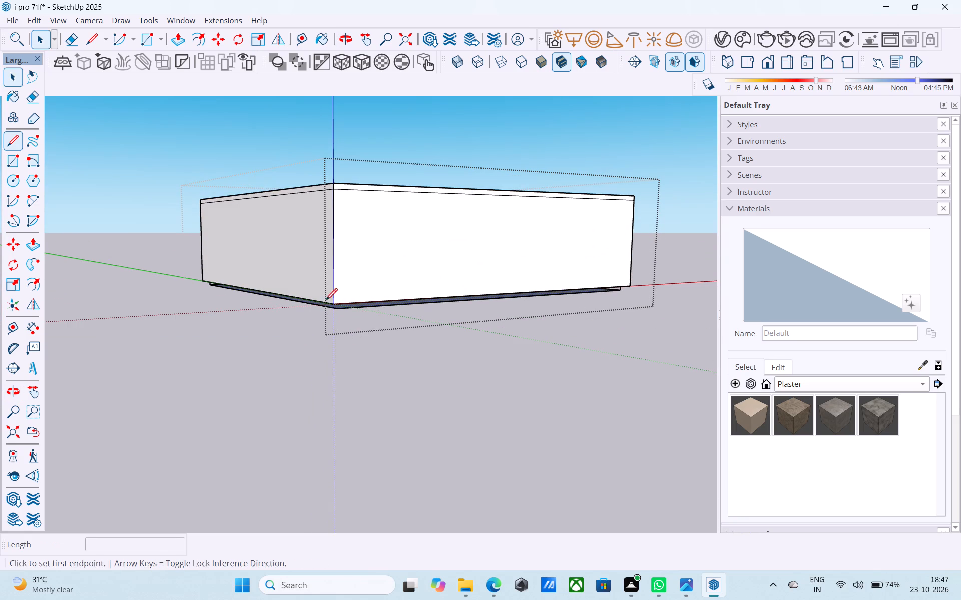
{"action": "scroll", "coordinate": [323, 293], "scroll_direction": "up", "scroll_amount": 15}
{"action": "scroll", "coordinate": [352, 333], "scroll_direction": "up", "scroll_amount": 1}
{"action": "middle_click_drag", "start_coordinate": [350, 330], "coordinate": [414, 228]}
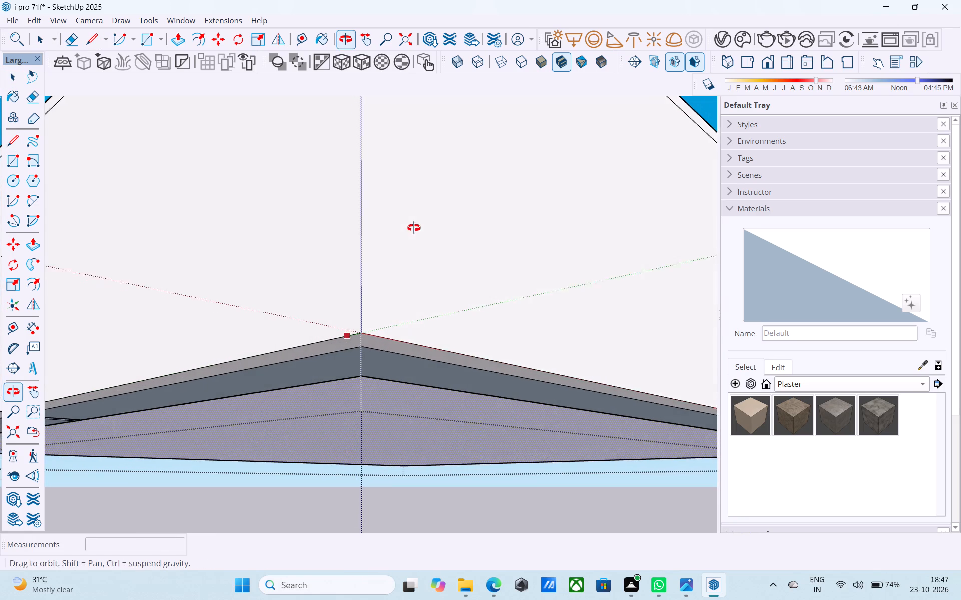
{"action": "middle_click_drag", "start_coordinate": [414, 228], "coordinate": [413, 228]}
{"action": "left_click", "coordinate": [359, 376]}
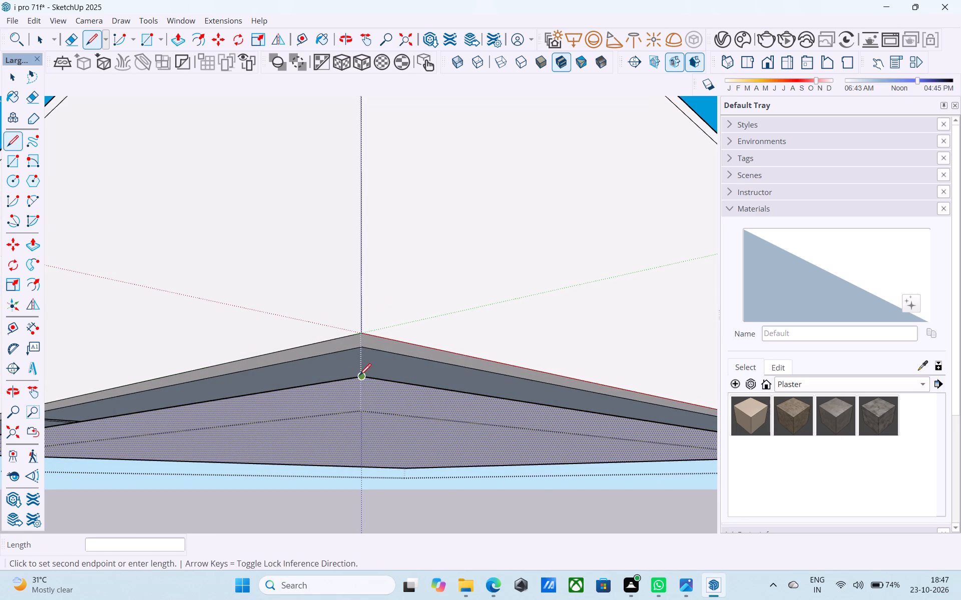
{"action": "left_click", "coordinate": [362, 349]}
{"action": "key", "text": "space"}
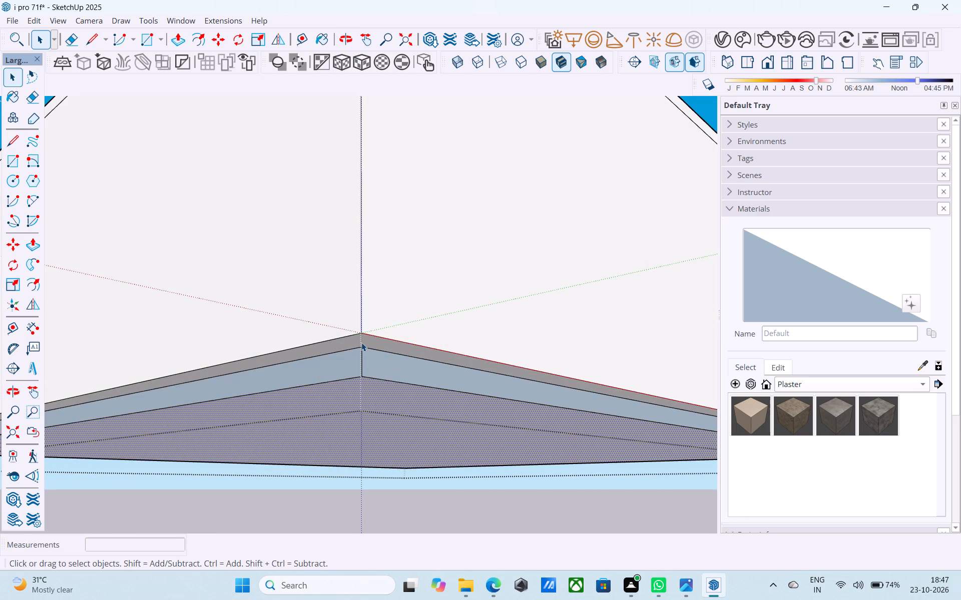
Draw a 6" vertical line from the base rectangle's corner up to the inner wall corner at the front of the open half.
{"action": "scroll", "coordinate": [363, 341], "scroll_direction": "down", "scroll_amount": 7}
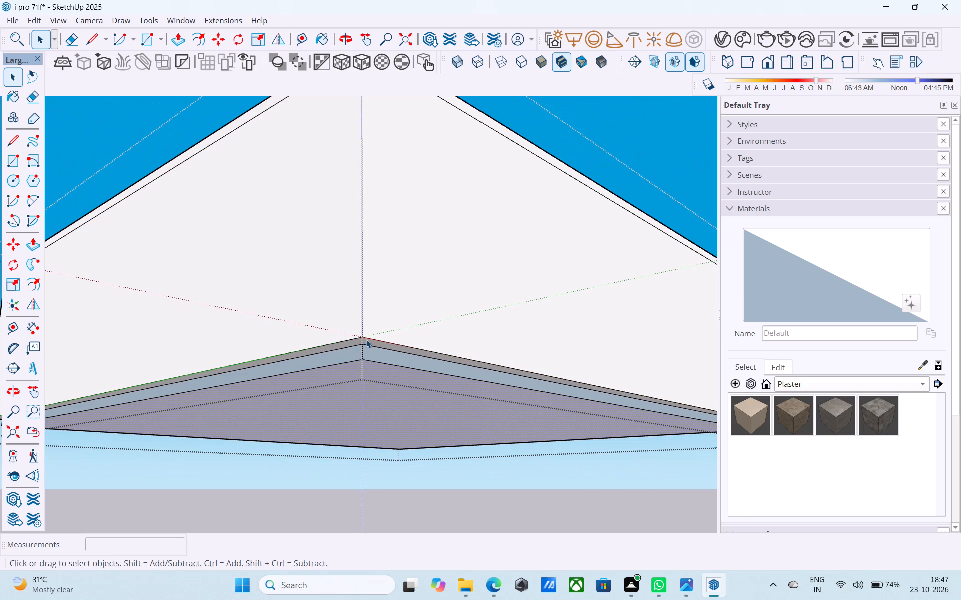
{"action": "scroll", "coordinate": [368, 339], "scroll_direction": "down", "scroll_amount": 12}
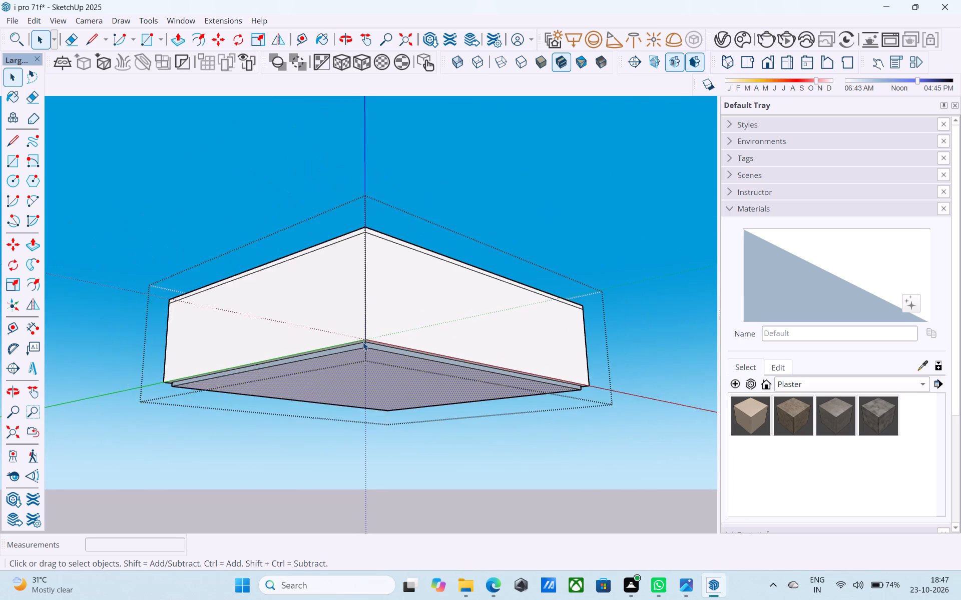
{"action": "middle_click_drag", "start_coordinate": [359, 339], "coordinate": [229, 342]}
{"action": "middle_click_drag", "start_coordinate": [435, 353], "coordinate": [185, 336]}
{"action": "middle_click_drag", "start_coordinate": [411, 336], "coordinate": [168, 341]}
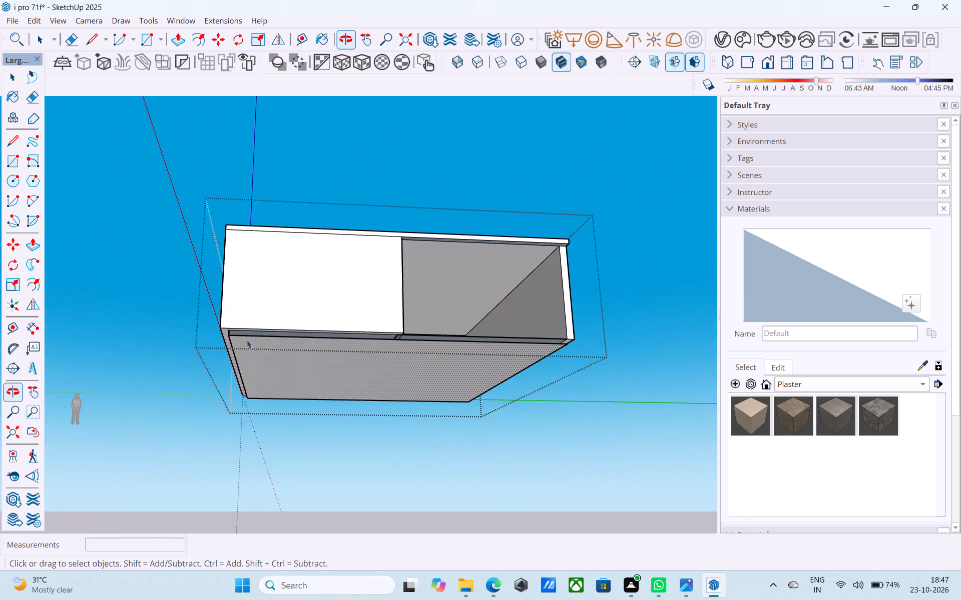
{"action": "middle_click_drag", "start_coordinate": [402, 326], "coordinate": [304, 337]}
{"action": "key", "text": "l"}
{"action": "middle_click_drag", "start_coordinate": [445, 328], "coordinate": [419, 310]}
{"action": "scroll", "coordinate": [422, 312], "scroll_direction": "up", "scroll_amount": 6}
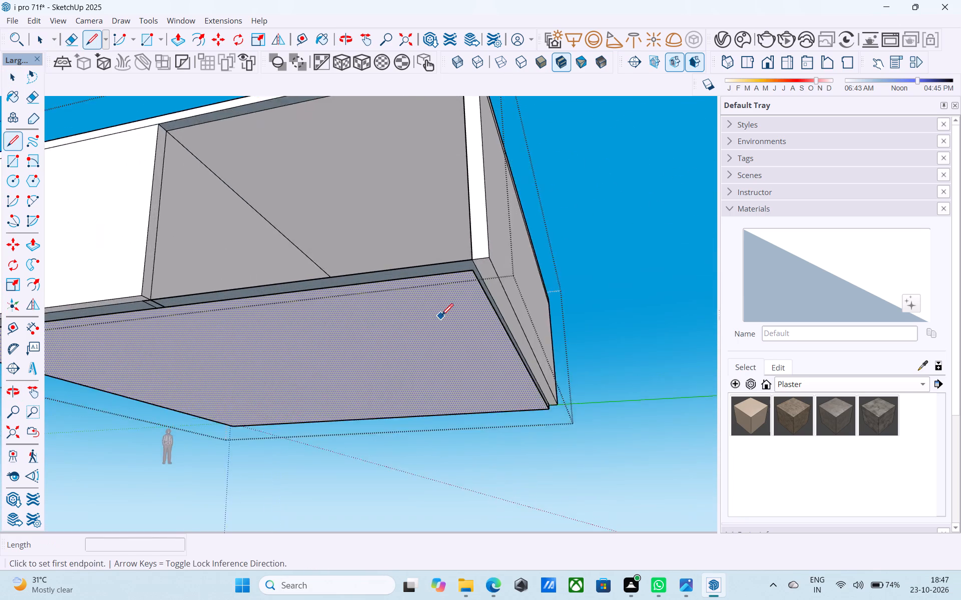
{"action": "scroll", "coordinate": [441, 316], "scroll_direction": "up", "scroll_amount": 8}
{"action": "left_click", "coordinate": [511, 225]}
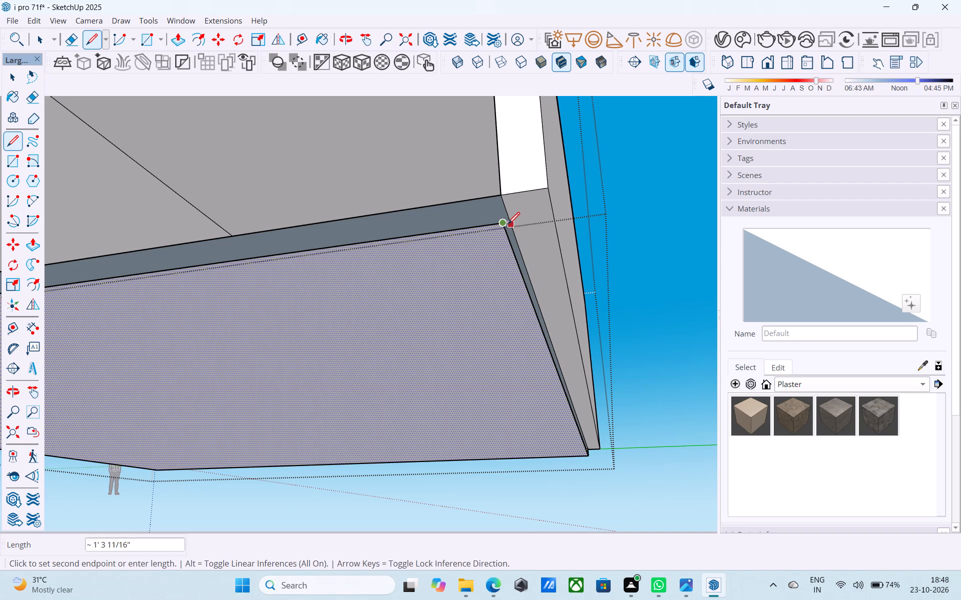
{"action": "key", "text": "l"}
{"action": "left_click", "coordinate": [508, 225]}
{"action": "left_click", "coordinate": [505, 195]}
{"action": "key", "text": "space"}
{"action": "middle_click_drag", "start_coordinate": [502, 215], "coordinate": [502, 235]}
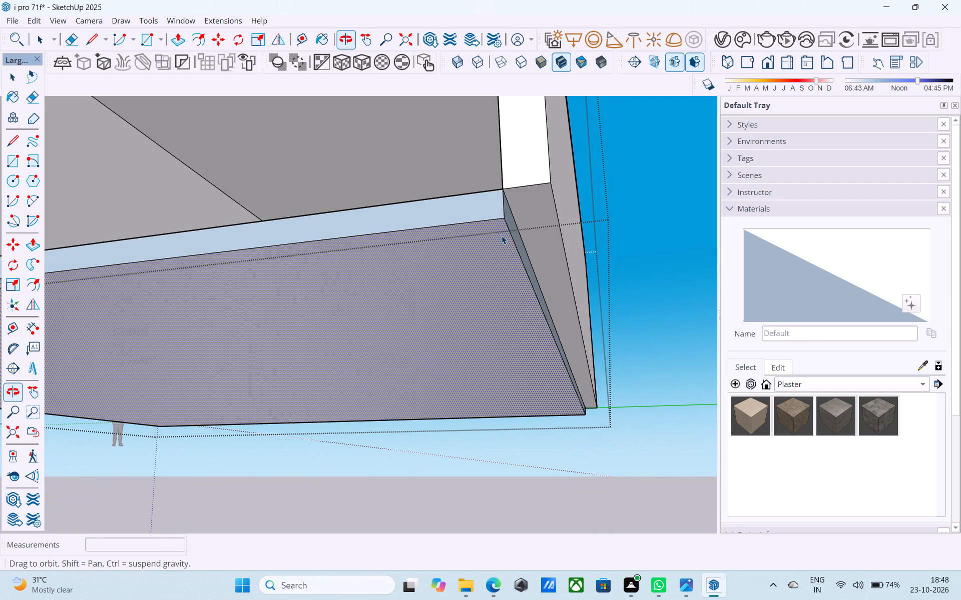
Reverse the long front face of the 6" base under the building.
{"action": "scroll", "coordinate": [544, 237], "scroll_direction": "down", "scroll_amount": 3}
{"action": "middle_click_drag", "start_coordinate": [545, 248], "coordinate": [498, 315]}
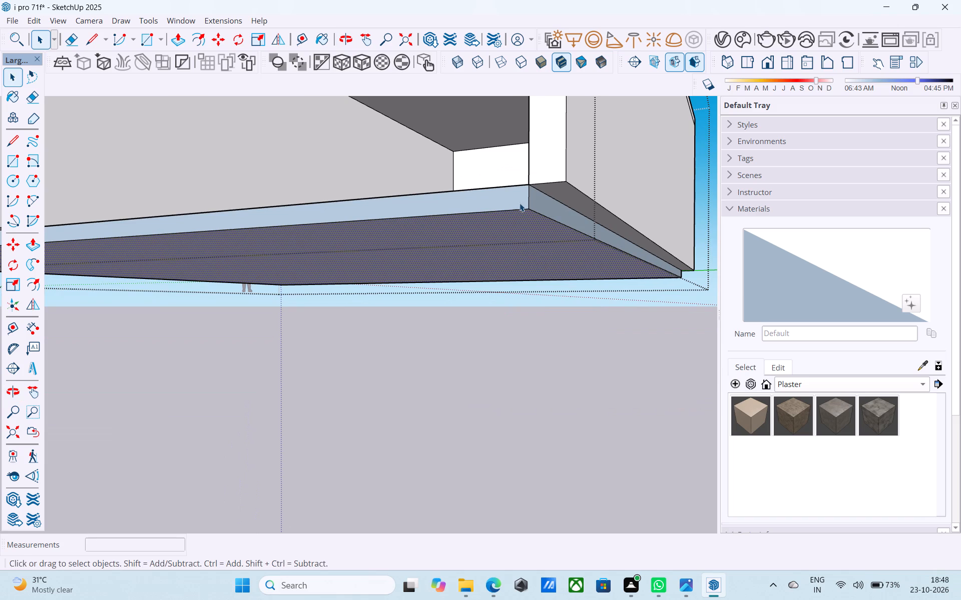
{"action": "left_click", "coordinate": [518, 201]}
{"action": "right_click", "coordinate": [518, 201]}
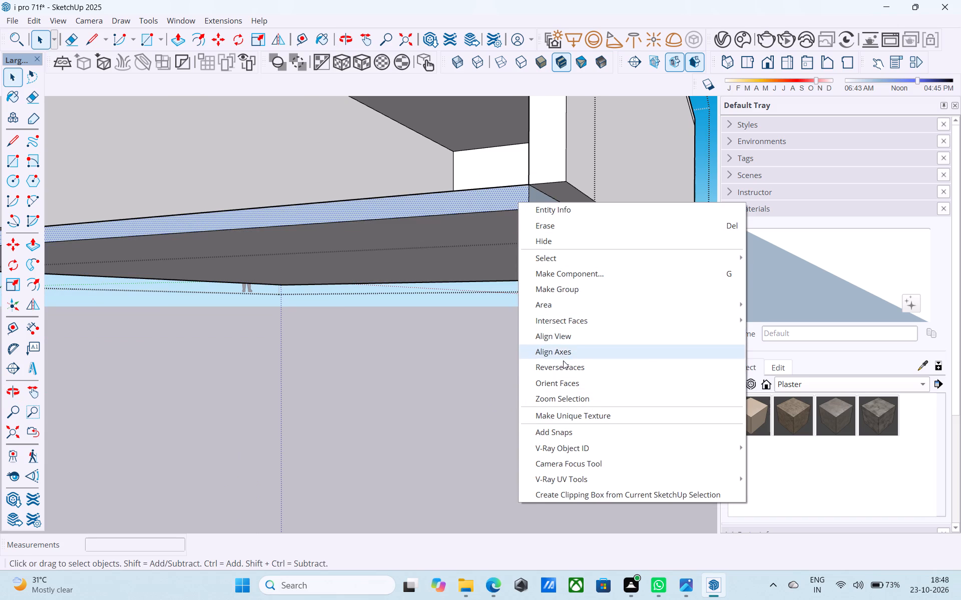
{"action": "left_click", "coordinate": [568, 369]}
Reverse the base's side face below the outer wall of the open half.
{"action": "left_click", "coordinate": [581, 222]}
{"action": "right_click", "coordinate": [576, 223]}
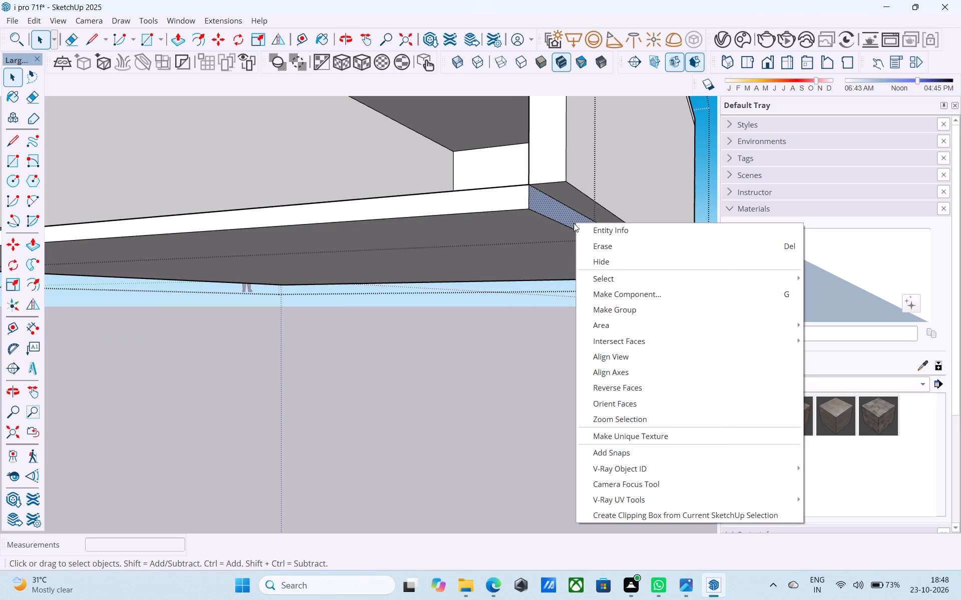
{"action": "left_click", "coordinate": [566, 216]}
{"action": "right_click", "coordinate": [566, 216]}
{"action": "left_click", "coordinate": [629, 387]}
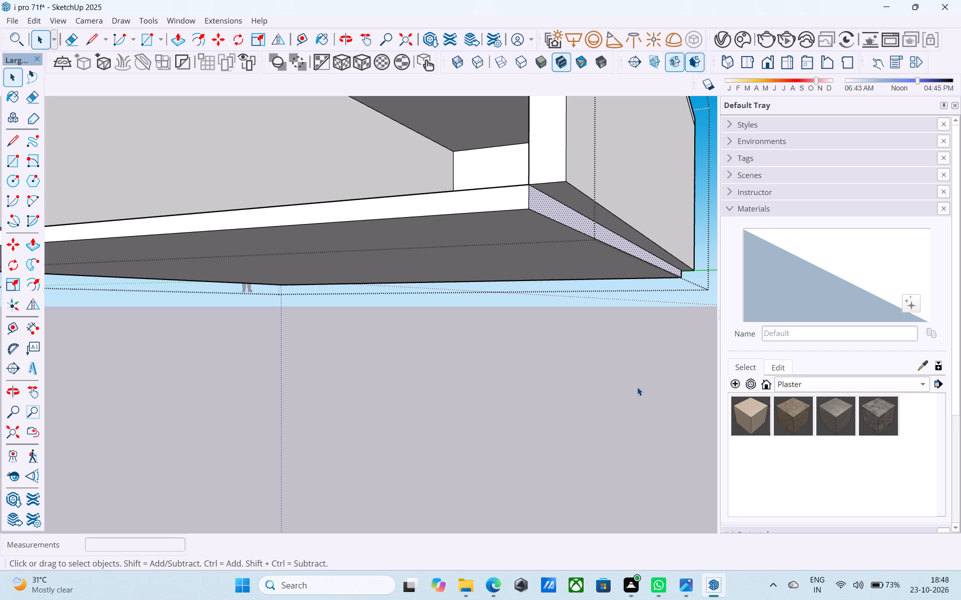
Reverse the base's side face below the outer wall of the closed half.
{"action": "scroll", "coordinate": [637, 387], "scroll_direction": "down", "scroll_amount": 1}
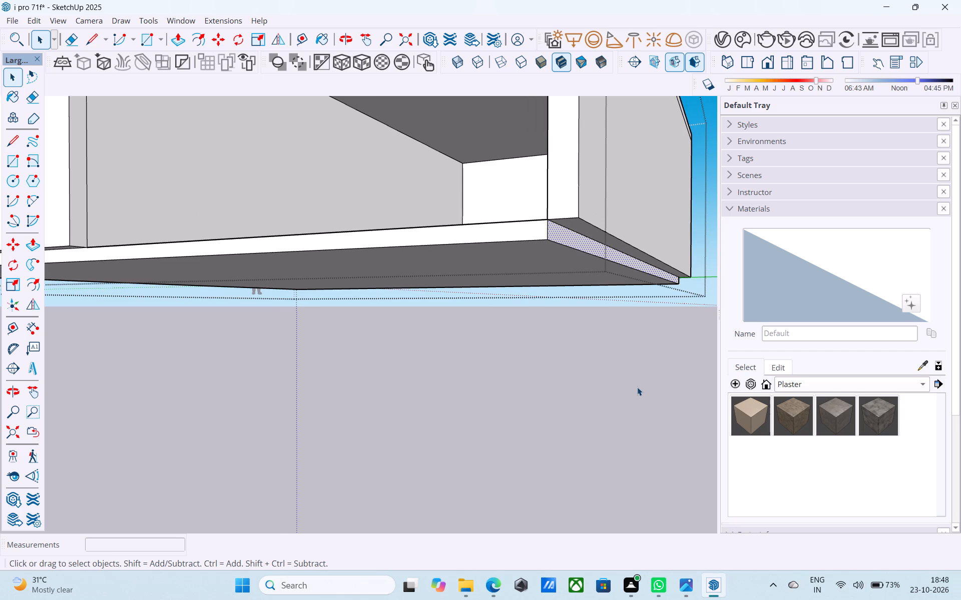
{"action": "scroll", "coordinate": [637, 387], "scroll_direction": "down", "scroll_amount": 6}
{"action": "middle_click", "coordinate": [637, 387]}
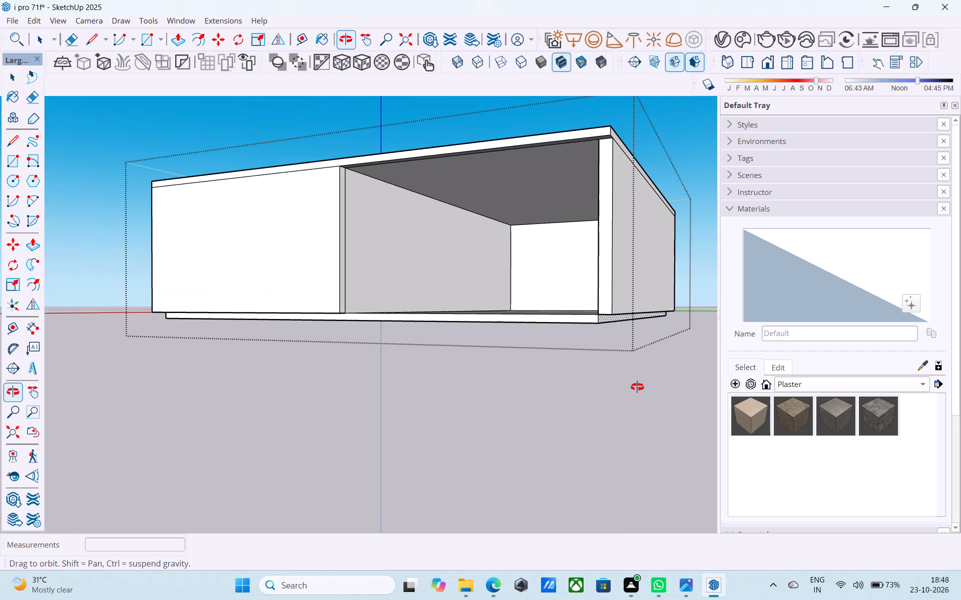
{"action": "scroll", "coordinate": [638, 387], "scroll_direction": "down", "scroll_amount": 4}
{"action": "middle_click_drag", "start_coordinate": [501, 375], "coordinate": [756, 386]}
{"action": "middle_click_drag", "start_coordinate": [549, 386], "coordinate": [663, 384]}
{"action": "scroll", "coordinate": [562, 360], "scroll_direction": "up", "scroll_amount": 10}
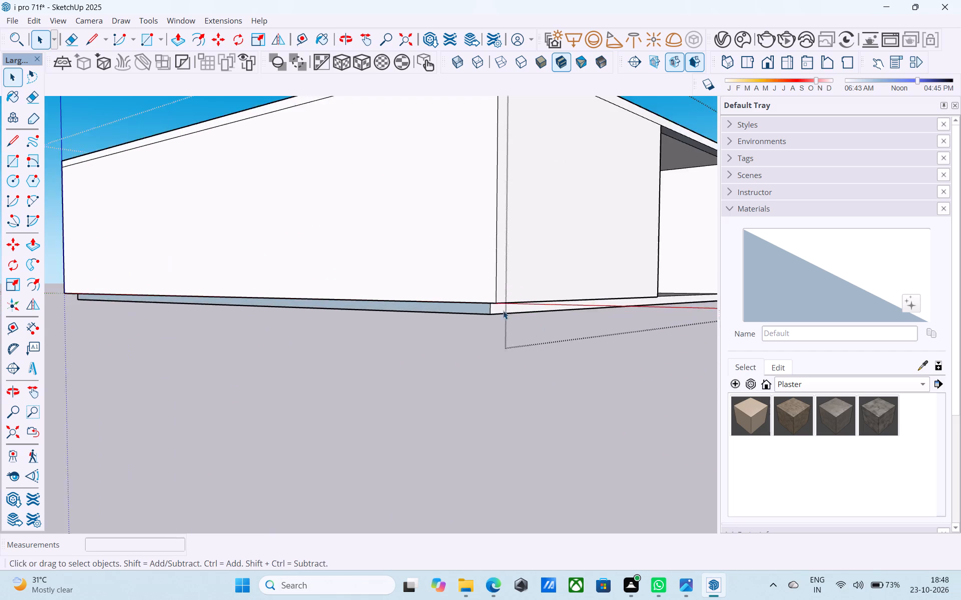
{"action": "scroll", "coordinate": [503, 310], "scroll_direction": "up", "scroll_amount": 3}
{"action": "left_click", "coordinate": [480, 307]}
{"action": "right_click", "coordinate": [480, 307]}
{"action": "left_click", "coordinate": [531, 177]}
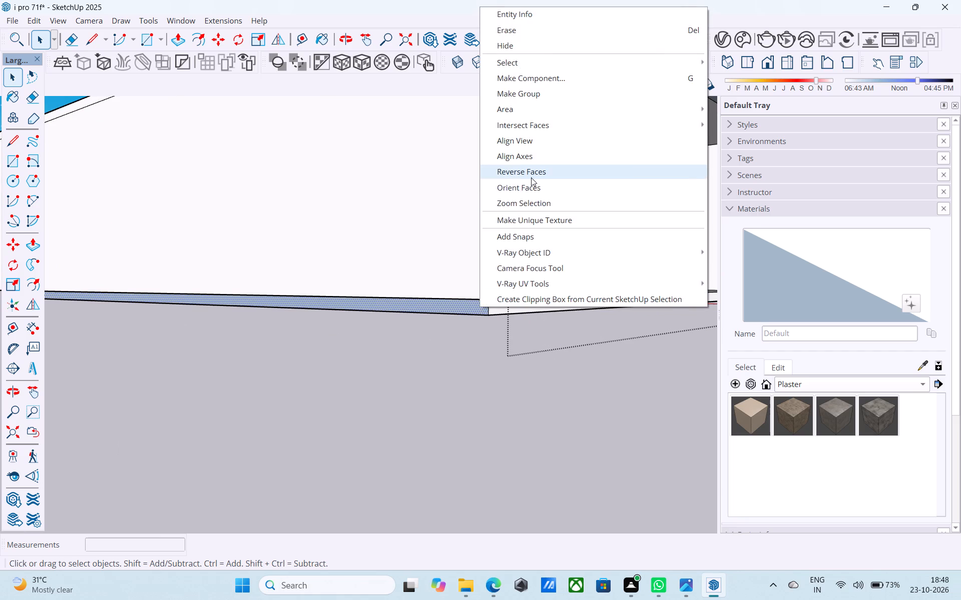
Reverse the base's long back face below the rear wall.
{"action": "scroll", "coordinate": [478, 364], "scroll_direction": "down", "scroll_amount": 3}
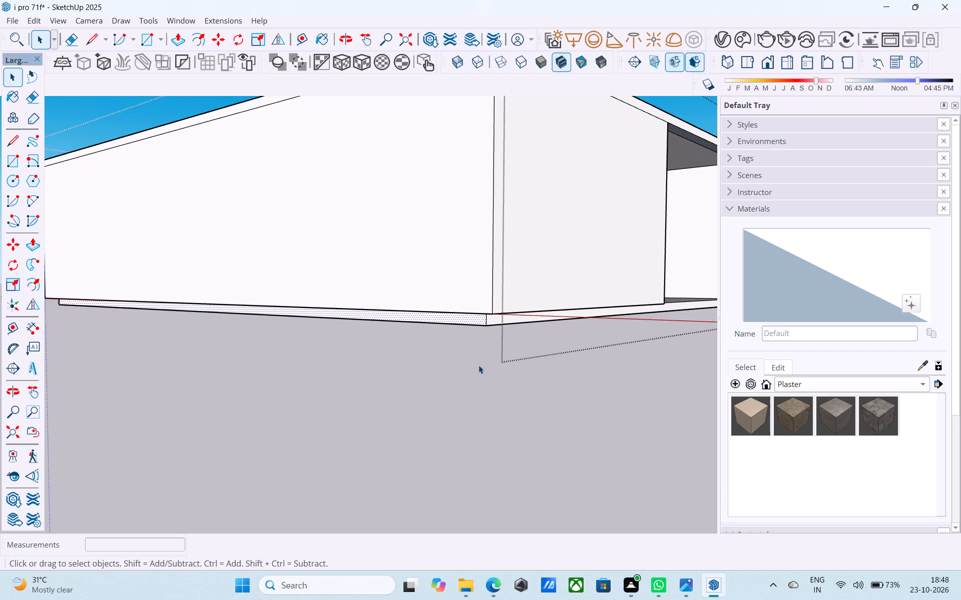
{"action": "scroll", "coordinate": [478, 365], "scroll_direction": "down", "scroll_amount": 7}
{"action": "middle_click_drag", "start_coordinate": [449, 356], "coordinate": [721, 333]}
{"action": "middle_click_drag", "start_coordinate": [386, 339], "coordinate": [565, 361]}
{"action": "scroll", "coordinate": [337, 354], "scroll_direction": "up", "scroll_amount": 15}
{"action": "middle_click", "coordinate": [336, 354]}
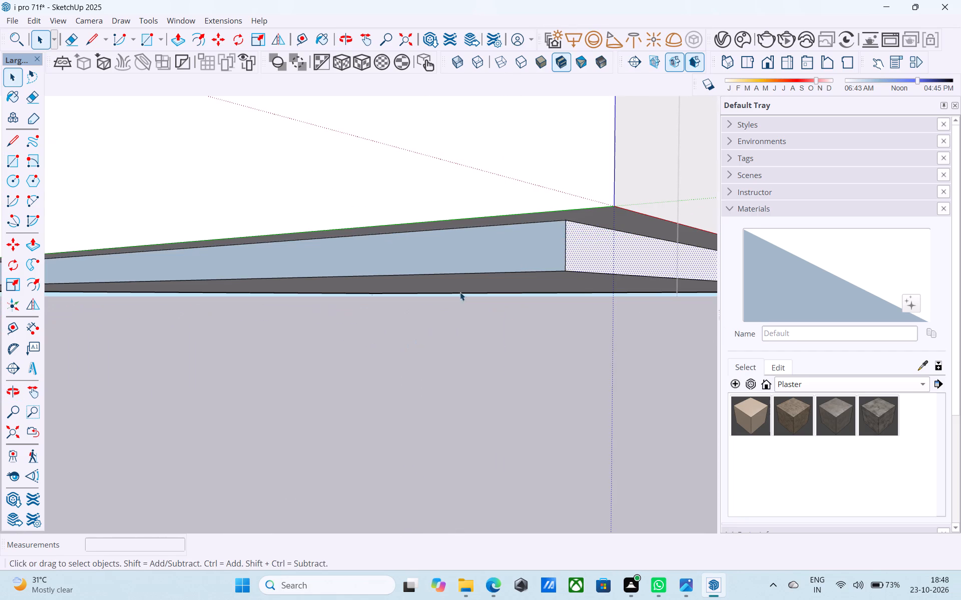
{"action": "left_click", "coordinate": [467, 275]}
{"action": "left_click", "coordinate": [477, 256]}
{"action": "right_click", "coordinate": [478, 256]}
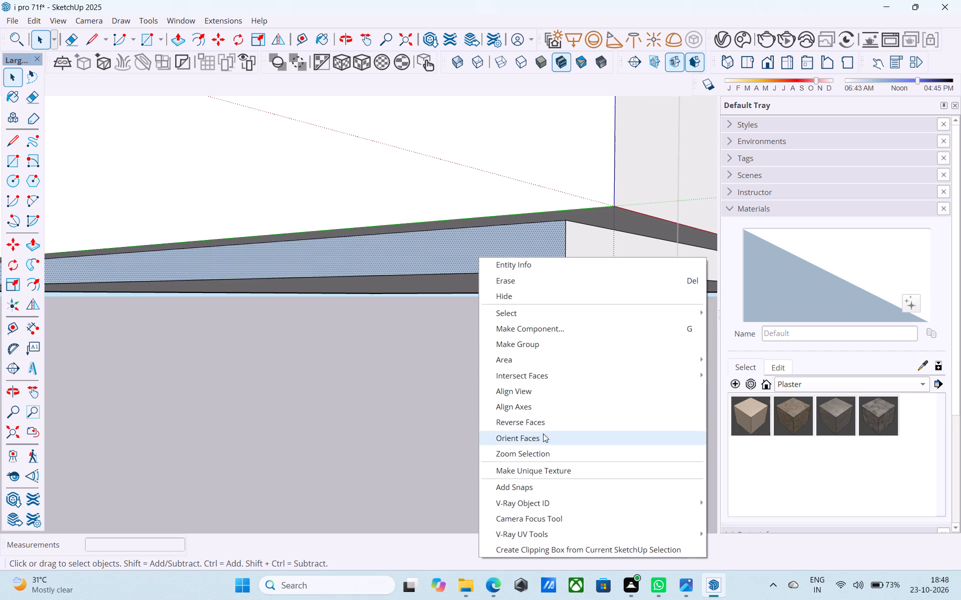
{"action": "left_click", "coordinate": [542, 424]}
Push/Pull the base's back face outward until it is flush with the rear wall's outer face.
{"action": "middle_click", "coordinate": [542, 423]}
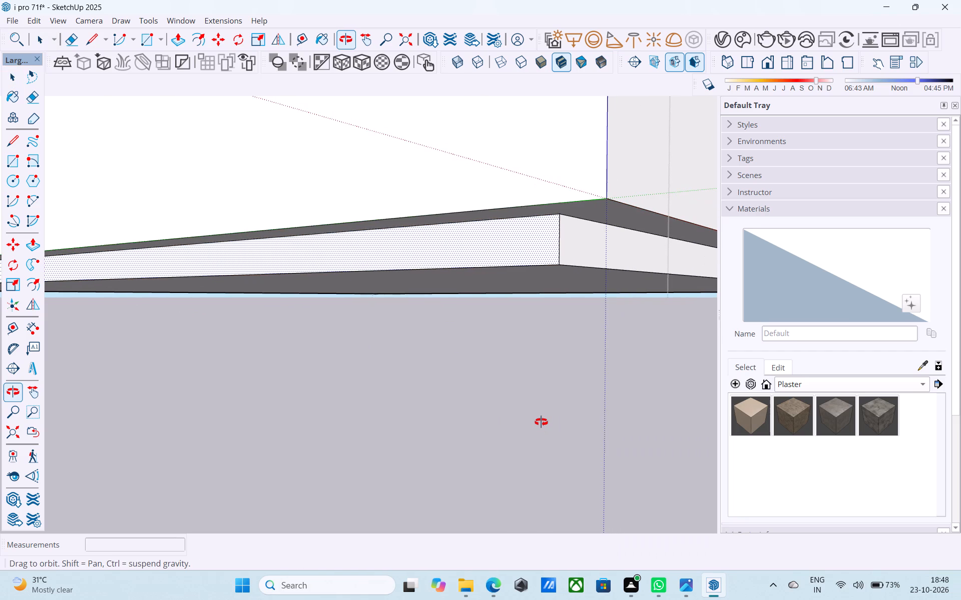
{"action": "scroll", "coordinate": [547, 480], "scroll_direction": "down", "scroll_amount": 5}
{"action": "middle_click_drag", "start_coordinate": [546, 481], "coordinate": [549, 410]}
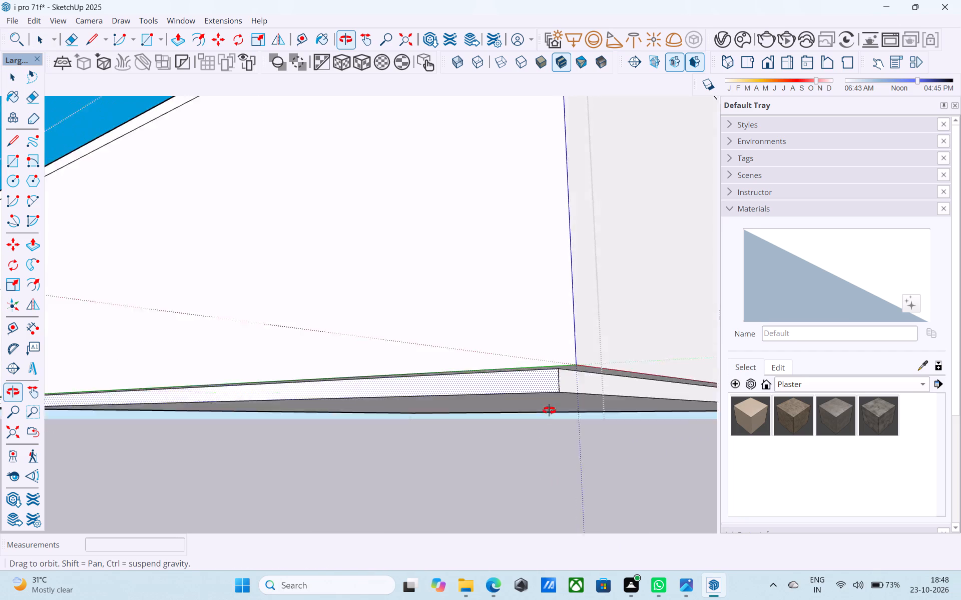
{"action": "middle_click_drag", "start_coordinate": [549, 410], "coordinate": [551, 373]}
{"action": "scroll", "coordinate": [537, 390], "scroll_direction": "up", "scroll_amount": 5}
{"action": "left_click", "coordinate": [539, 391]}
{"action": "key", "text": "p"}
{"action": "left_click", "coordinate": [539, 391]}
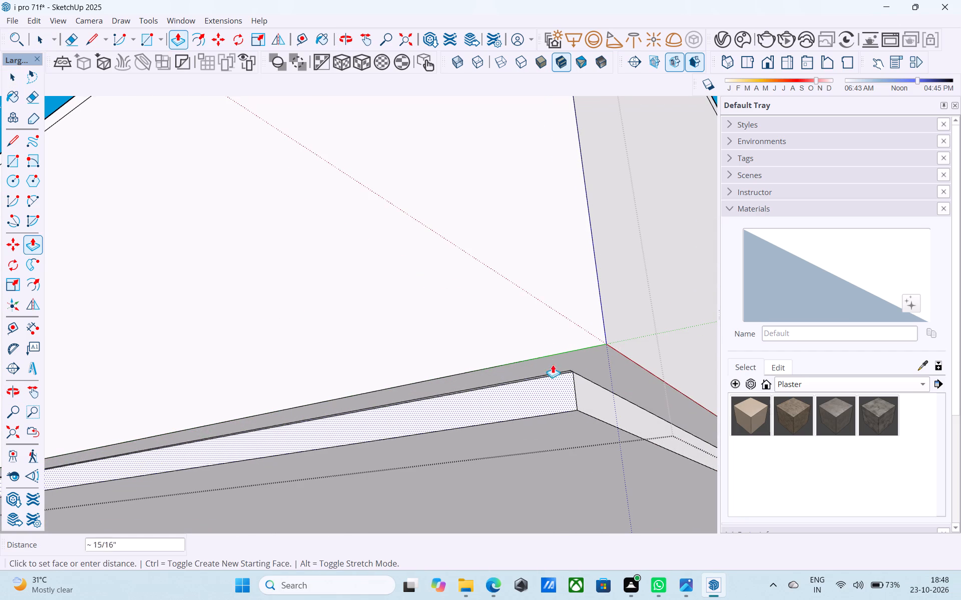
{"action": "left_click", "coordinate": [547, 346]}
Push/Pull the base's closed-half side face outward 9" to line up with the wall's outer face.
{"action": "scroll", "coordinate": [534, 404], "scroll_direction": "down", "scroll_amount": 1}
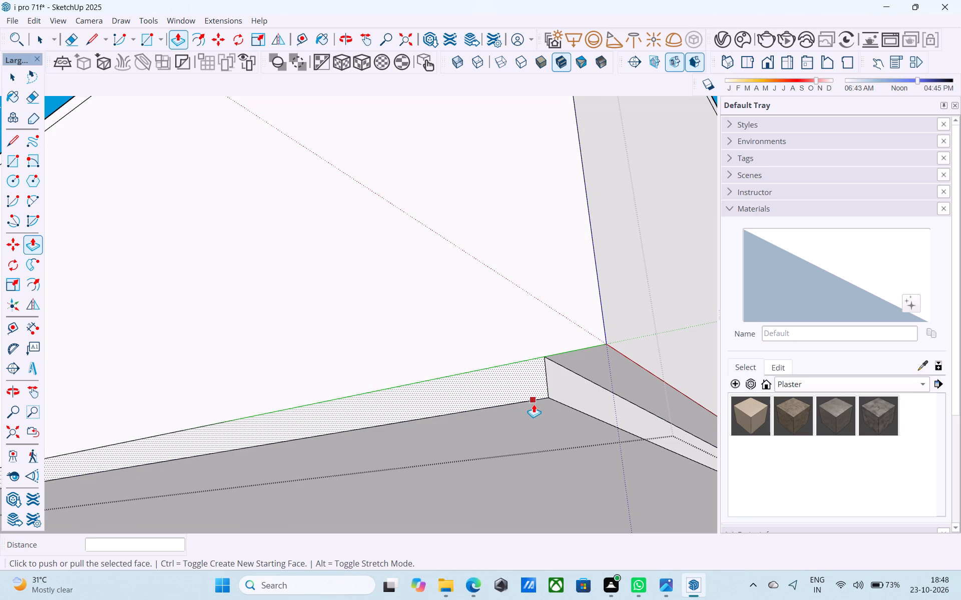
{"action": "scroll", "coordinate": [534, 405], "scroll_direction": "down", "scroll_amount": 3}
{"action": "middle_click_drag", "start_coordinate": [532, 406], "coordinate": [446, 408]}
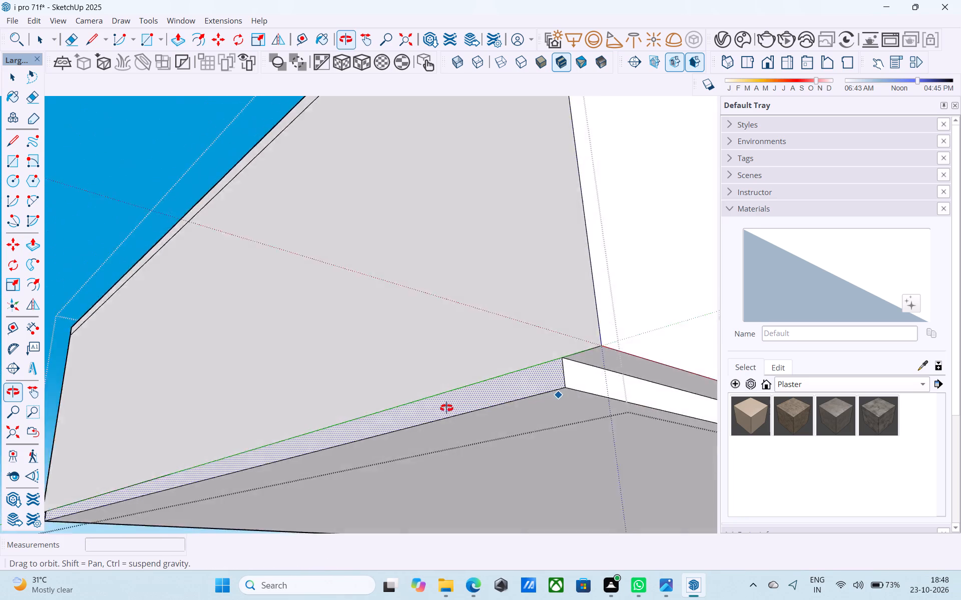
{"action": "middle_click_drag", "start_coordinate": [446, 408], "coordinate": [386, 429]}
{"action": "scroll", "coordinate": [381, 416], "scroll_direction": "down", "scroll_amount": 5}
{"action": "middle_click_drag", "start_coordinate": [459, 431], "coordinate": [454, 438]}
{"action": "scroll", "coordinate": [534, 422], "scroll_direction": "up", "scroll_amount": 3}
{"action": "key", "text": "space"}
{"action": "left_click", "coordinate": [536, 407]}
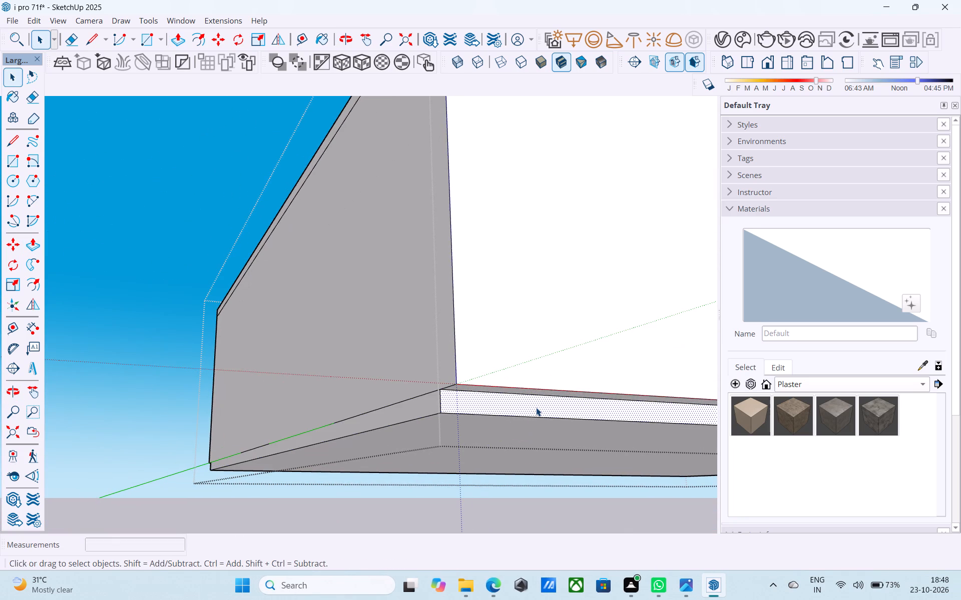
{"action": "key", "text": "p"}
{"action": "left_click", "coordinate": [536, 407]}
{"action": "left_click", "coordinate": [564, 334]}
Push/Pull the base's open-half side face outward 9" to line up with the wall's outer face.
{"action": "scroll", "coordinate": [526, 392], "scroll_direction": "down", "scroll_amount": 11}
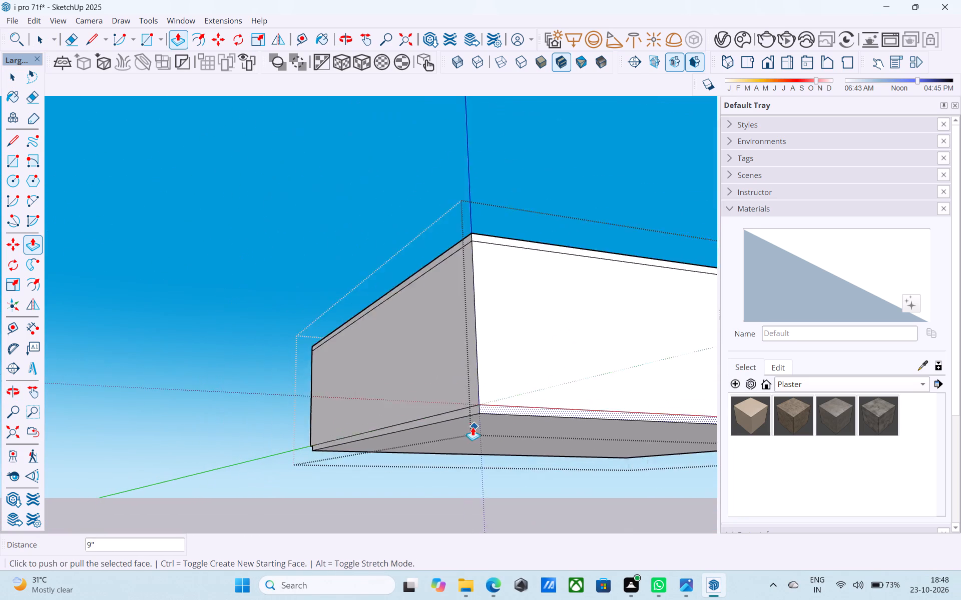
{"action": "middle_click_drag", "start_coordinate": [472, 427], "coordinate": [665, 447]}
{"action": "middle_click_drag", "start_coordinate": [431, 415], "coordinate": [665, 417]}
{"action": "middle_click_drag", "start_coordinate": [374, 416], "coordinate": [614, 410]}
{"action": "scroll", "coordinate": [379, 441], "scroll_direction": "up", "scroll_amount": 9}
{"action": "middle_click_drag", "start_coordinate": [487, 456], "coordinate": [430, 439]}
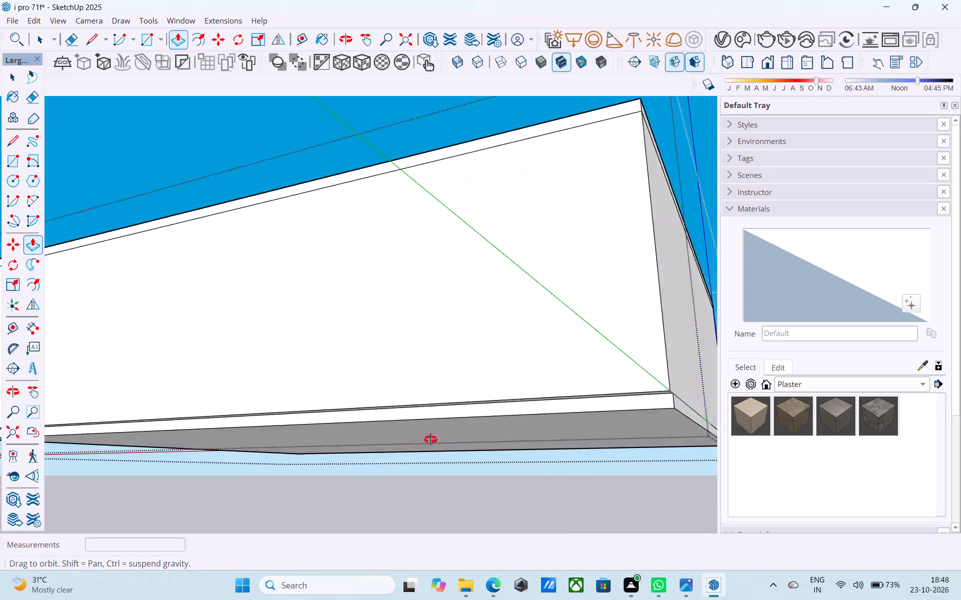
{"action": "middle_click_drag", "start_coordinate": [430, 439], "coordinate": [408, 434]}
{"action": "key", "text": "space"}
{"action": "left_click", "coordinate": [441, 358]}
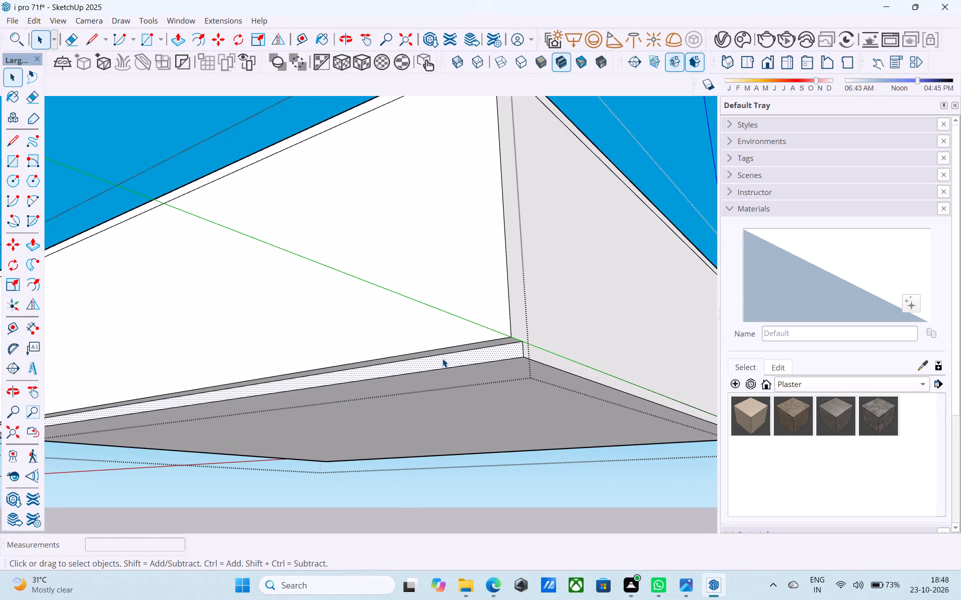
{"action": "key", "text": "p"}
{"action": "left_click", "coordinate": [443, 358]}
{"action": "left_click", "coordinate": [452, 310]}
Reverse the narrow strip face on the roof slab's underside above the open front.
{"action": "scroll", "coordinate": [482, 352], "scroll_direction": "down", "scroll_amount": 10}
{"action": "middle_click_drag", "start_coordinate": [454, 351], "coordinate": [641, 425]}
{"action": "middle_click_drag", "start_coordinate": [352, 414], "coordinate": [514, 414]}
{"action": "middle_click_drag", "start_coordinate": [470, 404], "coordinate": [529, 321]}
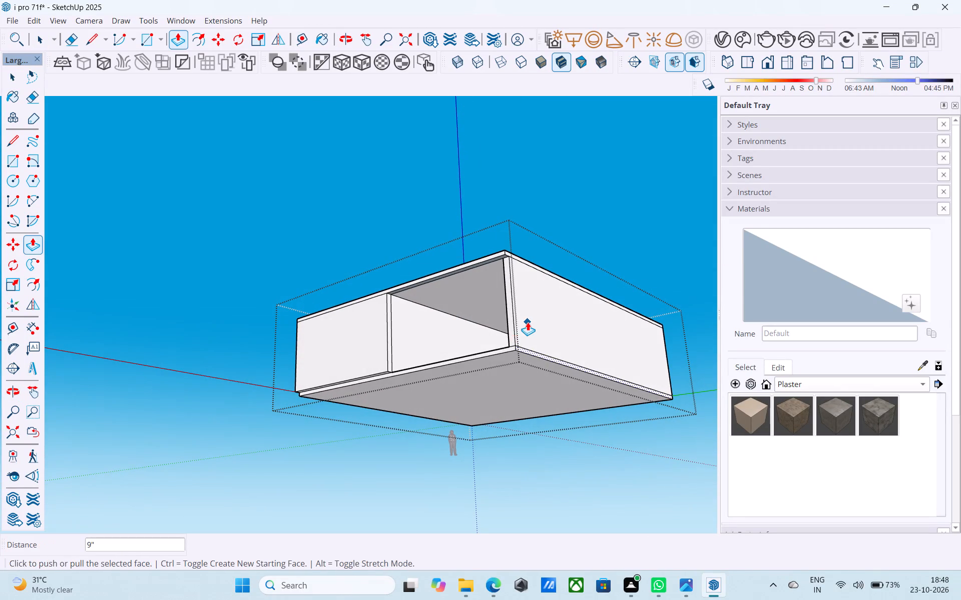
{"action": "scroll", "coordinate": [468, 206], "scroll_direction": "up", "scroll_amount": 15}
{"action": "middle_click_drag", "start_coordinate": [495, 289], "coordinate": [486, 284]}
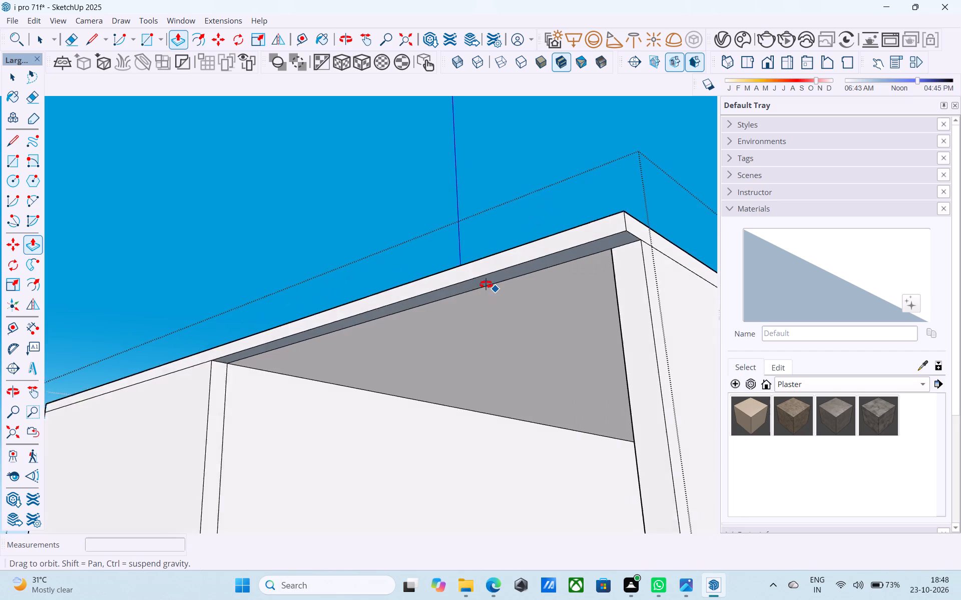
{"action": "middle_click_drag", "start_coordinate": [486, 284], "coordinate": [374, 237]}
{"action": "scroll", "coordinate": [337, 231], "scroll_direction": "down", "scroll_amount": 3}
{"action": "middle_click_drag", "start_coordinate": [414, 236], "coordinate": [510, 242]}
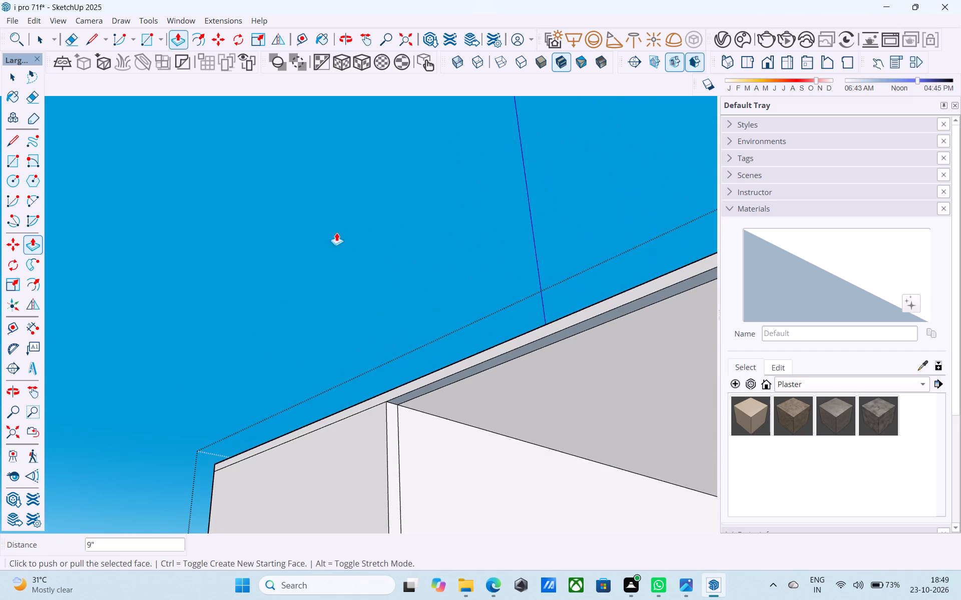
{"action": "scroll", "coordinate": [313, 224], "scroll_direction": "down", "scroll_amount": 4}
{"action": "scroll", "coordinate": [552, 281], "scroll_direction": "up", "scroll_amount": 8}
{"action": "key", "text": "space"}
{"action": "left_click", "coordinate": [559, 290]}
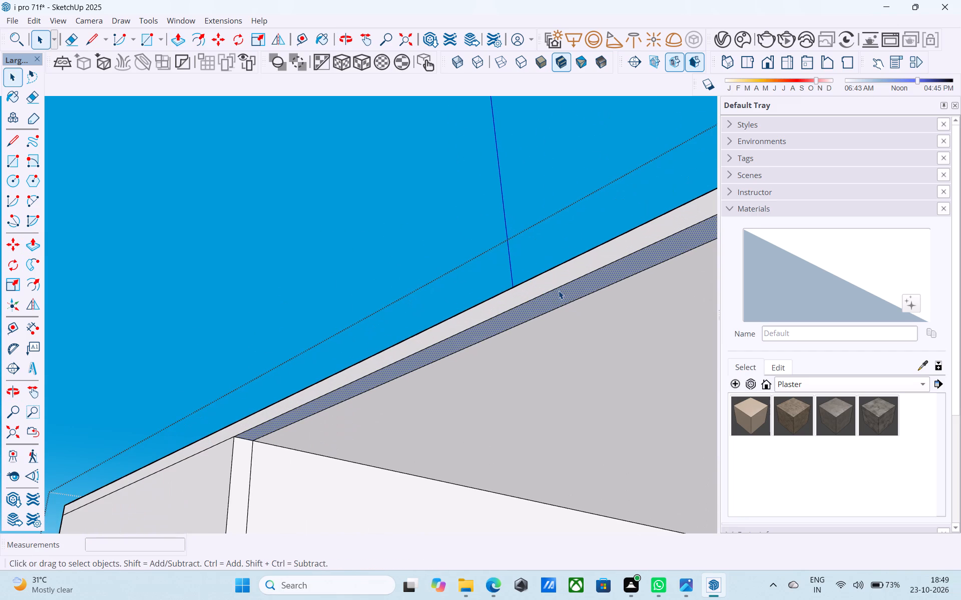
{"action": "right_click", "coordinate": [558, 292]}
{"action": "left_click", "coordinate": [597, 453]}
Push/Pull the base's front face outward until it is flush with the closed front wall's outer face.
{"action": "scroll", "coordinate": [513, 380], "scroll_direction": "down", "scroll_amount": 5}
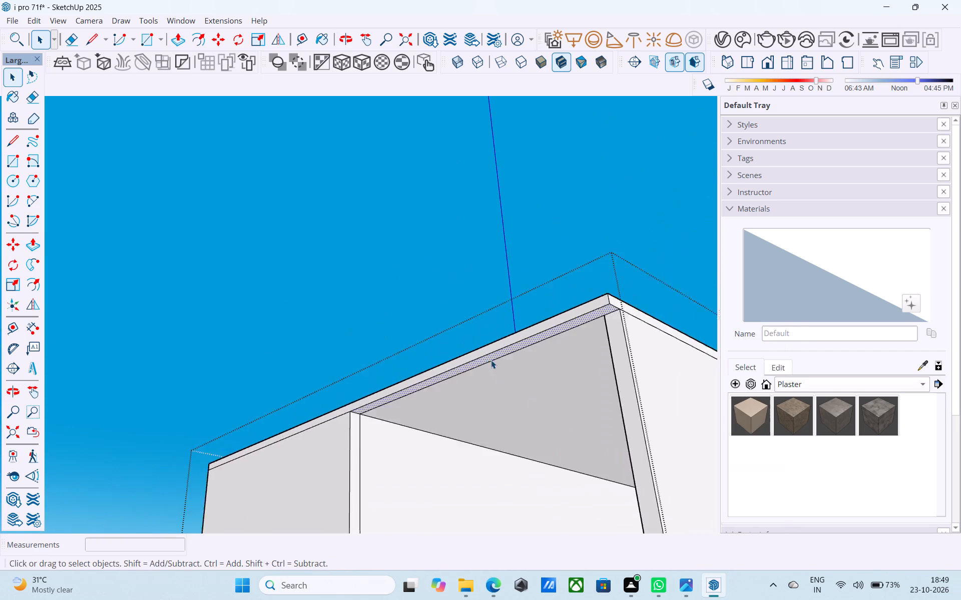
{"action": "scroll", "coordinate": [491, 360], "scroll_direction": "down", "scroll_amount": 8}
{"action": "middle_click_drag", "start_coordinate": [467, 329], "coordinate": [589, 502]}
{"action": "scroll", "coordinate": [455, 368], "scroll_direction": "down", "scroll_amount": 2}
{"action": "middle_click_drag", "start_coordinate": [455, 370], "coordinate": [578, 383]}
{"action": "scroll", "coordinate": [373, 388], "scroll_direction": "up", "scroll_amount": 6}
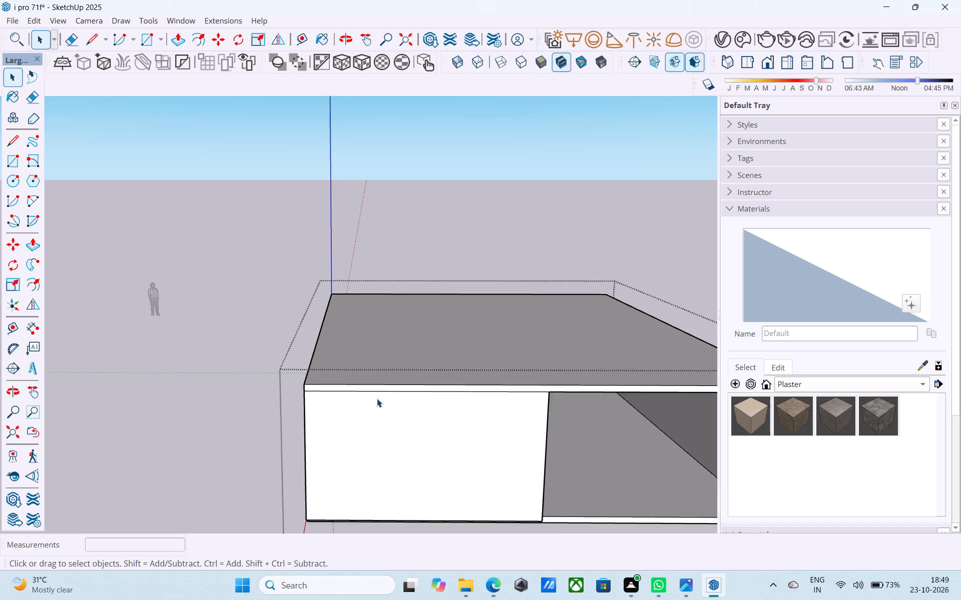
{"action": "scroll", "coordinate": [438, 317], "scroll_direction": "down", "scroll_amount": 7}
{"action": "middle_click_drag", "start_coordinate": [441, 400], "coordinate": [367, 450]}
{"action": "scroll", "coordinate": [362, 451], "scroll_direction": "up", "scroll_amount": 17}
{"action": "middle_click_drag", "start_coordinate": [354, 473], "coordinate": [376, 405]}
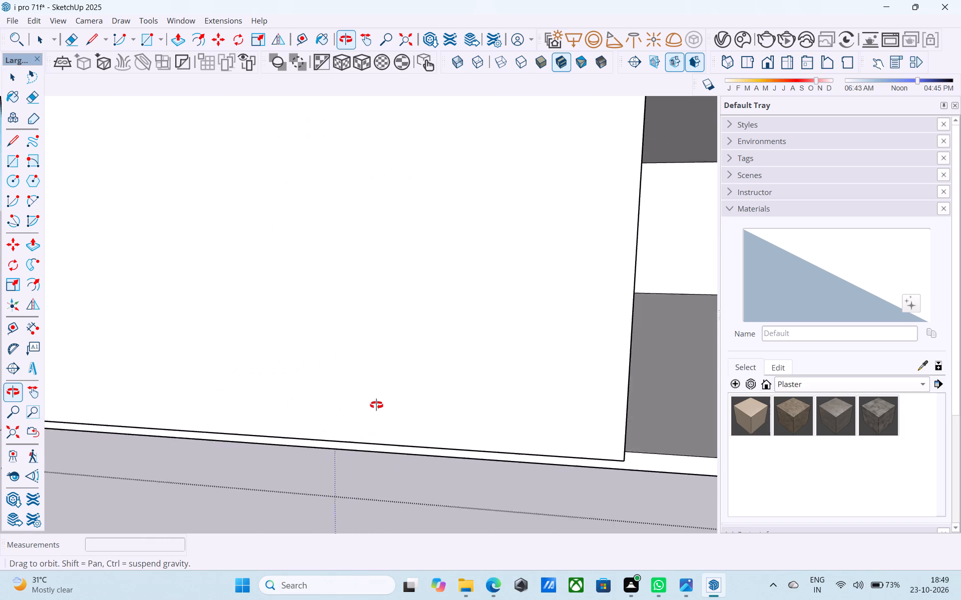
{"action": "middle_click_drag", "start_coordinate": [376, 405], "coordinate": [438, 303]}
{"action": "middle_click_drag", "start_coordinate": [415, 362], "coordinate": [423, 335]}
{"action": "left_click", "coordinate": [387, 394]}
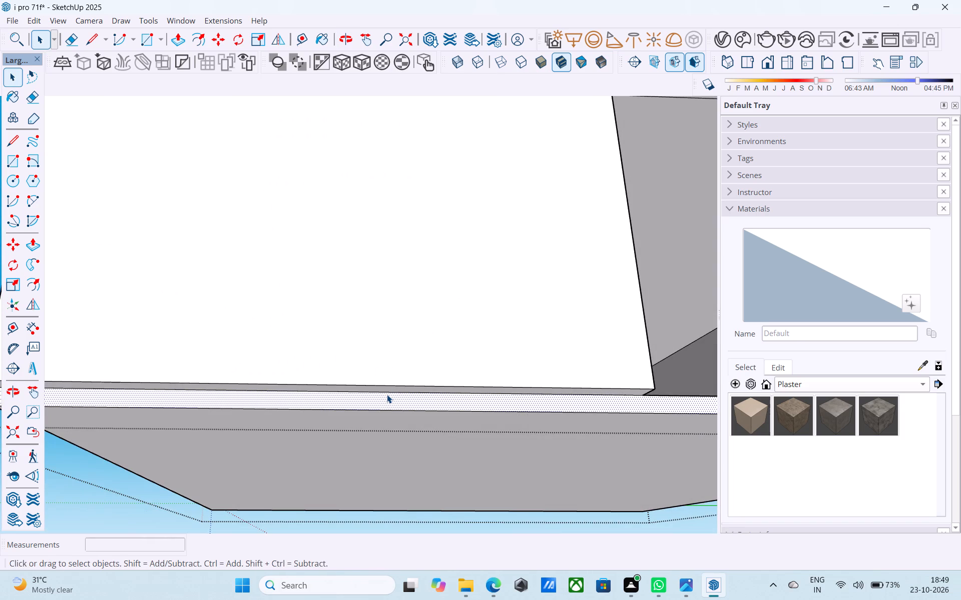
{"action": "key", "text": "p"}
{"action": "left_click", "coordinate": [387, 394]}
{"action": "left_click", "coordinate": [402, 320]}
Save the model.
{"action": "scroll", "coordinate": [410, 318], "scroll_direction": "down", "scroll_amount": 6}
{"action": "middle_click_drag", "start_coordinate": [411, 323], "coordinate": [413, 421]}
{"action": "key", "text": "space"}
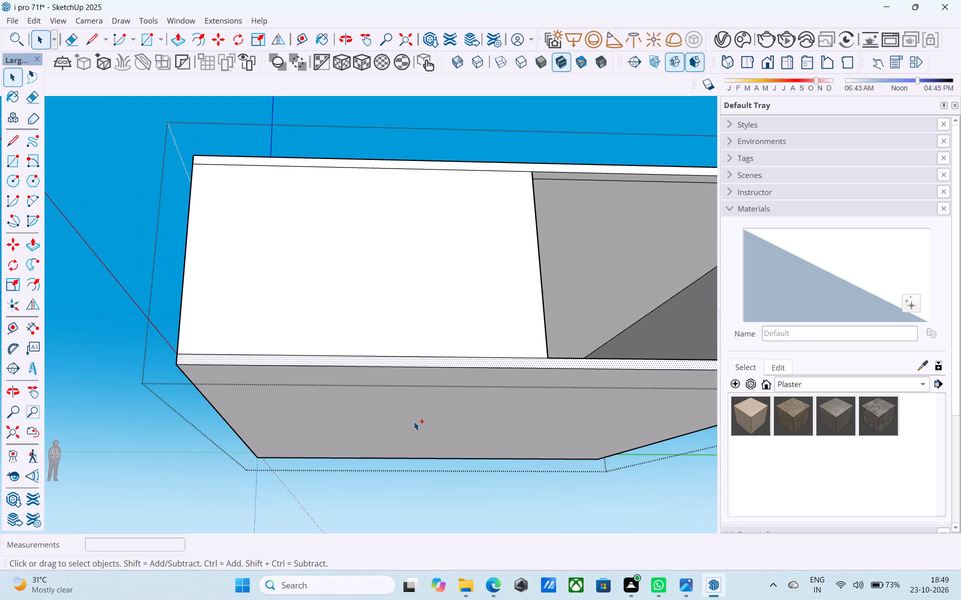
{"action": "key", "text": "ctrl+s"}
Close the building group to end its editing.
{"action": "scroll", "coordinate": [408, 383], "scroll_direction": "down", "scroll_amount": 7}
{"action": "key", "text": "space"}
{"action": "middle_click_drag", "start_coordinate": [407, 383], "coordinate": [401, 443]}
{"action": "left_click", "coordinate": [453, 254]}
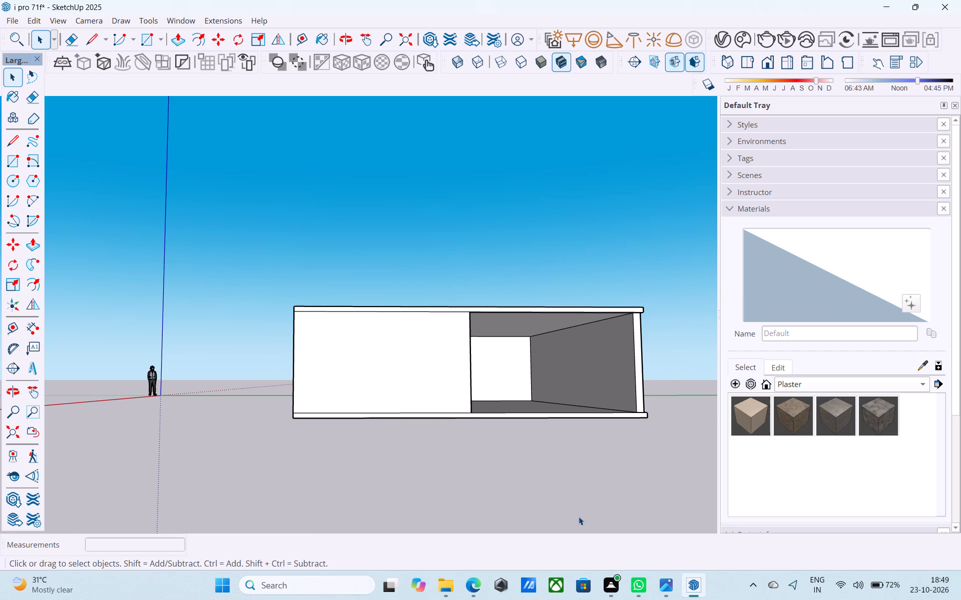
Examine the completed building shell from the front and from above.
{"action": "scroll", "coordinate": [584, 515], "scroll_direction": "down", "scroll_amount": 6}
{"action": "middle_click_drag", "start_coordinate": [577, 515], "coordinate": [538, 537]}
{"action": "scroll", "coordinate": [537, 537], "scroll_direction": "down", "scroll_amount": 1}
{"action": "middle_click_drag", "start_coordinate": [540, 478], "coordinate": [537, 458]}
{"action": "scroll", "coordinate": [540, 478], "scroll_direction": "up", "scroll_amount": 1}
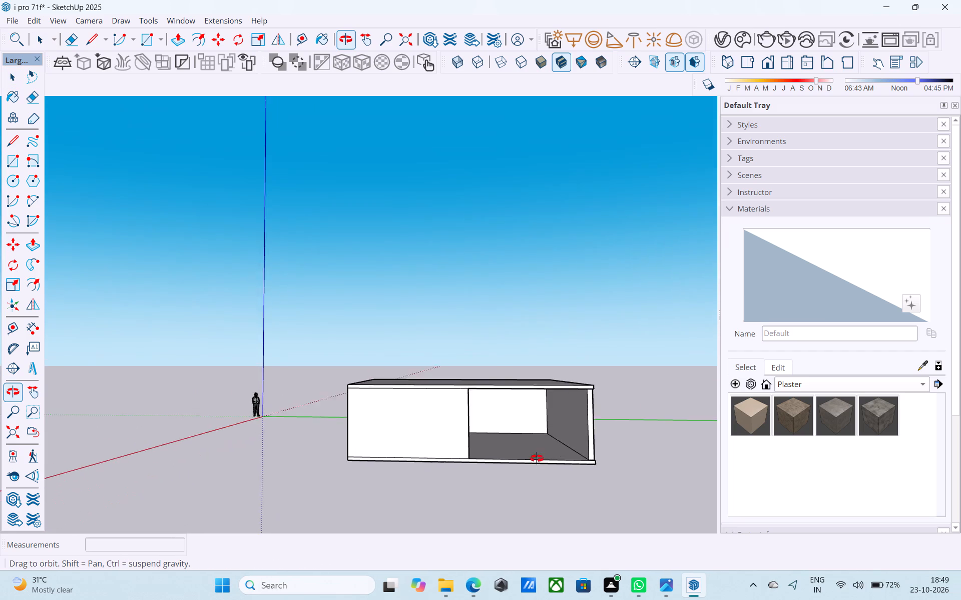
{"action": "middle_click_drag", "start_coordinate": [537, 458], "coordinate": [520, 447]}
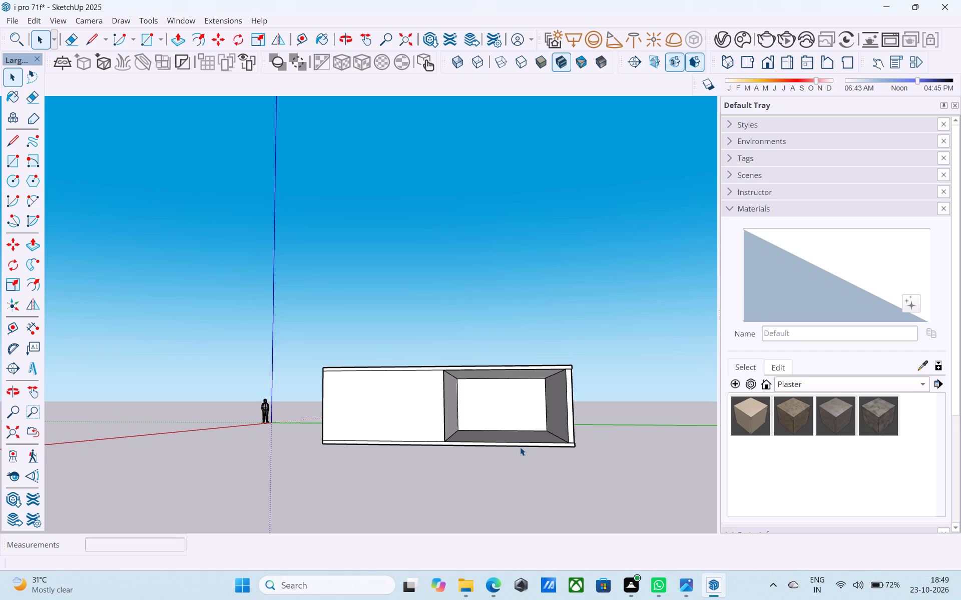
{"action": "scroll", "coordinate": [506, 411], "scroll_direction": "down", "scroll_amount": 1}
{"action": "middle_click_drag", "start_coordinate": [503, 411], "coordinate": [505, 445]}
{"action": "scroll", "coordinate": [494, 393], "scroll_direction": "down", "scroll_amount": 4}
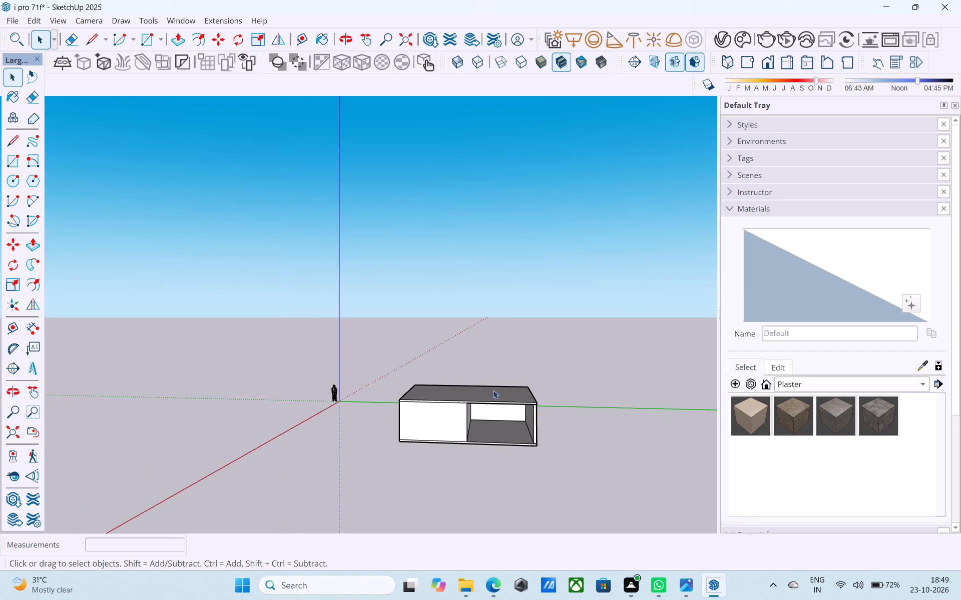
{"action": "middle_click_drag", "start_coordinate": [493, 390], "coordinate": [486, 419]}
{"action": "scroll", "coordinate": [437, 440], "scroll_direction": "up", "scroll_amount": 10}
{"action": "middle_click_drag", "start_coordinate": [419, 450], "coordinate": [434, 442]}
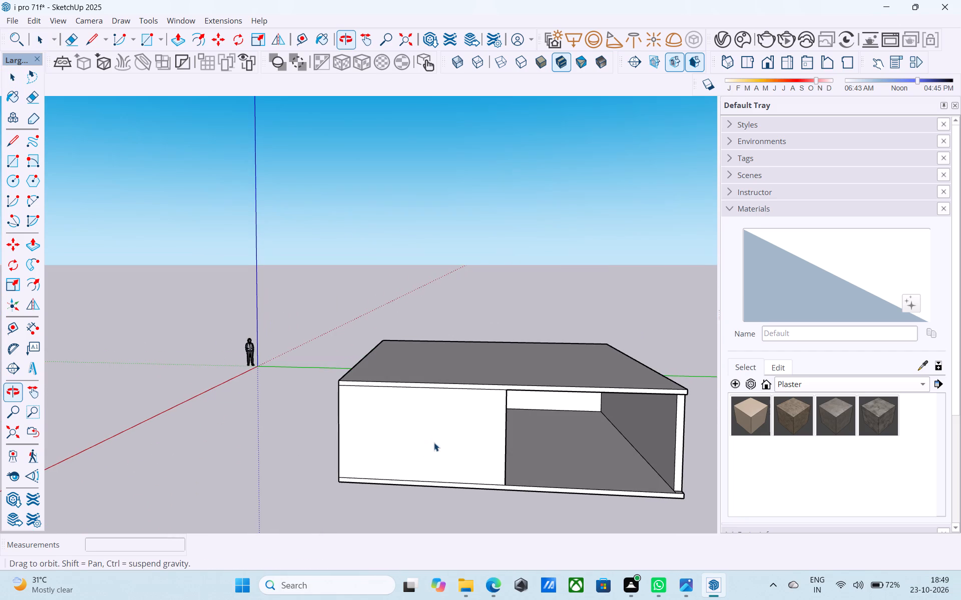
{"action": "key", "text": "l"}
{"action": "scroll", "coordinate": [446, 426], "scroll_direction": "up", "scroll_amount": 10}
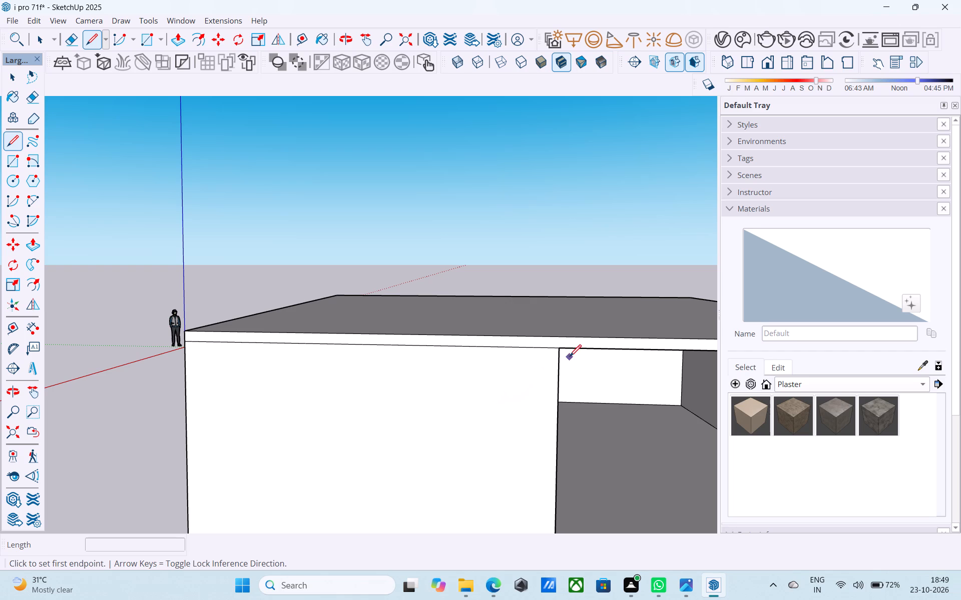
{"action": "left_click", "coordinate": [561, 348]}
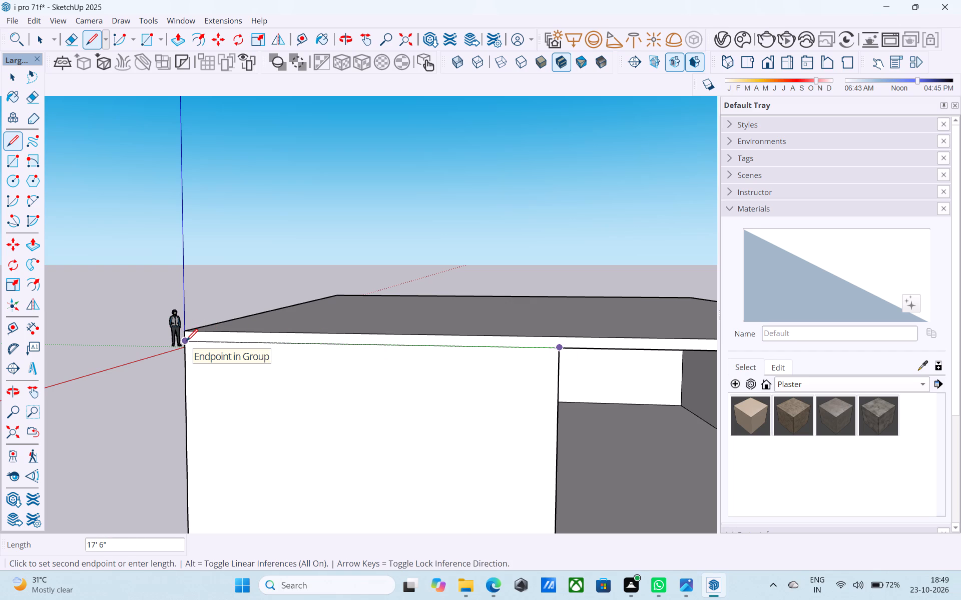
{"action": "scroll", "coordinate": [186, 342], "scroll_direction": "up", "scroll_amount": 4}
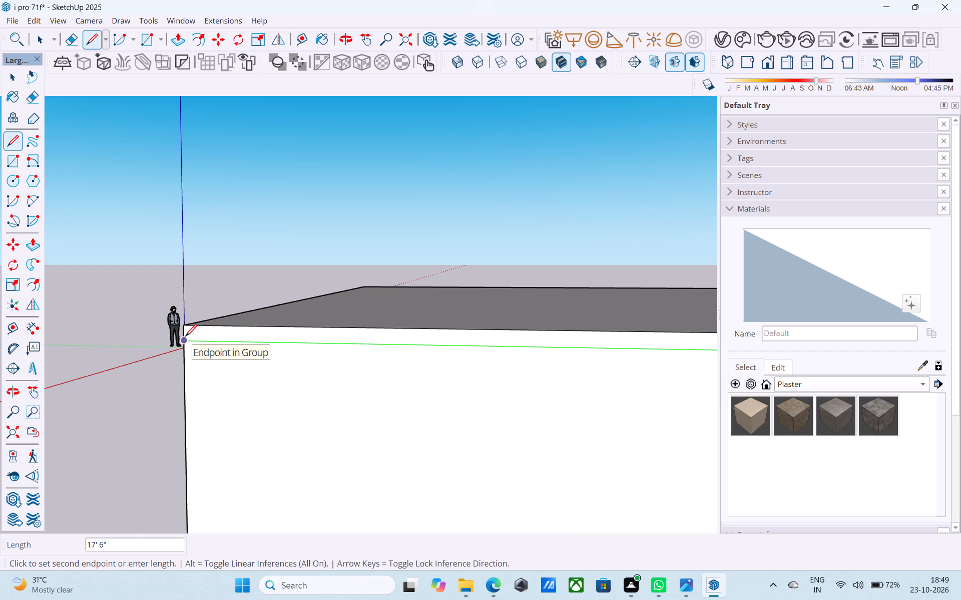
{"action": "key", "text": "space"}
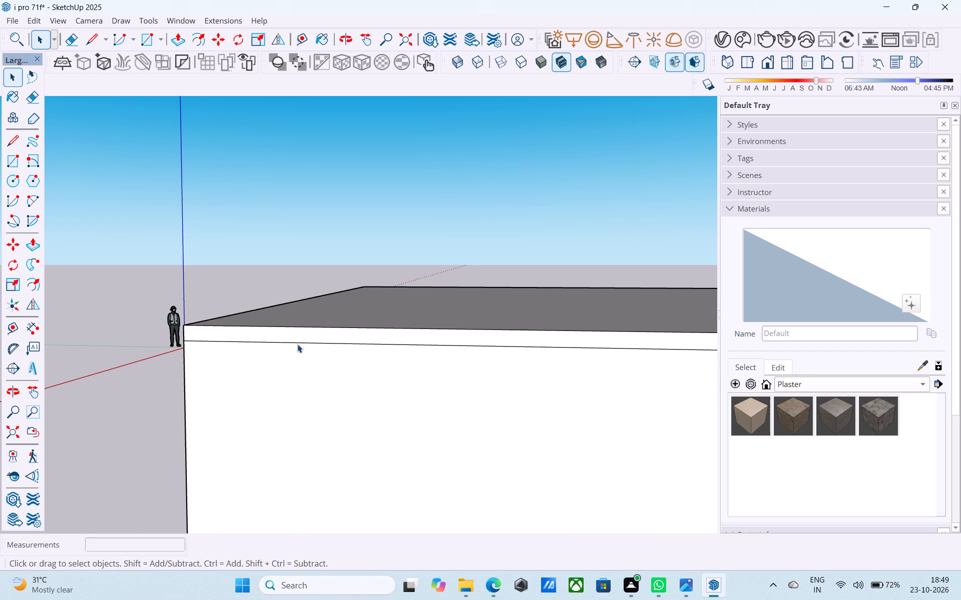
Examine the building shell from above, from the front and from both sides of the open bay.
{"action": "scroll", "coordinate": [307, 346], "scroll_direction": "down", "scroll_amount": 5}
{"action": "middle_click_drag", "start_coordinate": [313, 354], "coordinate": [299, 355]}
{"action": "middle_click_drag", "start_coordinate": [315, 353], "coordinate": [306, 352]}
{"action": "scroll", "coordinate": [305, 322], "scroll_direction": "down", "scroll_amount": 5}
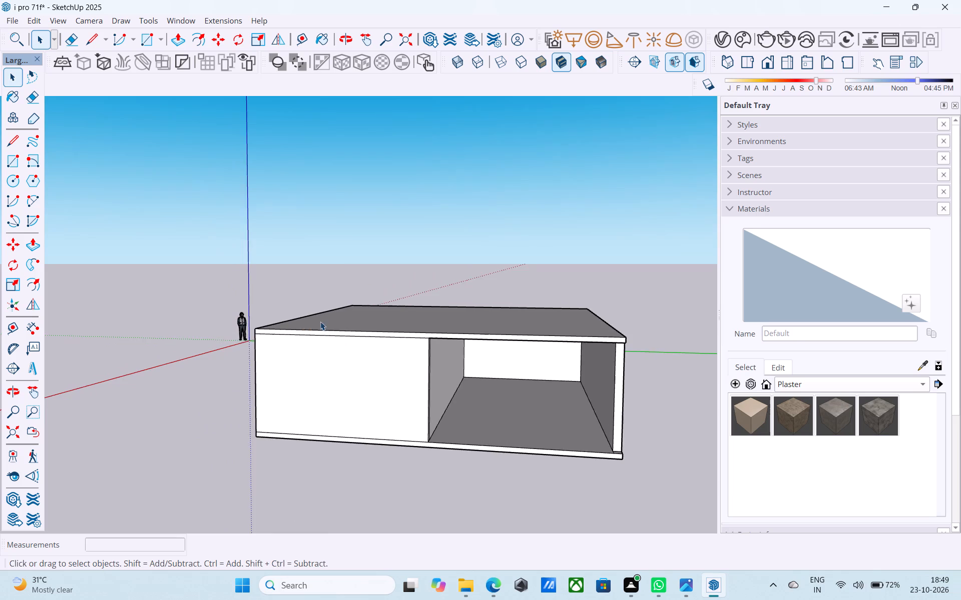
{"action": "scroll", "coordinate": [320, 321], "scroll_direction": "down", "scroll_amount": 5}
{"action": "middle_click_drag", "start_coordinate": [328, 327], "coordinate": [359, 379]}
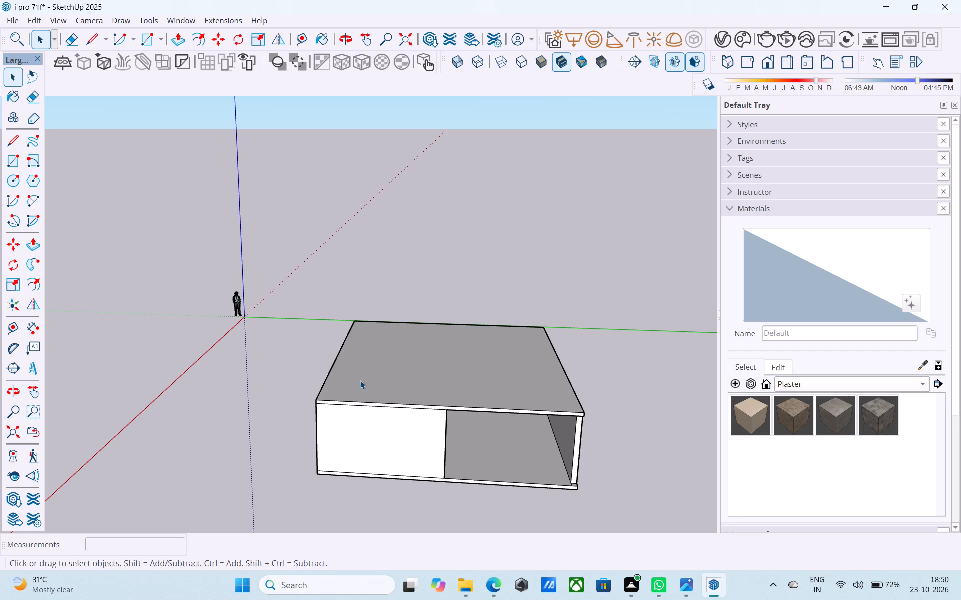
{"action": "middle_click_drag", "start_coordinate": [373, 392], "coordinate": [400, 333]}
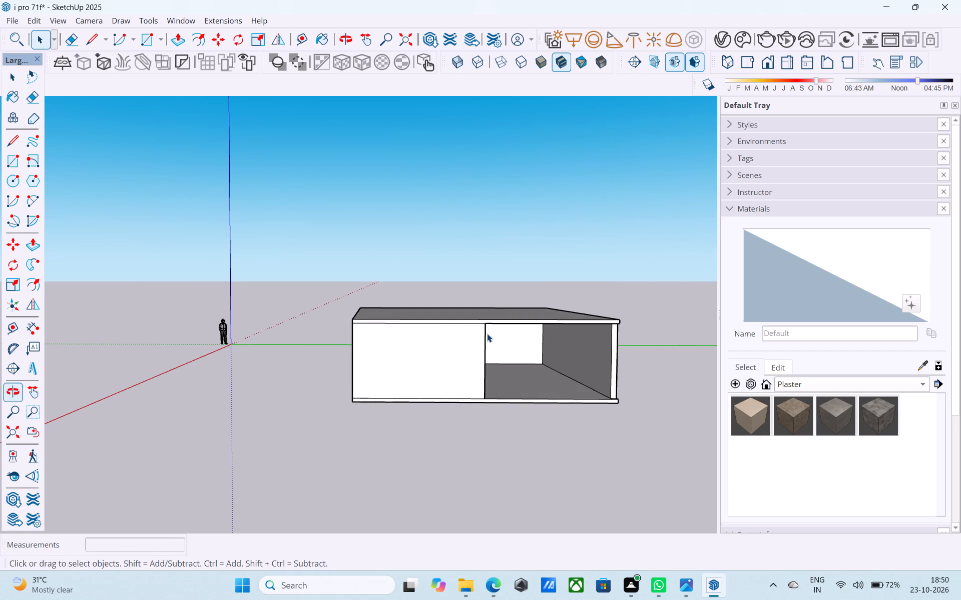
{"action": "middle_click", "coordinate": [488, 333]}
{"action": "middle_click_drag", "start_coordinate": [493, 336], "coordinate": [484, 327]}
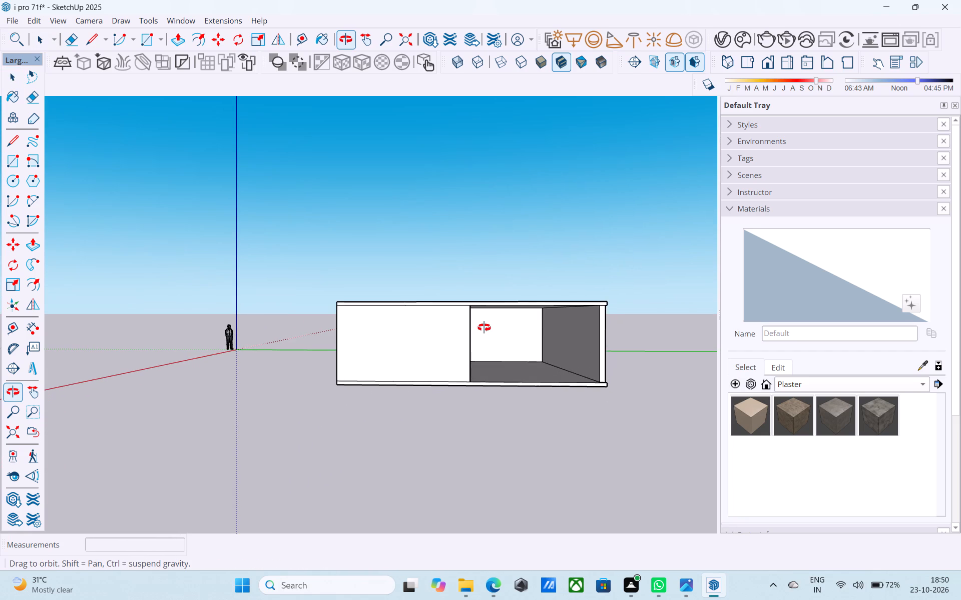
{"action": "middle_click_drag", "start_coordinate": [484, 327], "coordinate": [485, 327]}
{"action": "scroll", "coordinate": [486, 327], "scroll_direction": "down", "scroll_amount": 5}
{"action": "middle_click_drag", "start_coordinate": [486, 327], "coordinate": [322, 306]}
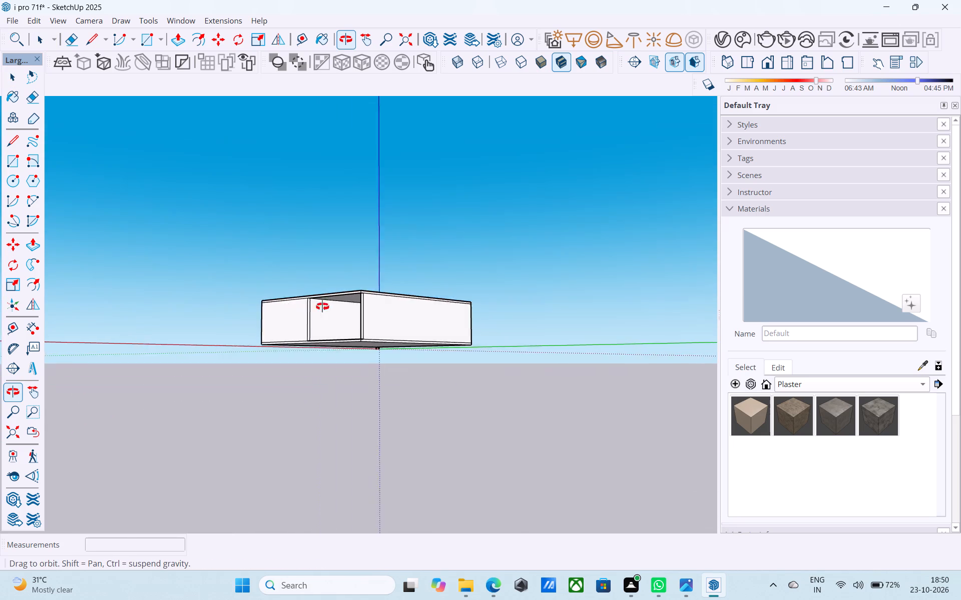
{"action": "middle_click_drag", "start_coordinate": [322, 306], "coordinate": [386, 309]}
{"action": "scroll", "coordinate": [387, 309], "scroll_direction": "up", "scroll_amount": 5}
{"action": "middle_click_drag", "start_coordinate": [379, 359], "coordinate": [414, 371]}
{"action": "scroll", "coordinate": [414, 373], "scroll_direction": "up", "scroll_amount": 9}
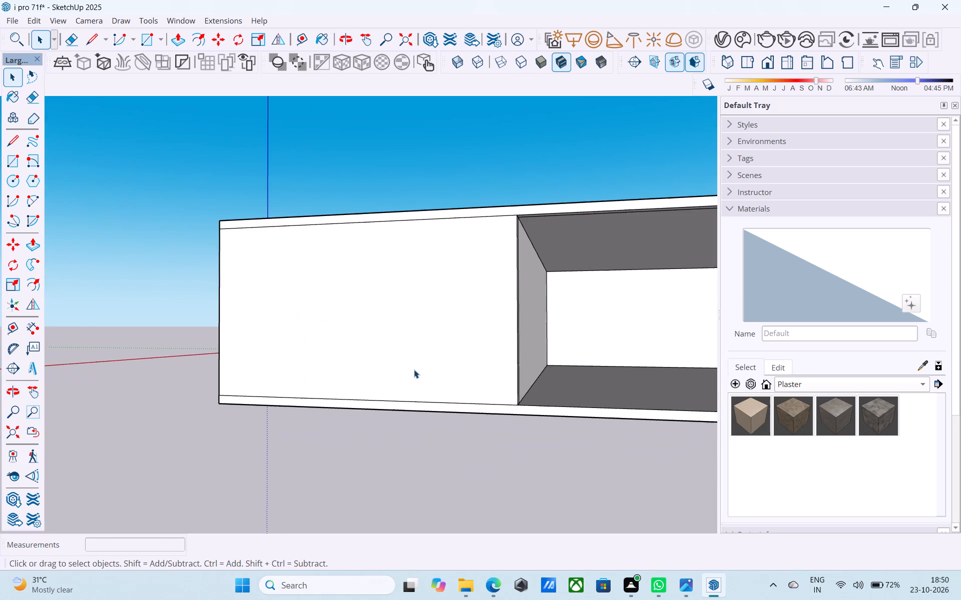
{"action": "middle_click_drag", "start_coordinate": [413, 359], "coordinate": [362, 414]}
{"action": "scroll", "coordinate": [360, 412], "scroll_direction": "down", "scroll_amount": 6}
{"action": "middle_click_drag", "start_coordinate": [381, 382], "coordinate": [372, 450]}
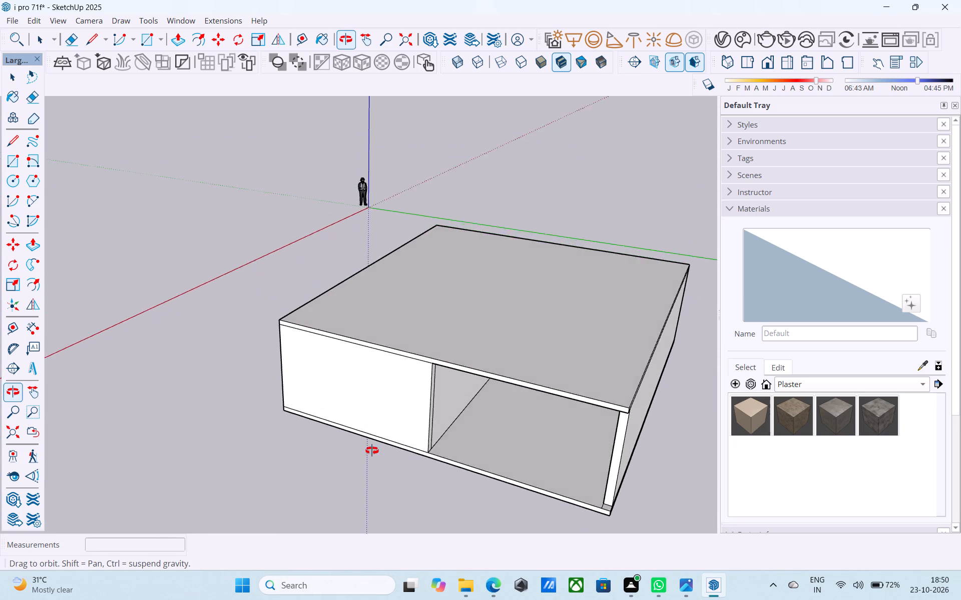
{"action": "middle_click_drag", "start_coordinate": [372, 450], "coordinate": [398, 423]}
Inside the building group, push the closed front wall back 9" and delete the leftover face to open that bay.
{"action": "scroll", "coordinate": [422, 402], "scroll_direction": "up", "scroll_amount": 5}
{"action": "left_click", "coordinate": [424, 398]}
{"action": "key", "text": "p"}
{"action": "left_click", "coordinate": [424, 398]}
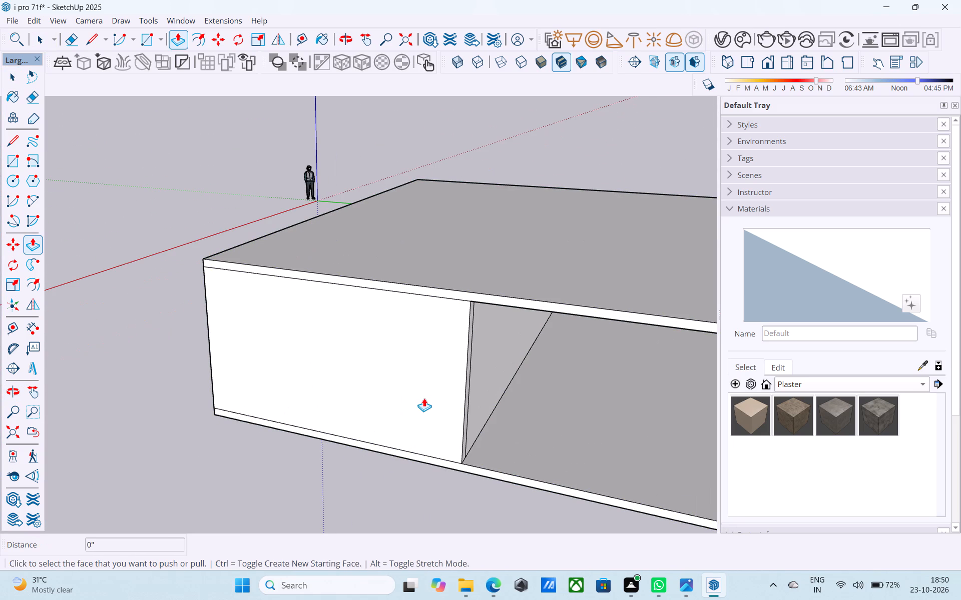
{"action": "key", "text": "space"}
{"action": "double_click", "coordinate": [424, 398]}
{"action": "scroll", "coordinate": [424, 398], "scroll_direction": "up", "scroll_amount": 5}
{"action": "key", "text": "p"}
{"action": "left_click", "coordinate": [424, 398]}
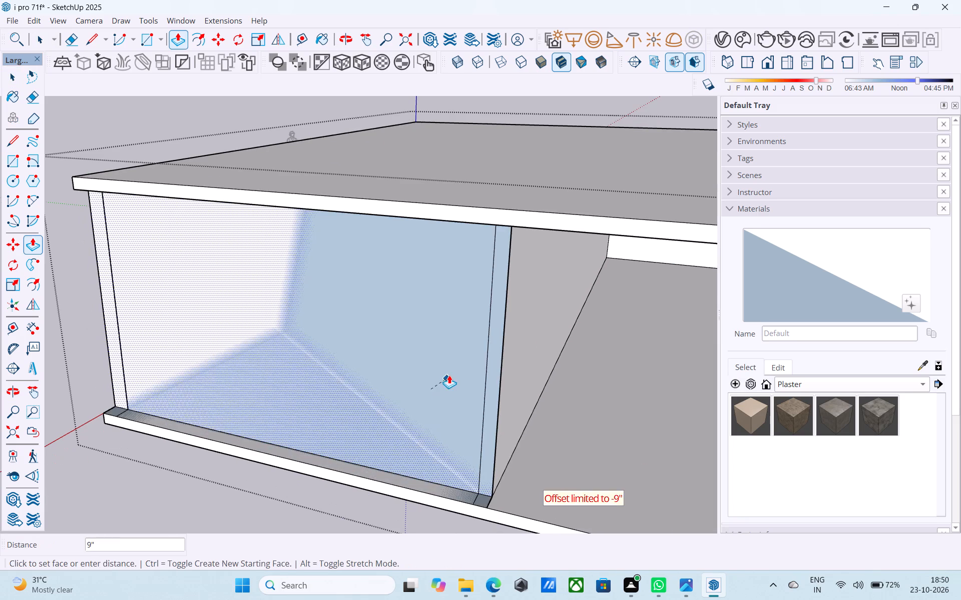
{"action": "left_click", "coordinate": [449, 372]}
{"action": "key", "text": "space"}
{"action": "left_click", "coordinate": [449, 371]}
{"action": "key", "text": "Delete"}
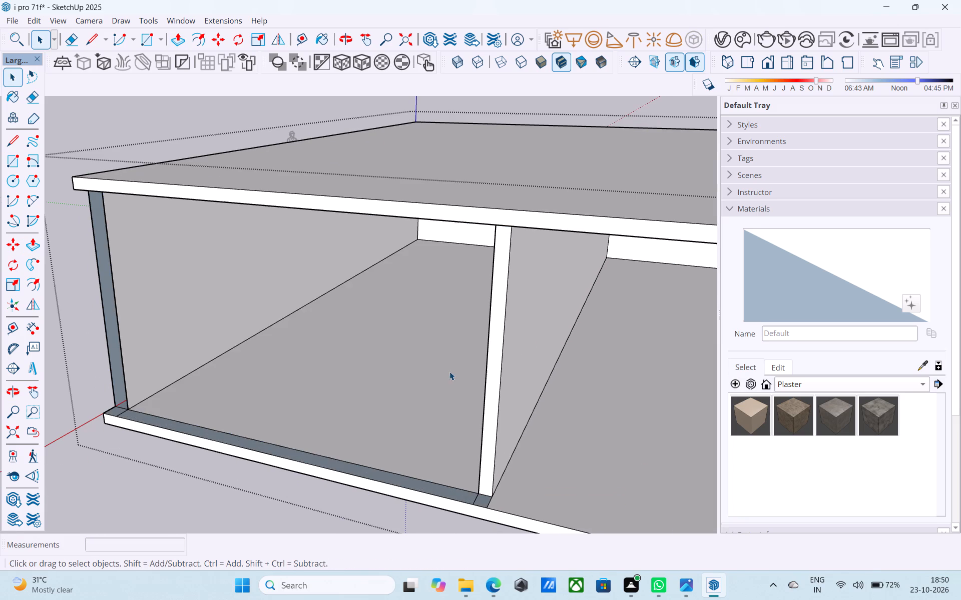
Erase the roof slab, the base and the partition faces of the existing building inside the group.
{"action": "scroll", "coordinate": [433, 386], "scroll_direction": "up", "scroll_amount": 1}
{"action": "middle_click_drag", "start_coordinate": [432, 386], "coordinate": [520, 334]}
{"action": "scroll", "coordinate": [520, 334], "scroll_direction": "down", "scroll_amount": 4}
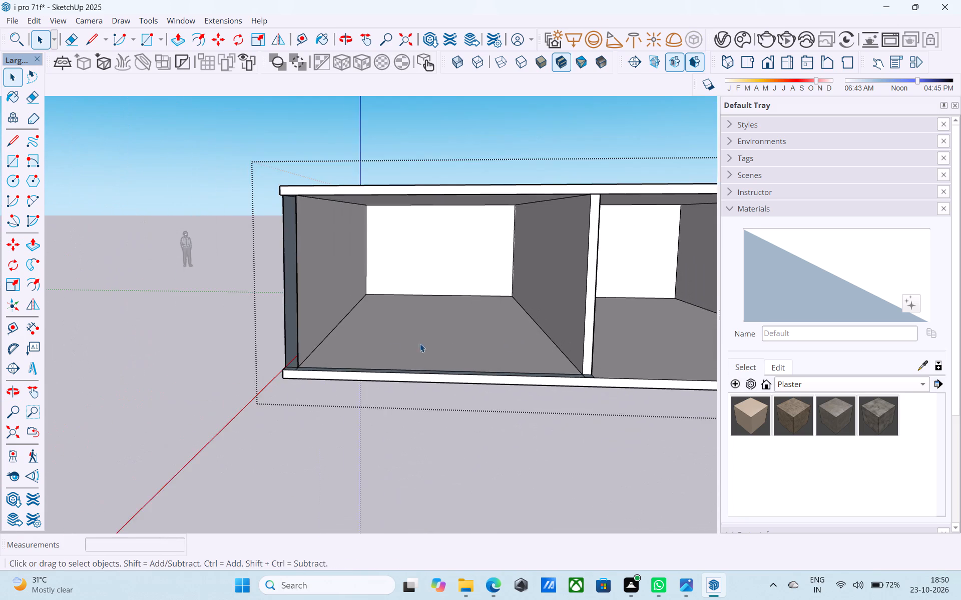
{"action": "scroll", "coordinate": [373, 348], "scroll_direction": "down", "scroll_amount": 5}
{"action": "middle_click_drag", "start_coordinate": [373, 352], "coordinate": [353, 389]}
{"action": "key", "text": "e"}
{"action": "left_click_drag", "start_coordinate": [373, 442], "coordinate": [412, 314]}
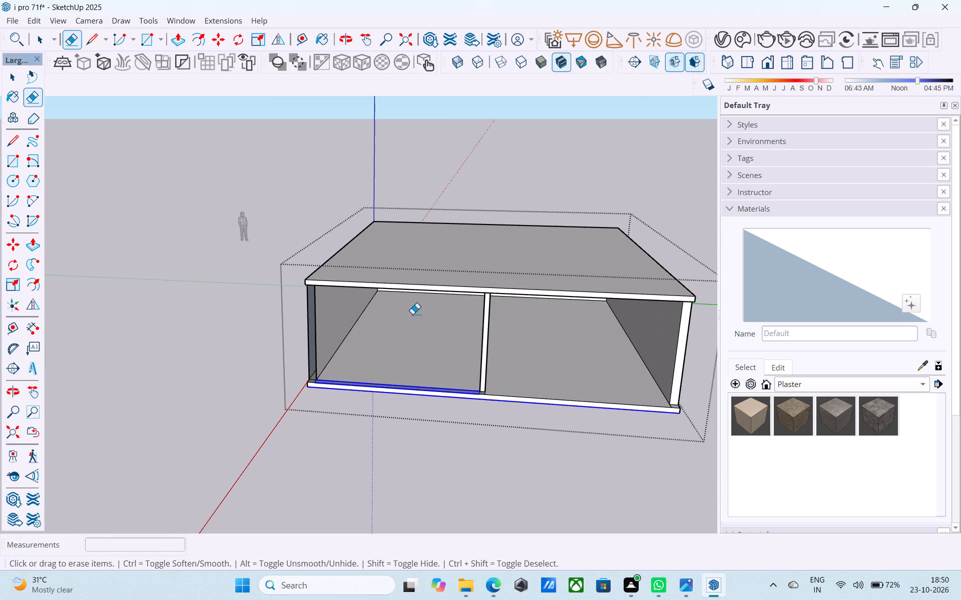
{"action": "left_click_drag", "start_coordinate": [412, 314], "coordinate": [449, 265]}
{"action": "left_click_drag", "start_coordinate": [462, 414], "coordinate": [563, 271]}
{"action": "left_click_drag", "start_coordinate": [542, 322], "coordinate": [475, 258]}
{"action": "left_click_drag", "start_coordinate": [479, 309], "coordinate": [431, 251]}
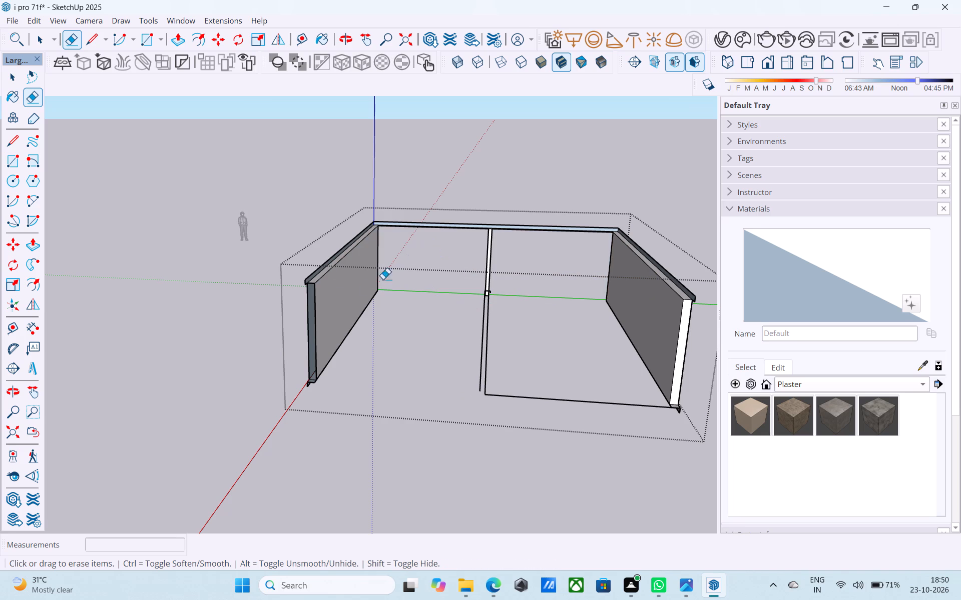
Erase the side wall nearest the origin, along with the back wall edges and corner remnants next to it.
{"action": "left_click_drag", "start_coordinate": [340, 303], "coordinate": [332, 261]}
{"action": "left_click_drag", "start_coordinate": [317, 293], "coordinate": [281, 258]}
{"action": "left_click_drag", "start_coordinate": [308, 297], "coordinate": [306, 283]}
{"action": "left_click_drag", "start_coordinate": [313, 306], "coordinate": [334, 345]}
{"action": "left_click_drag", "start_coordinate": [335, 370], "coordinate": [294, 350]}
{"action": "left_click_drag", "start_coordinate": [298, 376], "coordinate": [325, 391]}
{"action": "left_click_drag", "start_coordinate": [319, 389], "coordinate": [308, 366]}
{"action": "left_click_drag", "start_coordinate": [395, 291], "coordinate": [455, 225]}
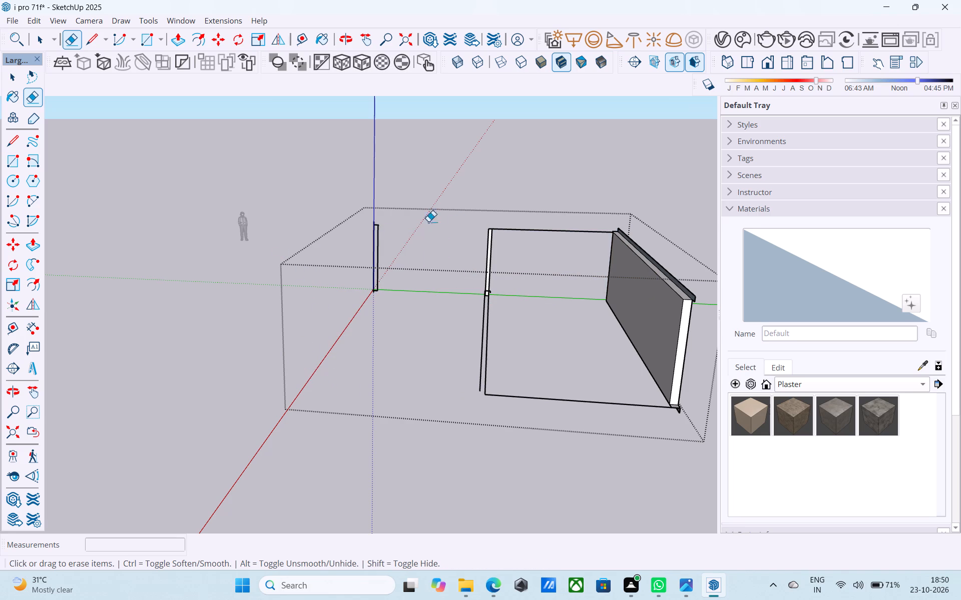
{"action": "left_click_drag", "start_coordinate": [411, 226], "coordinate": [346, 254]}
{"action": "left_click_drag", "start_coordinate": [354, 256], "coordinate": [449, 226]}
{"action": "left_click_drag", "start_coordinate": [389, 221], "coordinate": [374, 233]}
{"action": "left_click_drag", "start_coordinate": [382, 219], "coordinate": [385, 231]}
{"action": "left_click", "coordinate": [375, 223]}
{"action": "left_click_drag", "start_coordinate": [375, 223], "coordinate": [378, 235]}
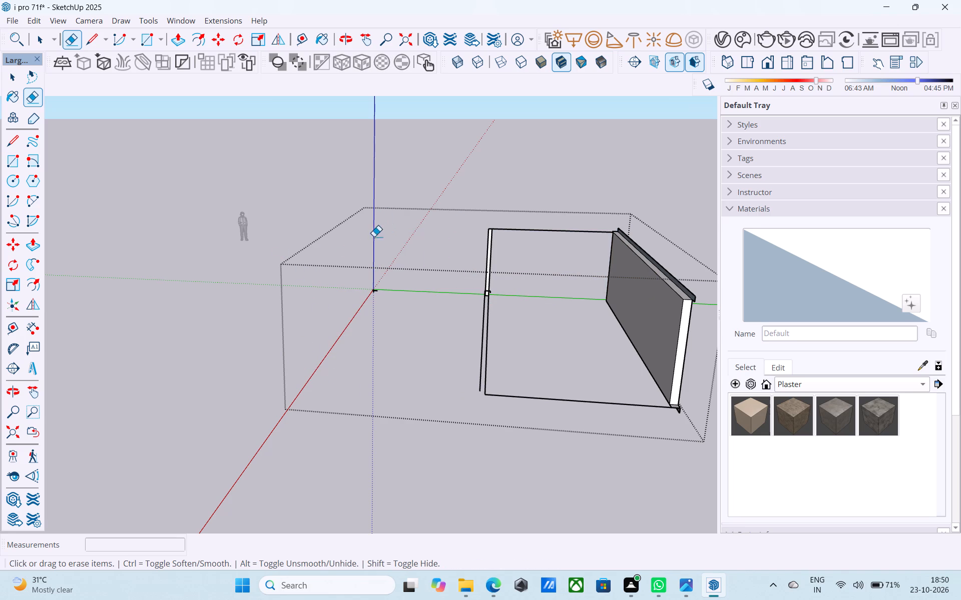
{"action": "left_click", "coordinate": [376, 286]}
{"action": "left_click_drag", "start_coordinate": [375, 290], "coordinate": [374, 295]}
Erase the partition's front edges, the remaining back wall edge and the side wall farthest from the origin.
{"action": "left_click_drag", "start_coordinate": [458, 316], "coordinate": [533, 296]}
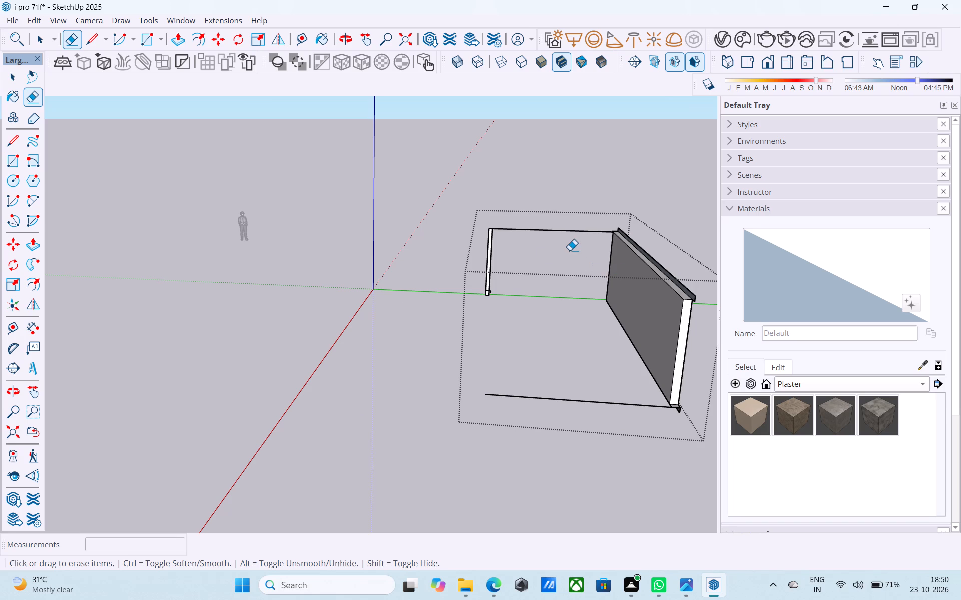
{"action": "scroll", "coordinate": [494, 267], "scroll_direction": "down", "scroll_amount": 3}
{"action": "left_click_drag", "start_coordinate": [525, 242], "coordinate": [526, 226]}
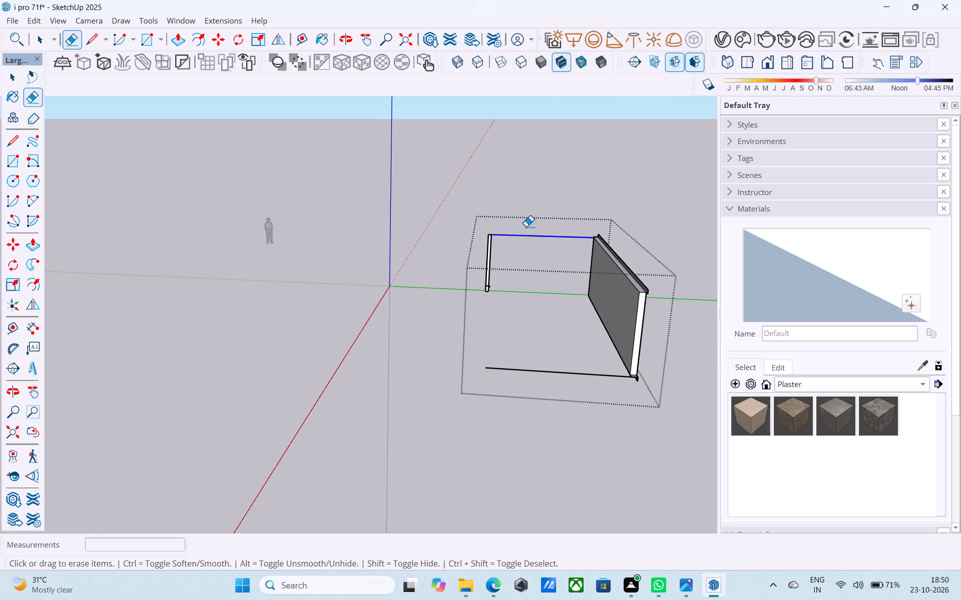
{"action": "left_click_drag", "start_coordinate": [526, 226], "coordinate": [526, 226]}
{"action": "left_click_drag", "start_coordinate": [521, 236], "coordinate": [459, 265]}
{"action": "left_click_drag", "start_coordinate": [458, 269], "coordinate": [671, 290]}
{"action": "left_click_drag", "start_coordinate": [666, 291], "coordinate": [559, 345]}
{"action": "left_click_drag", "start_coordinate": [620, 263], "coordinate": [628, 244]}
{"action": "left_click_drag", "start_coordinate": [629, 243], "coordinate": [579, 238]}
{"action": "left_click_drag", "start_coordinate": [588, 233], "coordinate": [601, 239]}
Erase the leftover partition and side wall edges, and delete the last line along the building's front.
{"action": "left_click", "coordinate": [491, 233]}
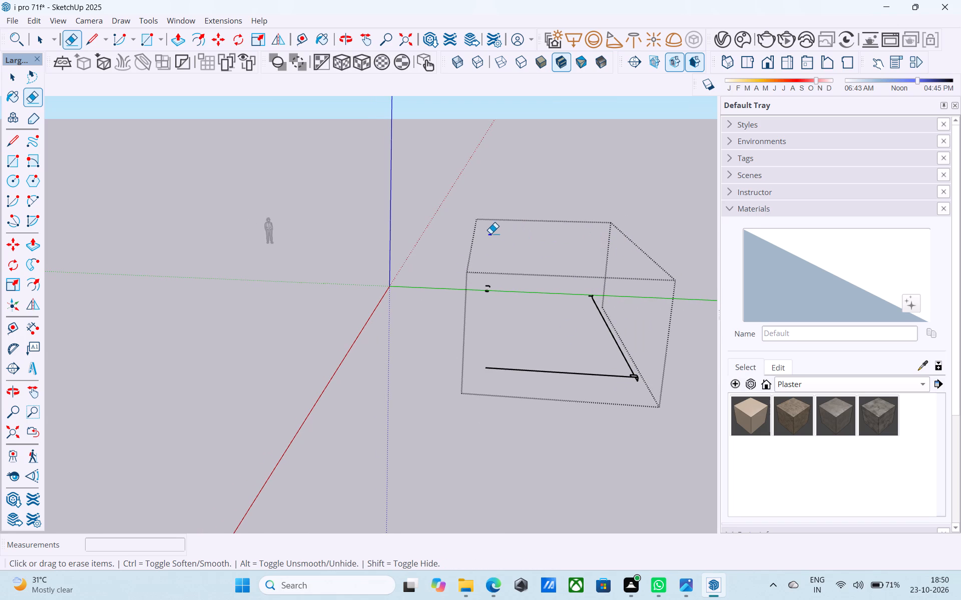
{"action": "left_click_drag", "start_coordinate": [488, 267], "coordinate": [487, 286]}
{"action": "left_click_drag", "start_coordinate": [488, 288], "coordinate": [488, 302]}
{"action": "left_click", "coordinate": [494, 285]}
{"action": "left_click_drag", "start_coordinate": [491, 288], "coordinate": [480, 304]}
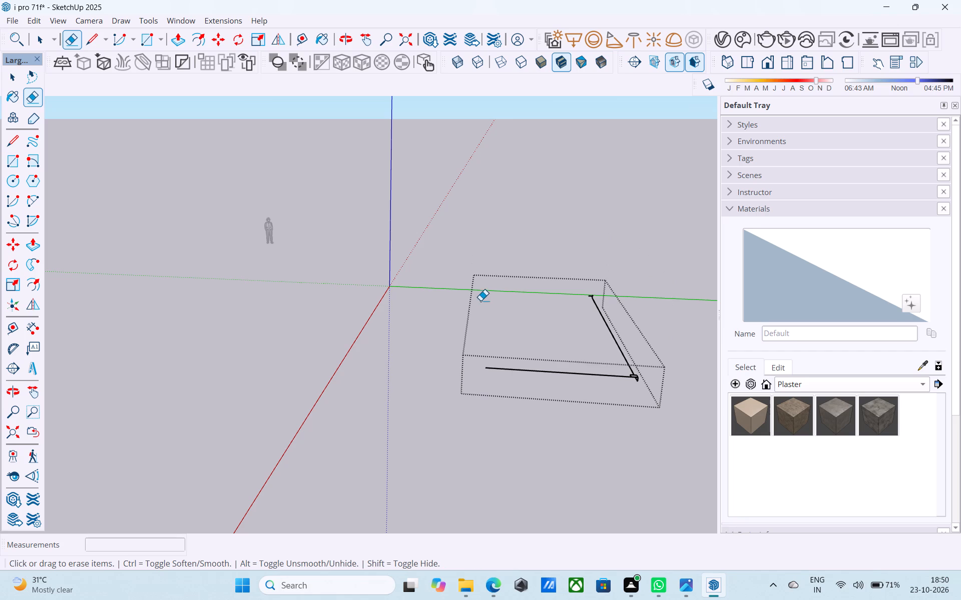
{"action": "left_click_drag", "start_coordinate": [491, 284], "coordinate": [485, 295]}
{"action": "left_click_drag", "start_coordinate": [596, 326], "coordinate": [636, 317]}
{"action": "left_click_drag", "start_coordinate": [600, 290], "coordinate": [592, 295]}
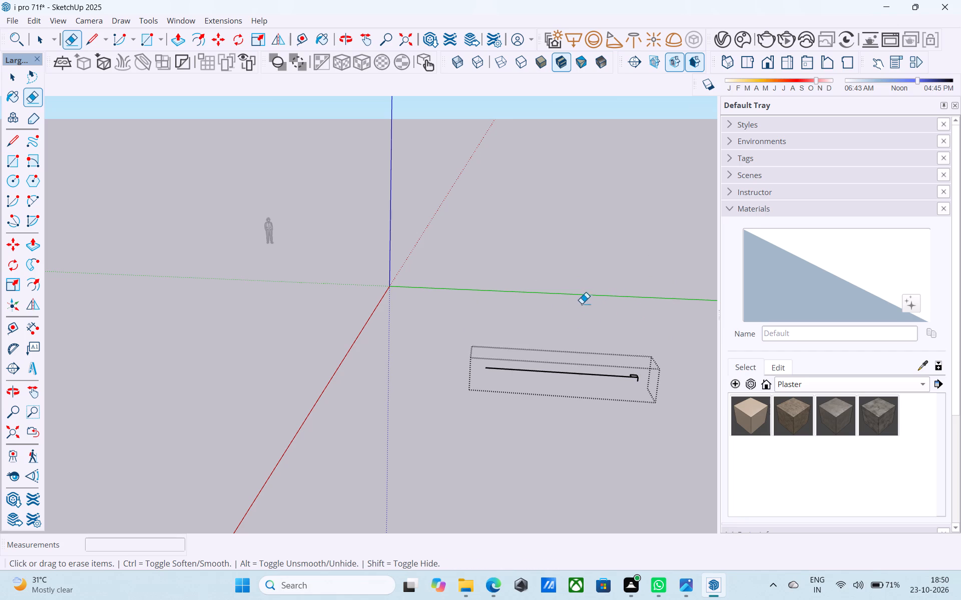
{"action": "key", "text": "space"}
{"action": "scroll", "coordinate": [507, 302], "scroll_direction": "down", "scroll_amount": 5}
{"action": "left_click", "coordinate": [528, 362]}
{"action": "left_click_drag", "start_coordinate": [652, 427], "coordinate": [475, 270]}
{"action": "key", "text": "Delete"}
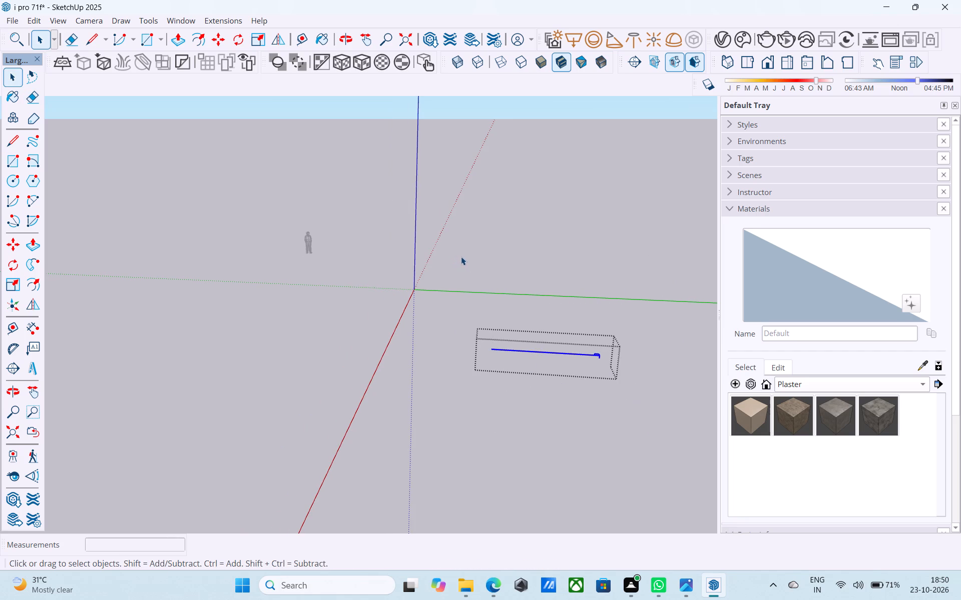
Draw a 40' by 25' rectangle on the ground inside the group as the new footprint and close the group.
{"action": "key", "text": "r"}
{"action": "scroll", "coordinate": [448, 281], "scroll_direction": "down", "scroll_amount": 5}
{"action": "middle_click_drag", "start_coordinate": [432, 286], "coordinate": [465, 325]}
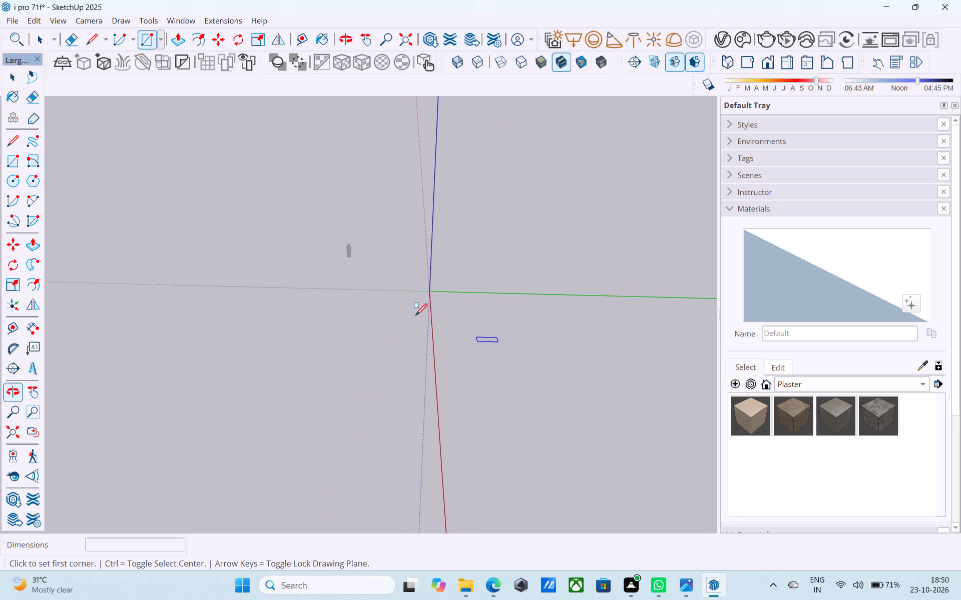
{"action": "scroll", "coordinate": [344, 290], "scroll_direction": "down", "scroll_amount": 6}
{"action": "scroll", "coordinate": [476, 336], "scroll_direction": "up", "scroll_amount": 4}
{"action": "left_click", "coordinate": [464, 325]}
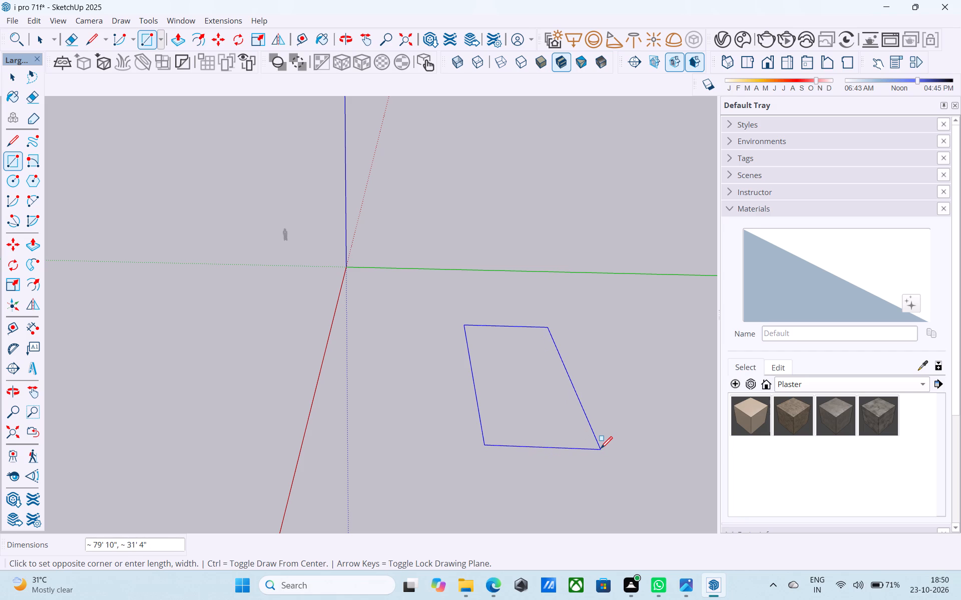
{"action": "type", "text": "25',"}
{"action": "type", "text": "40'"}
{"action": "key", "text": "Return"}
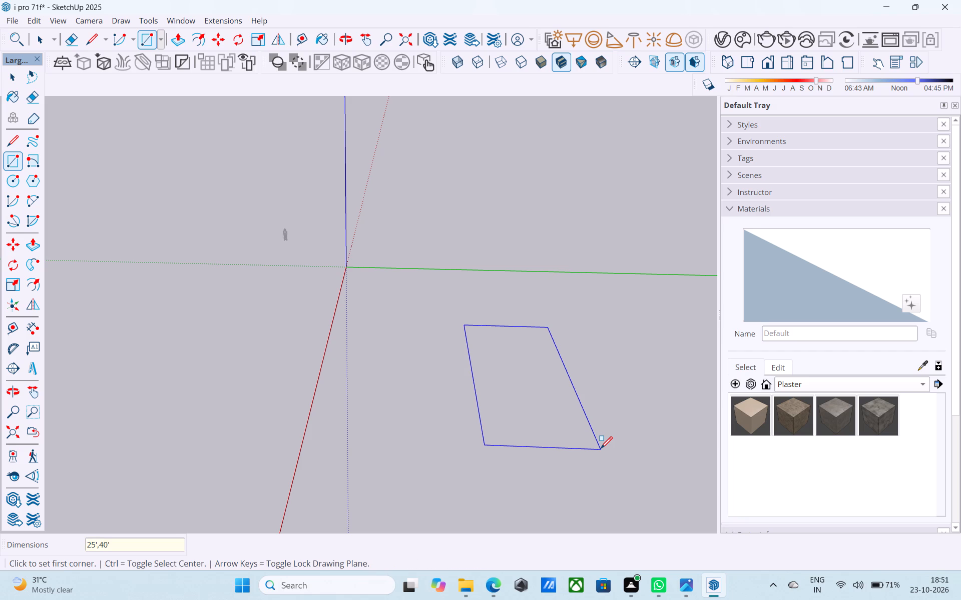
{"action": "type", "text": "40',25'"}
{"action": "key", "text": "Return"}
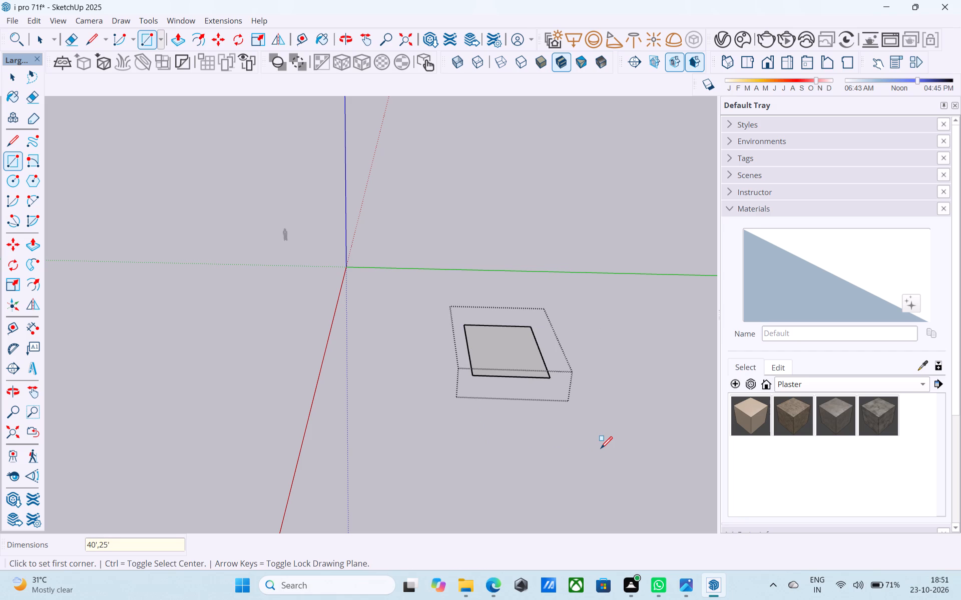
{"action": "scroll", "coordinate": [601, 449], "scroll_direction": "up", "scroll_amount": 1}
{"action": "key", "text": "space"}
{"action": "middle_click_drag", "start_coordinate": [535, 362], "coordinate": [514, 432]}
{"action": "left_click", "coordinate": [571, 402]}
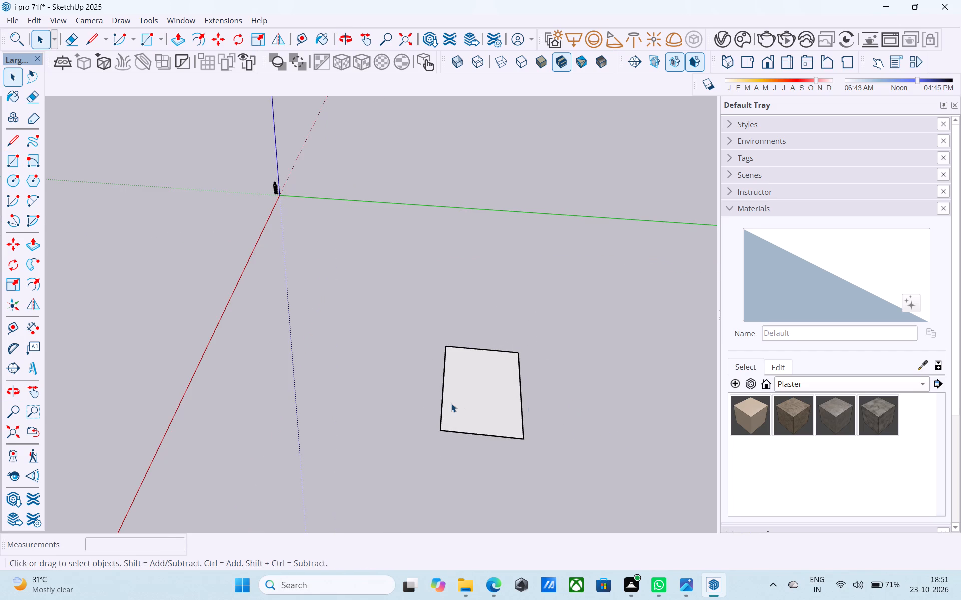
Reopen the footprint group and offset the rectangle's outline 9" inward for the wall thickness.
{"action": "left_click", "coordinate": [451, 403]}
{"action": "scroll", "coordinate": [454, 402], "scroll_direction": "up", "scroll_amount": 4}
{"action": "double_click", "coordinate": [454, 402]}
{"action": "middle_click_drag", "start_coordinate": [454, 401], "coordinate": [441, 480]}
{"action": "left_click", "coordinate": [470, 439]}
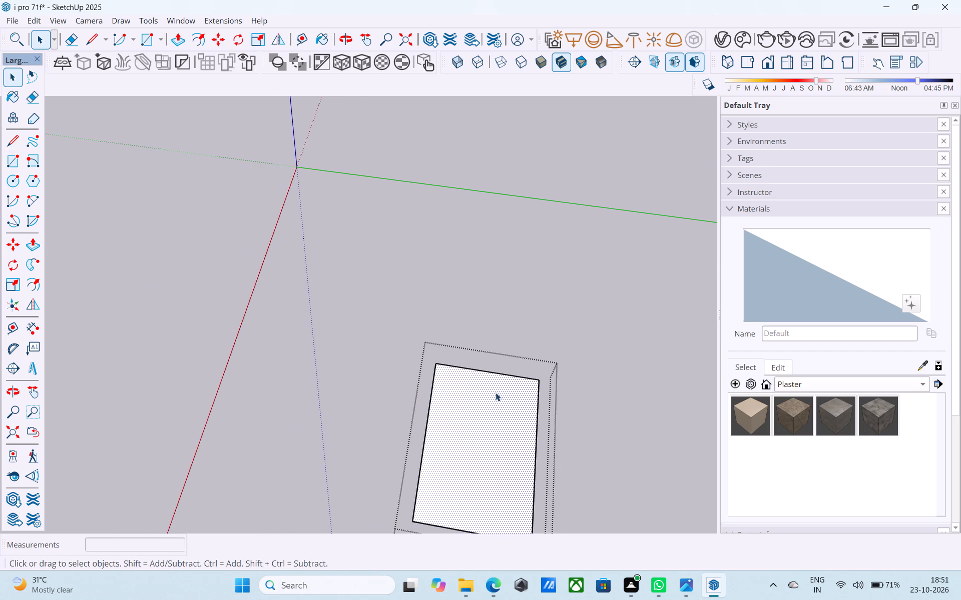
{"action": "scroll", "coordinate": [530, 344], "scroll_direction": "down", "scroll_amount": 7}
{"action": "middle_click_drag", "start_coordinate": [492, 415], "coordinate": [564, 393]}
{"action": "scroll", "coordinate": [546, 380], "scroll_direction": "up", "scroll_amount": 7}
{"action": "key", "text": "f"}
{"action": "left_click", "coordinate": [541, 375]}
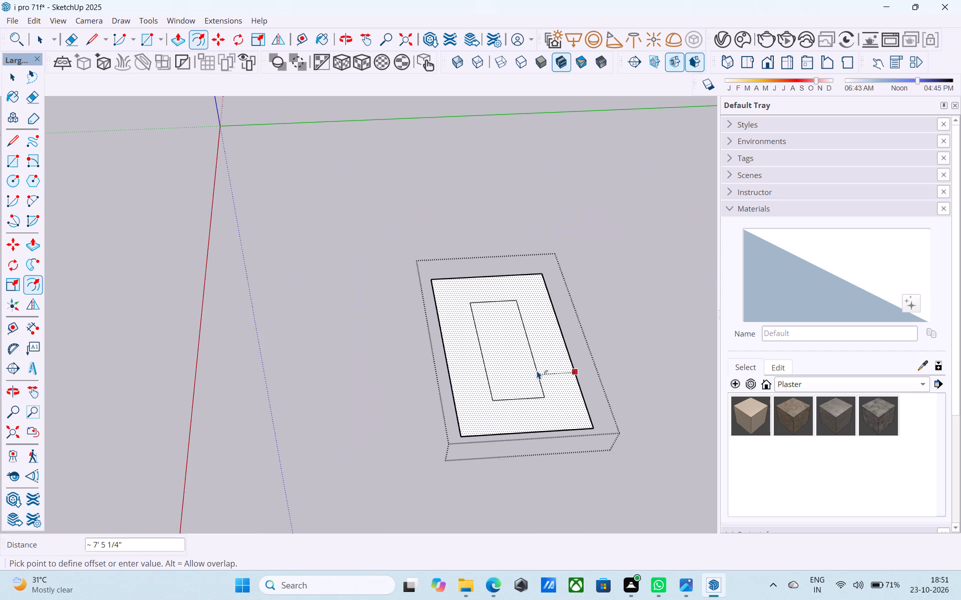
{"action": "type", "text": "9\""}
{"action": "key", "text": "Return"}
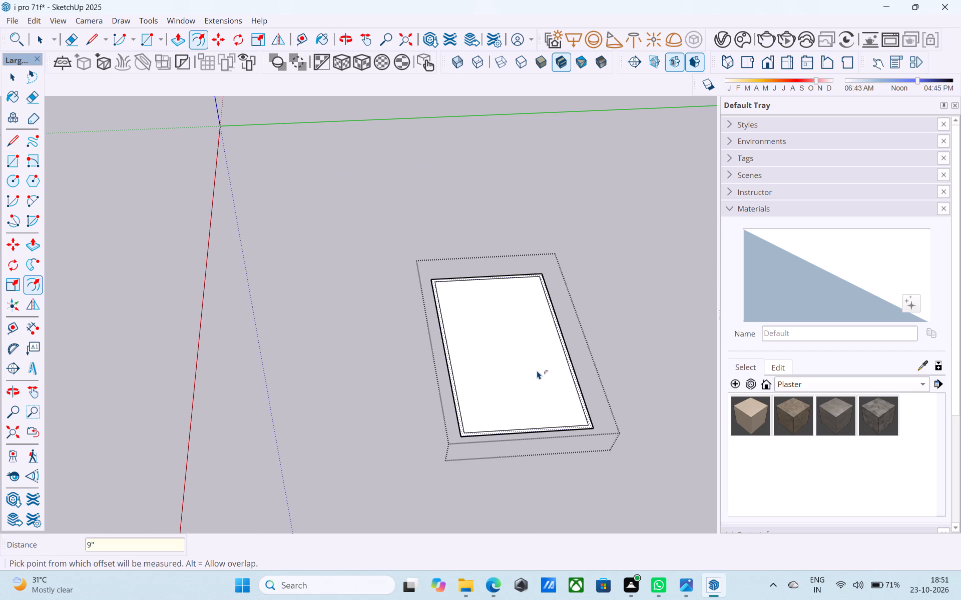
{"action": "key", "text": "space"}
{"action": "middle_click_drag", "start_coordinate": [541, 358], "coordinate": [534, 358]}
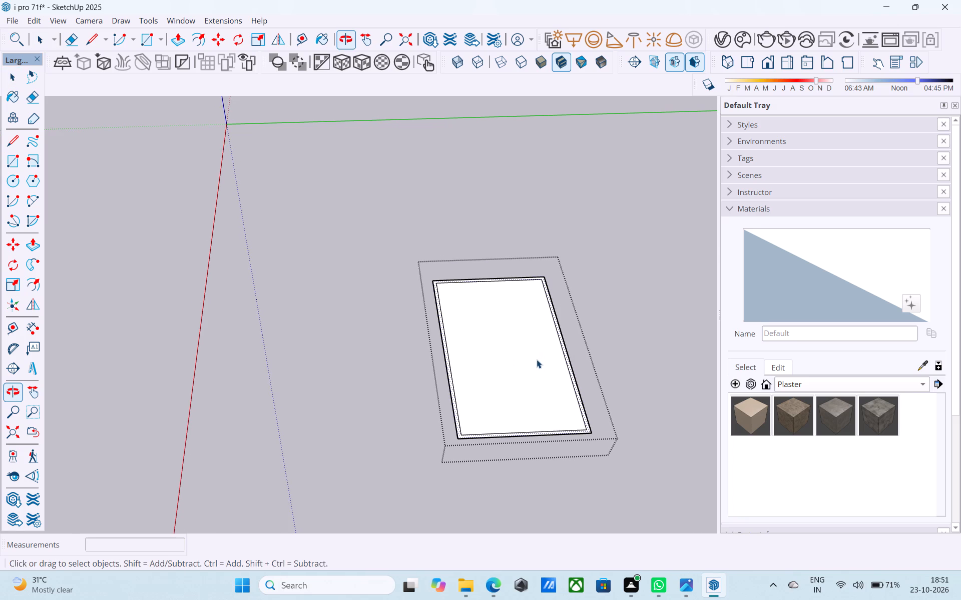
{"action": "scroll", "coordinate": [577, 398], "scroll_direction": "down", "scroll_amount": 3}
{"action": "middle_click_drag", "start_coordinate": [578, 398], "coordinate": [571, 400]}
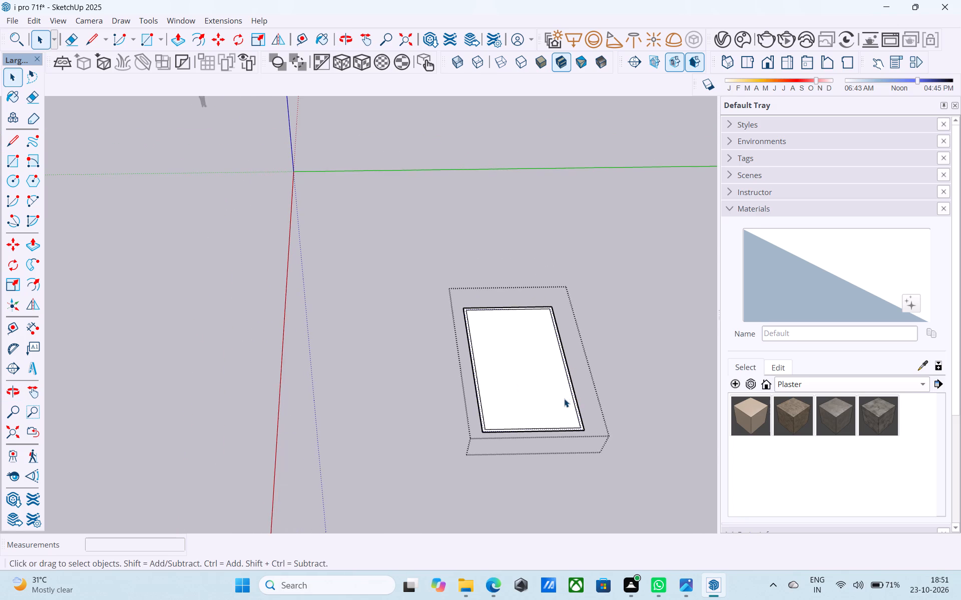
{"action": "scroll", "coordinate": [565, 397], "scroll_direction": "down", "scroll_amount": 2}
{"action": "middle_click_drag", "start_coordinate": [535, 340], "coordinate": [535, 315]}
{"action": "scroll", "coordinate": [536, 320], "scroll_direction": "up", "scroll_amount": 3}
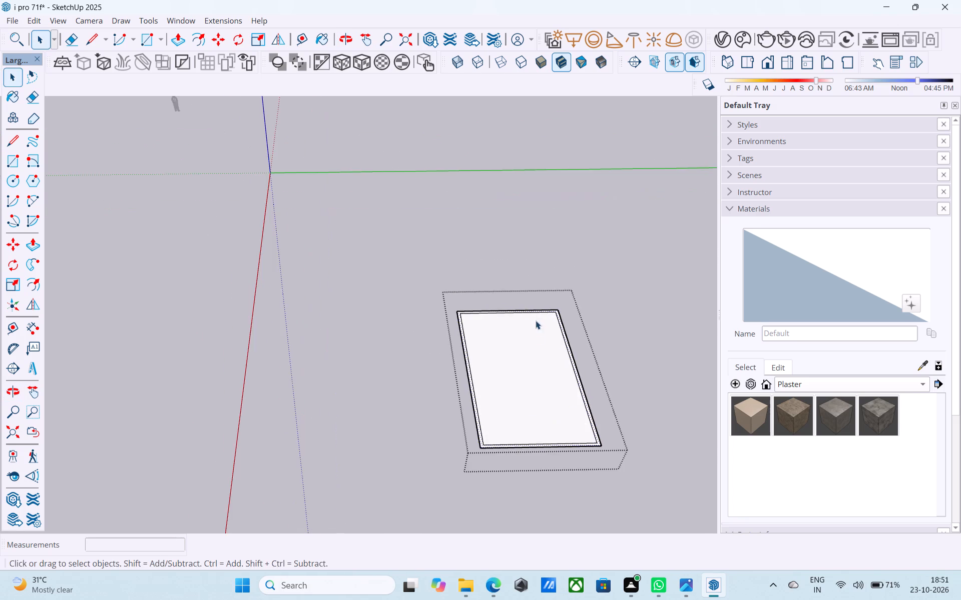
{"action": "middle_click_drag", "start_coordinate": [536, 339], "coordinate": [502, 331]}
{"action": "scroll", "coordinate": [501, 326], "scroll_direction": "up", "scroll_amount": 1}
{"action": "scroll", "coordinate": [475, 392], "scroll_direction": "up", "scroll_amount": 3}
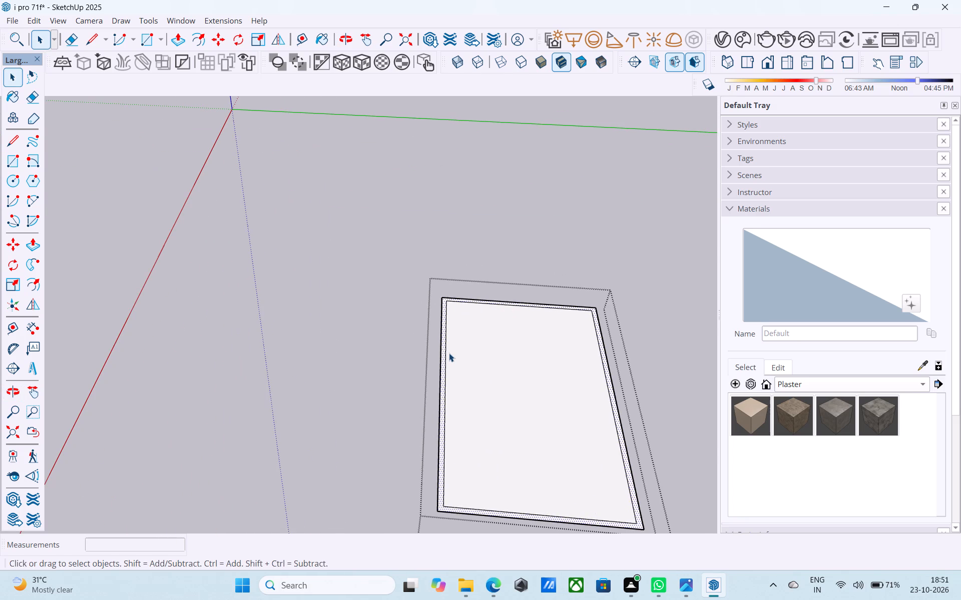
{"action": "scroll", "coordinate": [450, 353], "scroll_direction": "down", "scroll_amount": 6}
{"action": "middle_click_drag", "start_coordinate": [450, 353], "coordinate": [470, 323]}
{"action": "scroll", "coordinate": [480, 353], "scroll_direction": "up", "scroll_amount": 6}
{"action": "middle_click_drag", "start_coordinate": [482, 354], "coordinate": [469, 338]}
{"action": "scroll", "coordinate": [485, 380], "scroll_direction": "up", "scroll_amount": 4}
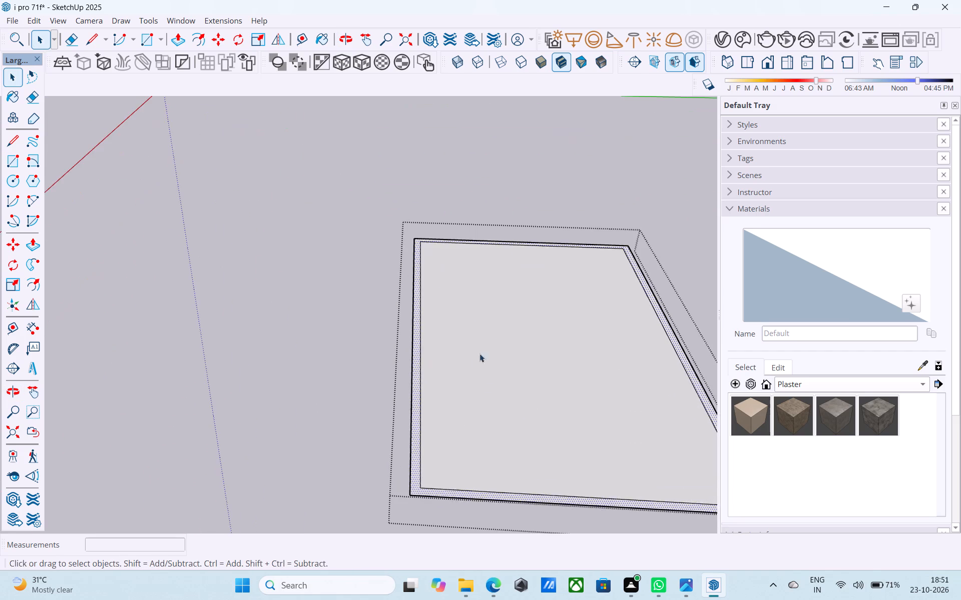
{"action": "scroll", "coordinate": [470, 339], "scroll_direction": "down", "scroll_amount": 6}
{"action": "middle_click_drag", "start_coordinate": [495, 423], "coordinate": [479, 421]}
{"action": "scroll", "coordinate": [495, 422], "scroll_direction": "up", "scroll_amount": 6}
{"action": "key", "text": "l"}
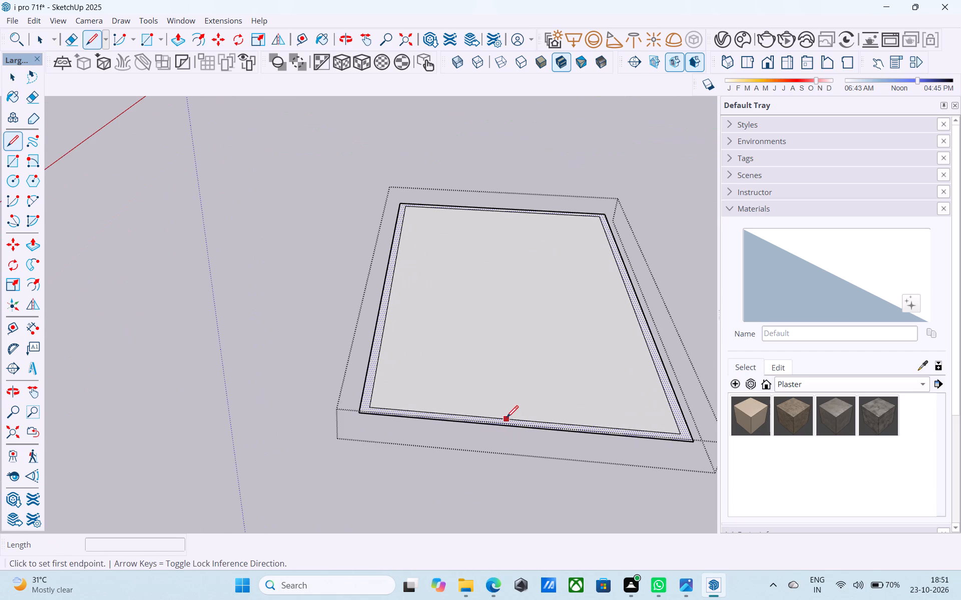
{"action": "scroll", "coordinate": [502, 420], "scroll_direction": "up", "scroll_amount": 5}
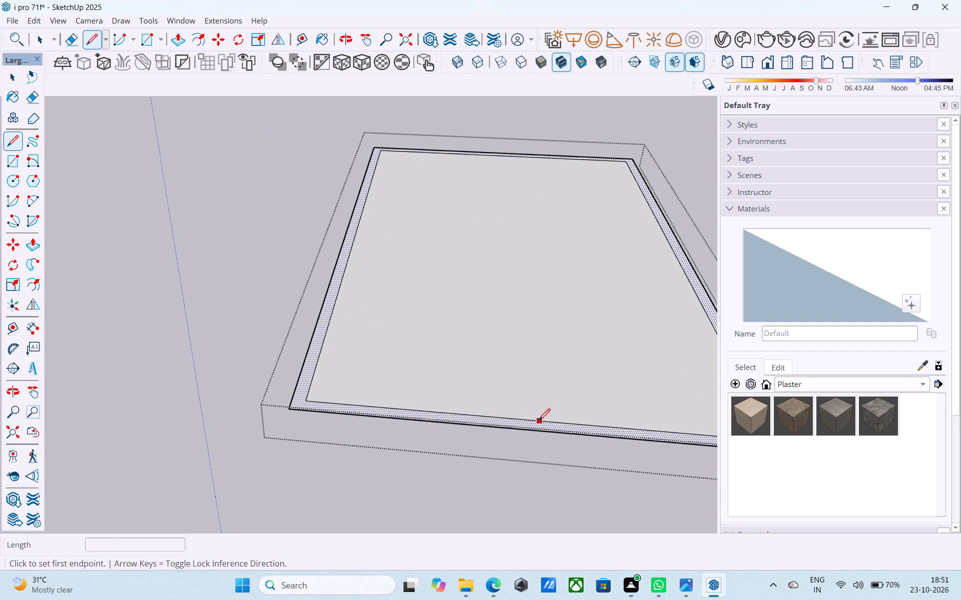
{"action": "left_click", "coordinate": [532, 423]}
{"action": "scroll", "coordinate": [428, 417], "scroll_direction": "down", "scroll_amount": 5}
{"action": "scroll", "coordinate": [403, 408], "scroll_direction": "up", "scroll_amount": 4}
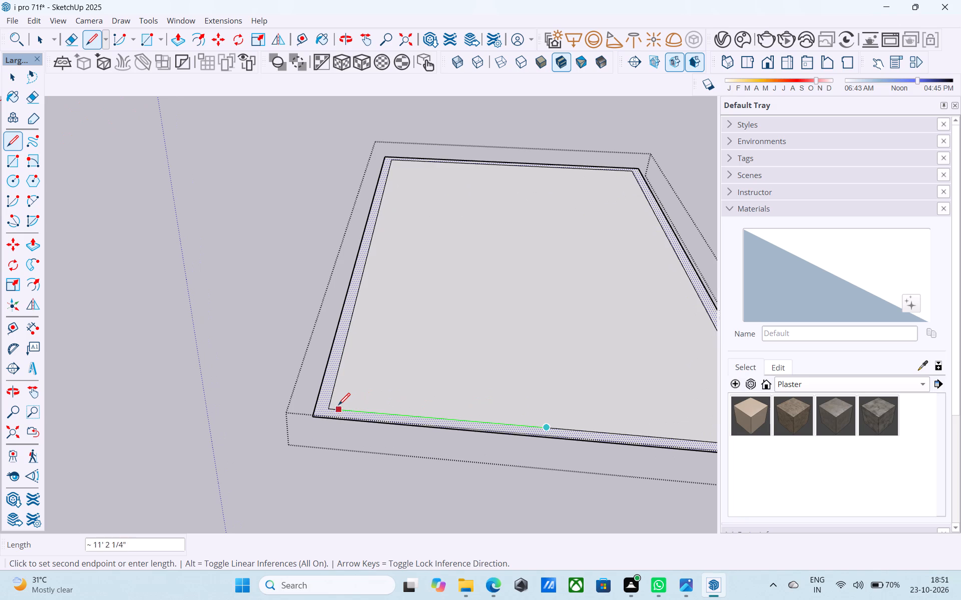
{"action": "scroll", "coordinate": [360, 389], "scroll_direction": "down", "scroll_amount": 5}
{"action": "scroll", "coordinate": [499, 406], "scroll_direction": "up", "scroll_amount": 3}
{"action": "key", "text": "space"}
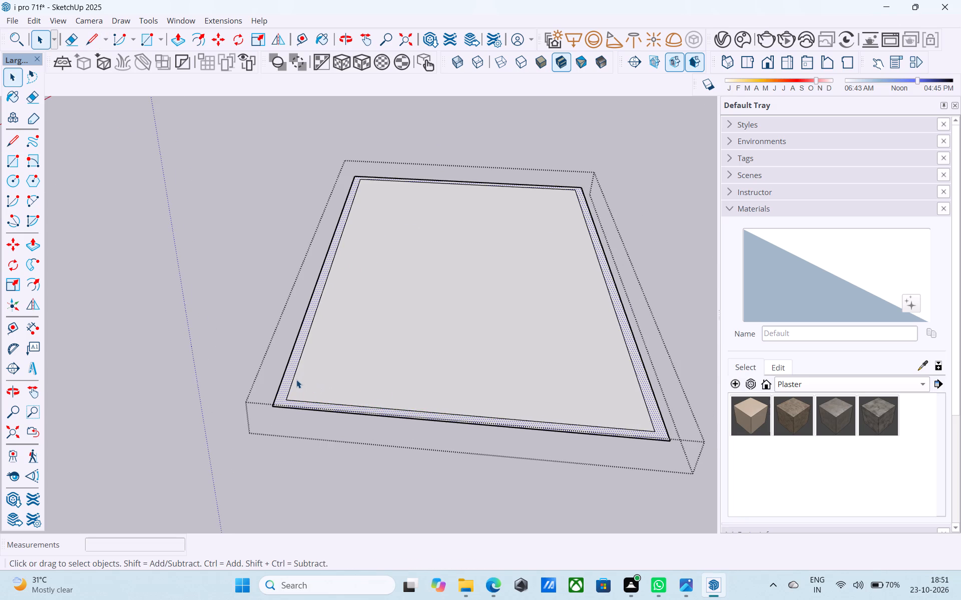
Copy the inner long wall edge nearest the origin 12' across the floor to start a lengthwise partition.
{"action": "left_click", "coordinate": [295, 379]}
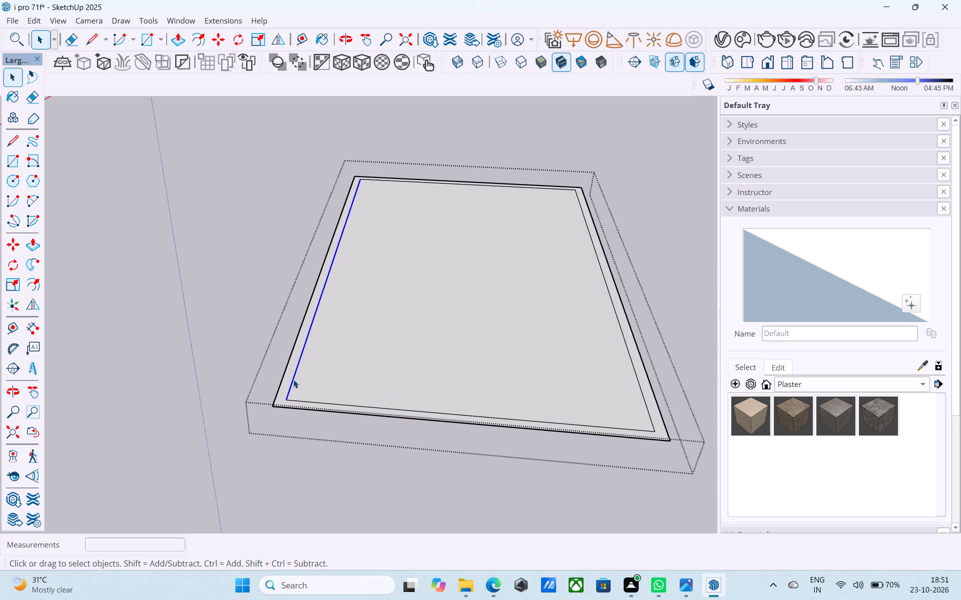
{"action": "key", "text": "m"}
{"action": "left_click", "coordinate": [294, 396]}
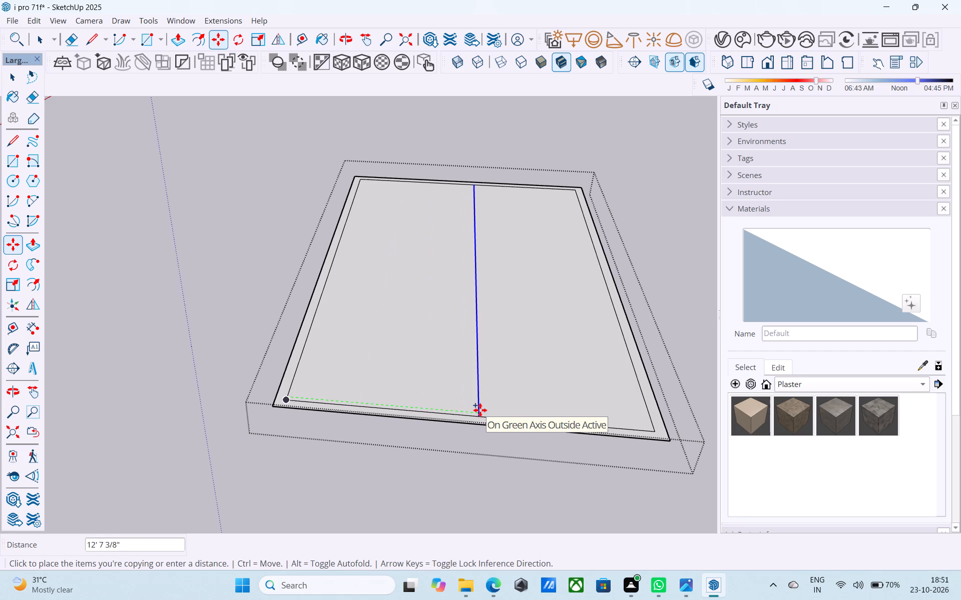
{"action": "type", "text": "12'"}
{"action": "key", "text": "Return"}
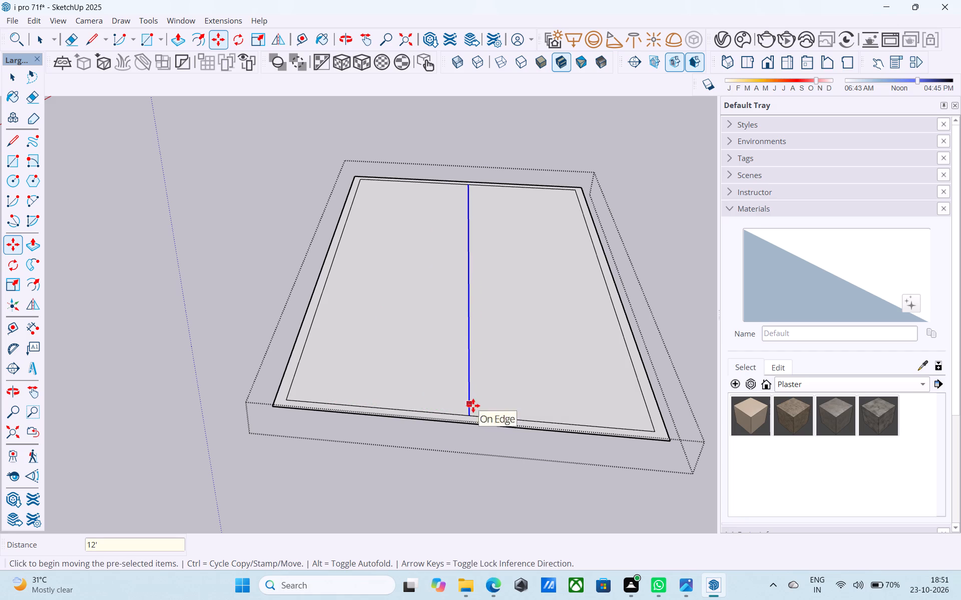
Copy the new lengthwise line another 6" away from the original edge to give the partition its thickness.
{"action": "scroll", "coordinate": [474, 407], "scroll_direction": "down", "scroll_amount": 5}
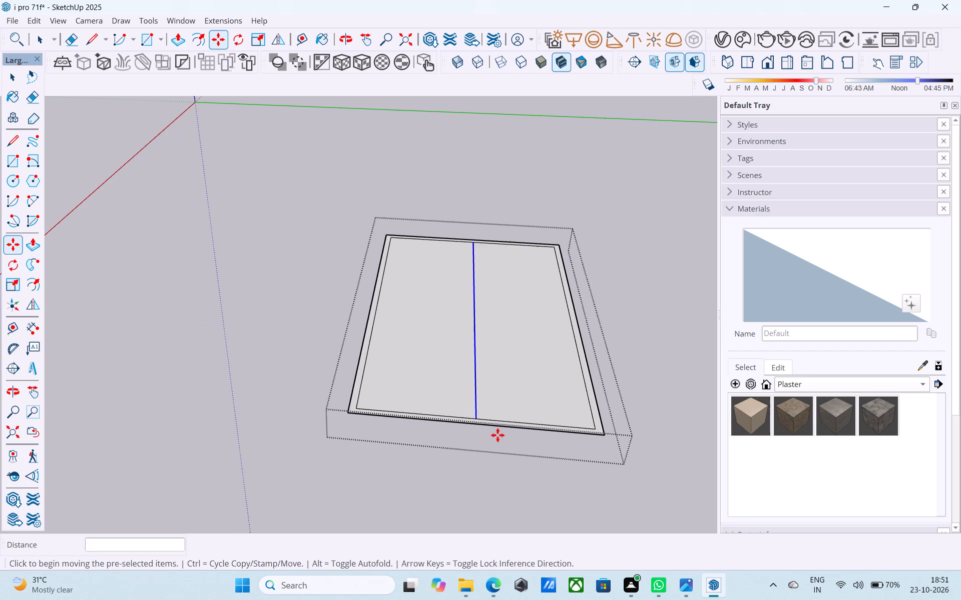
{"action": "middle_click_drag", "start_coordinate": [497, 435], "coordinate": [514, 460]}
{"action": "scroll", "coordinate": [479, 398], "scroll_direction": "up", "scroll_amount": 4}
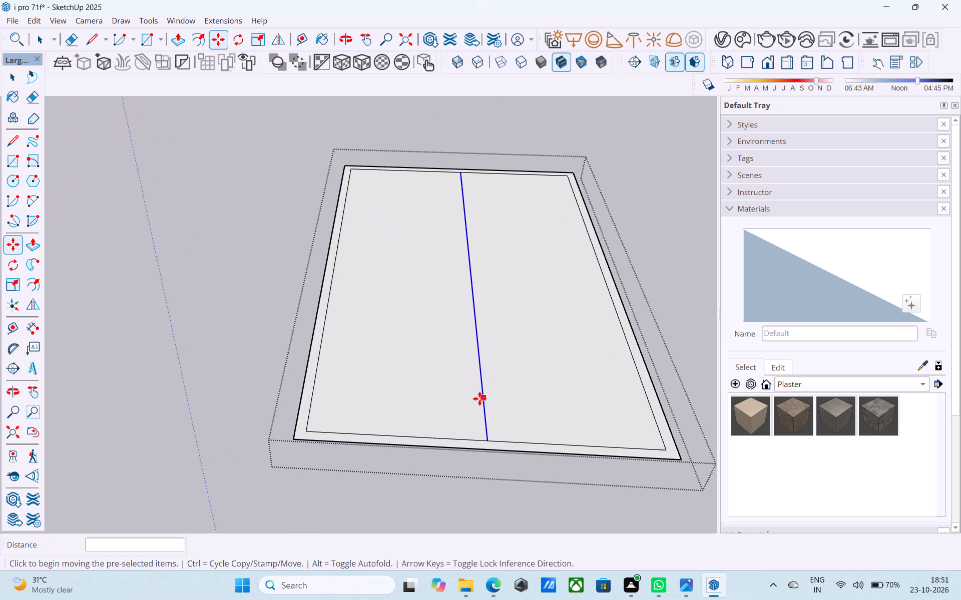
{"action": "scroll", "coordinate": [479, 398], "scroll_direction": "up", "scroll_amount": 5}
{"action": "left_click", "coordinate": [496, 466]}
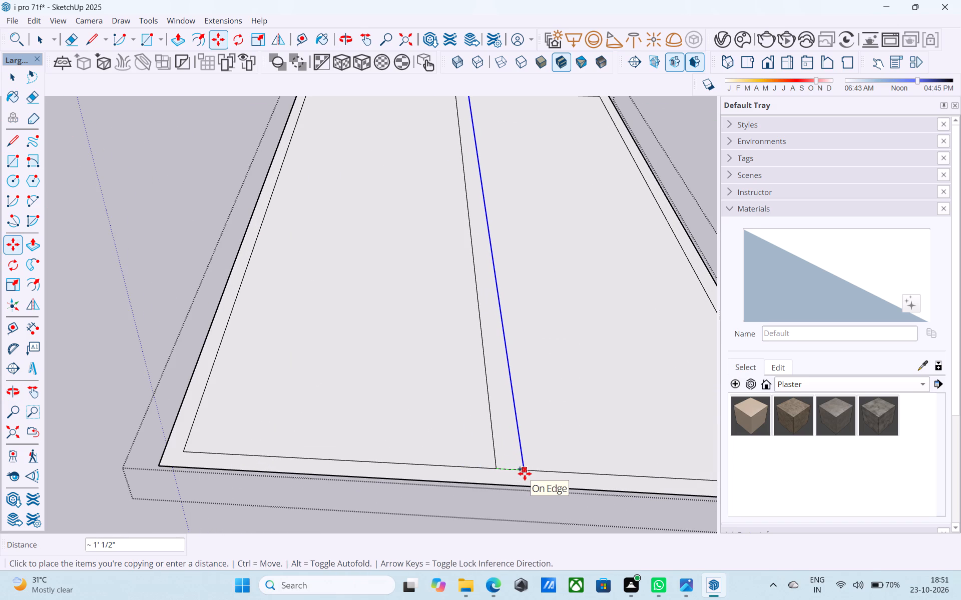
{"action": "type", "text": "6\""}
{"action": "key", "text": "Return"}
{"action": "key", "text": "space"}
Draw an 11' cross line from the midpoint of the far inner long wall edge to the lengthwise partition.
{"action": "scroll", "coordinate": [522, 465], "scroll_direction": "down", "scroll_amount": 1}
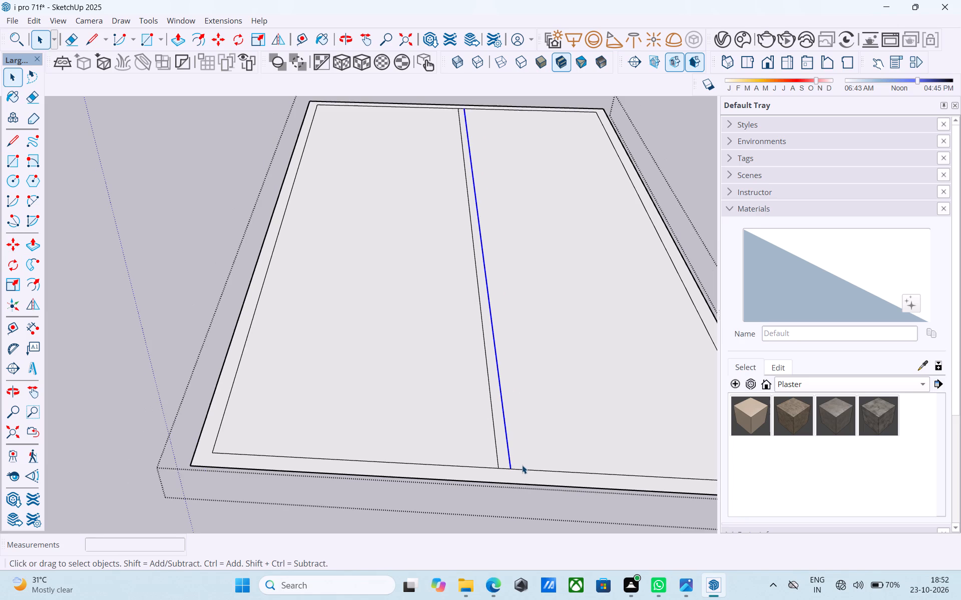
{"action": "scroll", "coordinate": [522, 465], "scroll_direction": "down", "scroll_amount": 5}
{"action": "middle_click_drag", "start_coordinate": [521, 466], "coordinate": [515, 458]}
{"action": "scroll", "coordinate": [515, 452], "scroll_direction": "down", "scroll_amount": 3}
{"action": "middle_click_drag", "start_coordinate": [512, 453], "coordinate": [516, 425]}
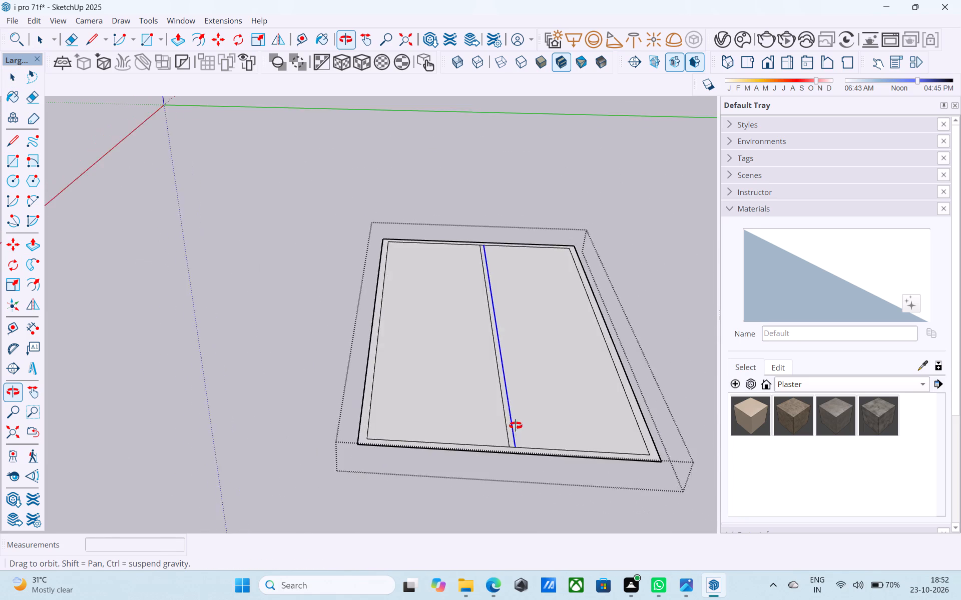
{"action": "middle_click_drag", "start_coordinate": [516, 425], "coordinate": [517, 448]}
{"action": "scroll", "coordinate": [482, 416], "scroll_direction": "down", "scroll_amount": 3}
{"action": "middle_click_drag", "start_coordinate": [478, 414], "coordinate": [353, 386]}
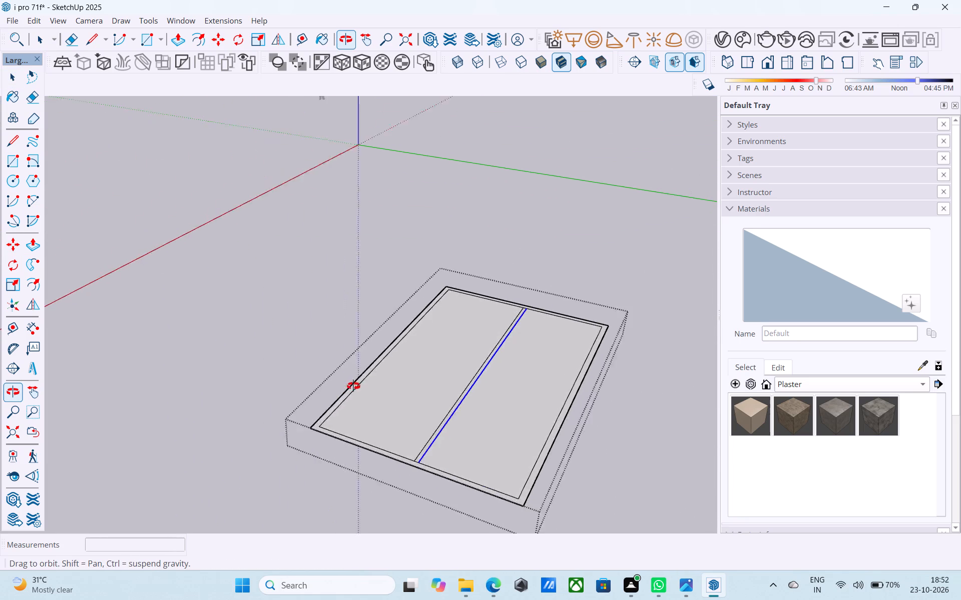
{"action": "middle_click_drag", "start_coordinate": [353, 386], "coordinate": [347, 385]}
{"action": "scroll", "coordinate": [489, 360], "scroll_direction": "down", "scroll_amount": 2}
{"action": "middle_click_drag", "start_coordinate": [498, 372], "coordinate": [560, 452]}
{"action": "scroll", "coordinate": [556, 372], "scroll_direction": "up", "scroll_amount": 7}
{"action": "key", "text": "l"}
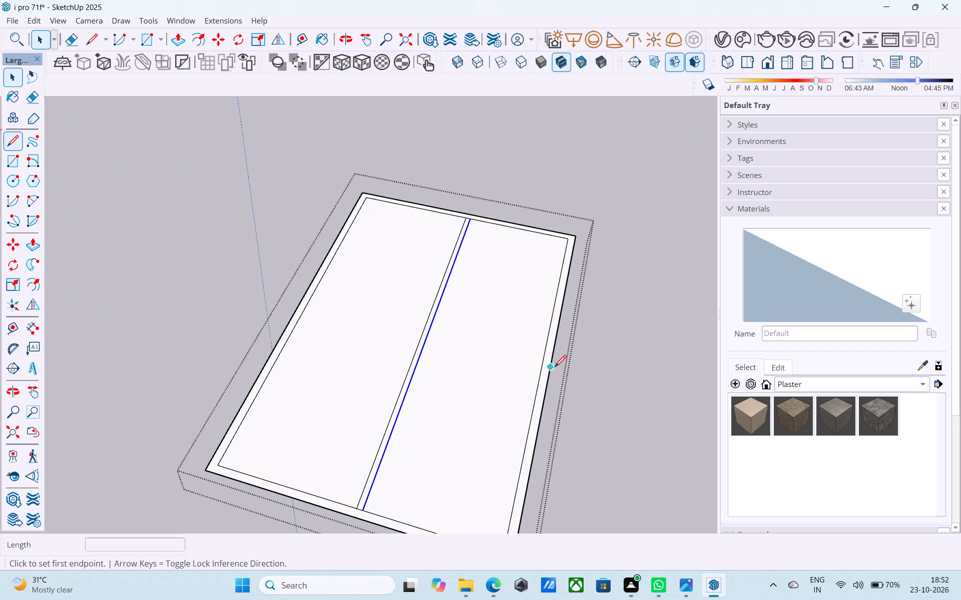
{"action": "key", "text": "space"}
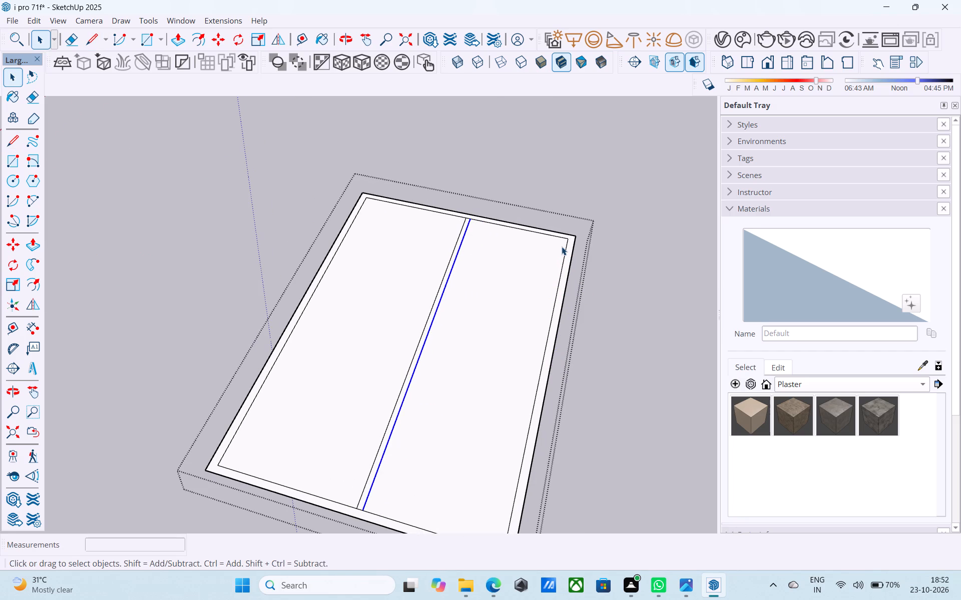
{"action": "key", "text": "l"}
{"action": "left_click", "coordinate": [569, 240]}
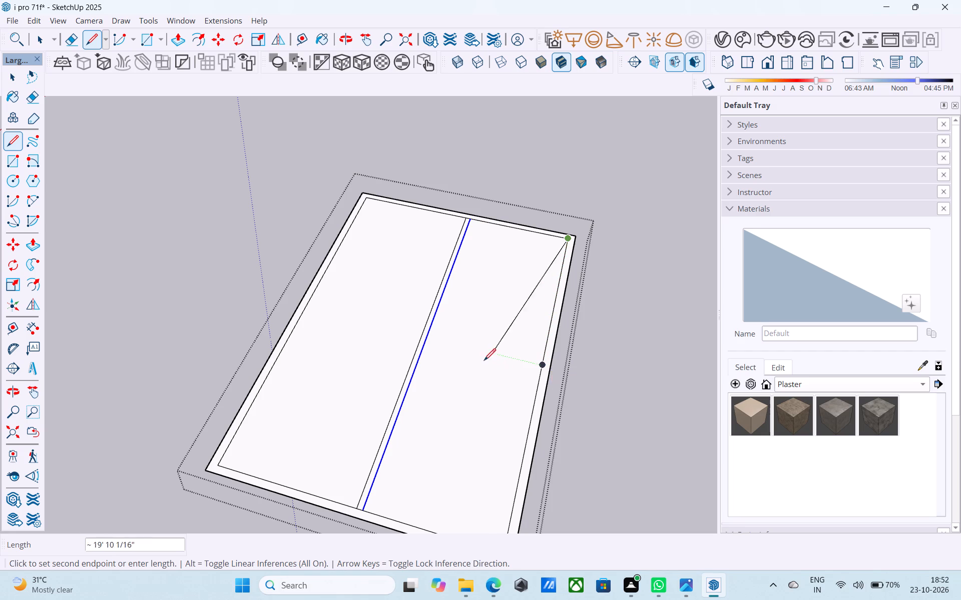
{"action": "left_click", "coordinate": [544, 367]}
{"action": "left_click", "coordinate": [540, 367]}
{"action": "left_click", "coordinate": [428, 334]}
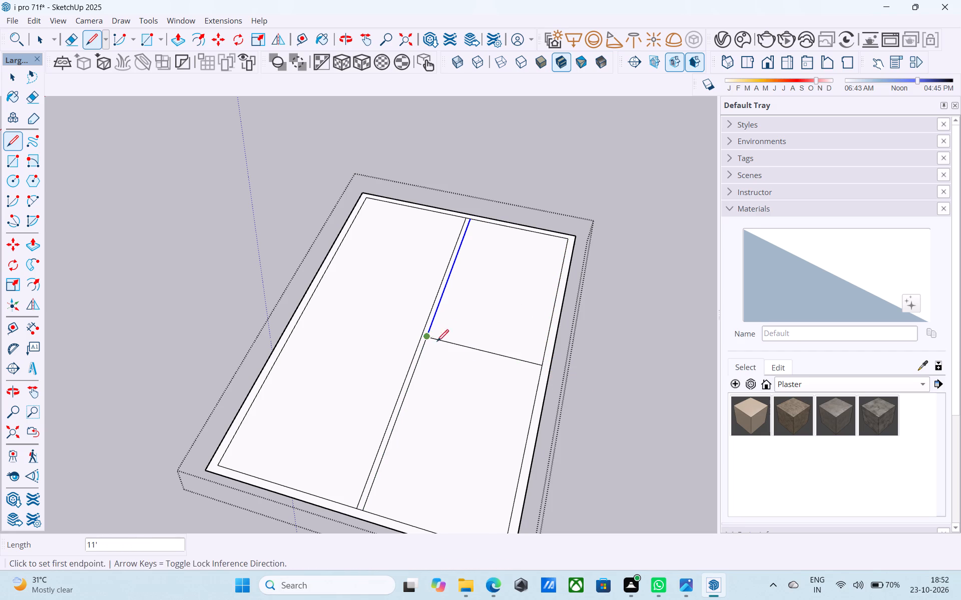
Copy the 11' cross line 6" away from the origin end to form the cross partition's thickness.
{"action": "key", "text": "space"}
{"action": "left_click", "coordinate": [488, 350]}
{"action": "key", "text": "m"}
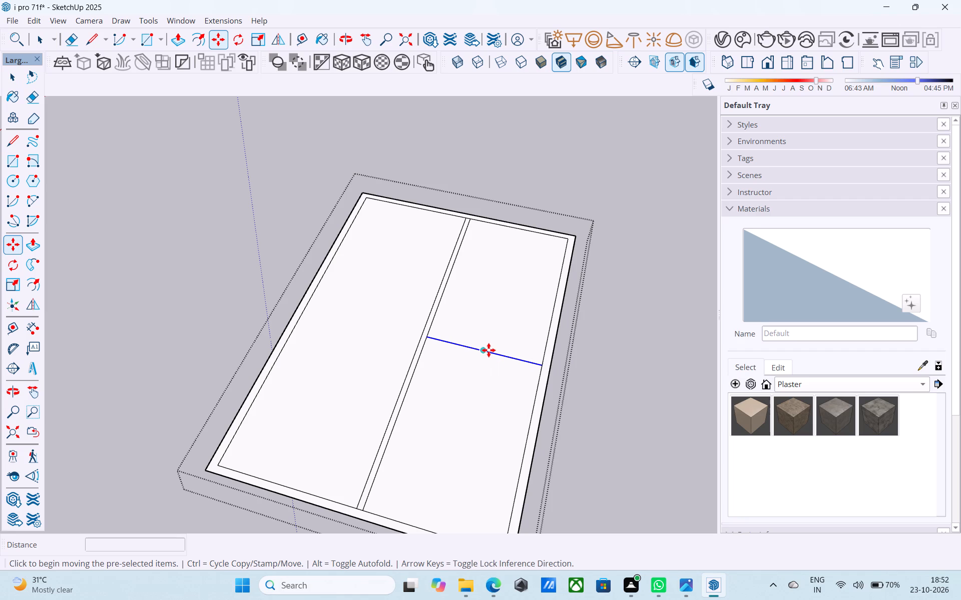
{"action": "left_click", "coordinate": [540, 368]}
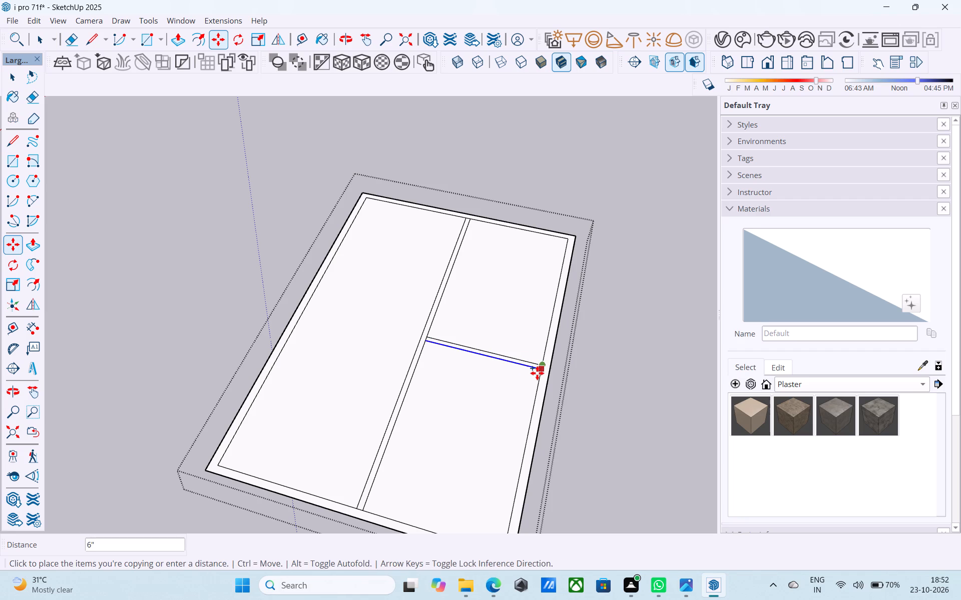
{"action": "left_click", "coordinate": [538, 374]}
{"action": "key", "text": "space"}
Examine the floor plan's partition layout from several angles.
{"action": "scroll", "coordinate": [447, 341], "scroll_direction": "up", "scroll_amount": 4}
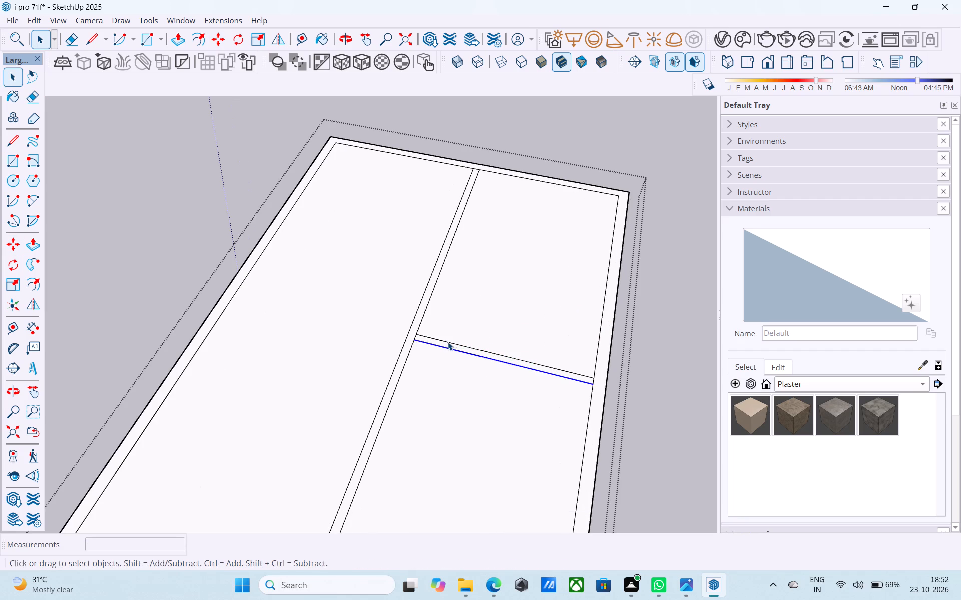
{"action": "scroll", "coordinate": [444, 345], "scroll_direction": "down", "scroll_amount": 5}
{"action": "middle_click_drag", "start_coordinate": [439, 356], "coordinate": [483, 319]}
{"action": "middle_click_drag", "start_coordinate": [404, 319], "coordinate": [406, 313]}
{"action": "scroll", "coordinate": [437, 332], "scroll_direction": "down", "scroll_amount": 1}
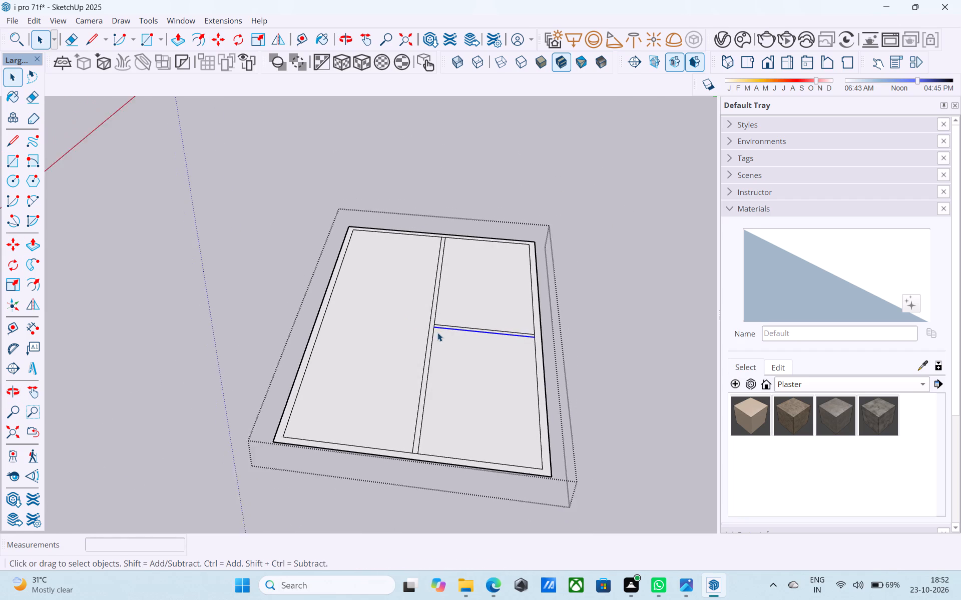
{"action": "scroll", "coordinate": [437, 332], "scroll_direction": "down", "scroll_amount": 4}
{"action": "middle_click_drag", "start_coordinate": [437, 332], "coordinate": [451, 322]}
{"action": "middle_click_drag", "start_coordinate": [434, 367], "coordinate": [449, 352]}
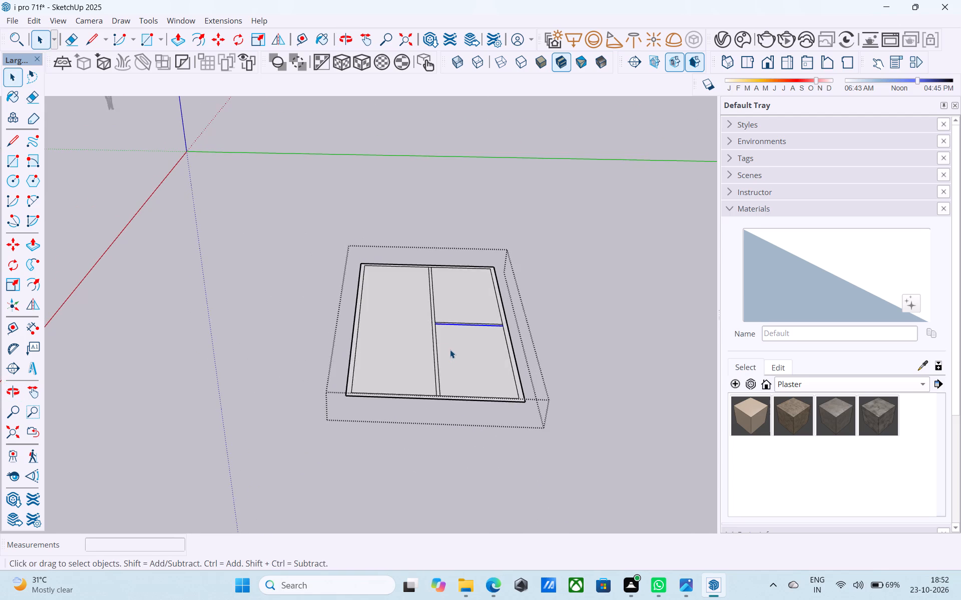
{"action": "scroll", "coordinate": [450, 349], "scroll_direction": "up", "scroll_amount": 4}
{"action": "scroll", "coordinate": [450, 349], "scroll_direction": "down", "scroll_amount": 4}
{"action": "middle_click_drag", "start_coordinate": [450, 349], "coordinate": [453, 364]}
{"action": "scroll", "coordinate": [482, 322], "scroll_direction": "down", "scroll_amount": 4}
{"action": "middle_click_drag", "start_coordinate": [476, 323], "coordinate": [479, 344]}
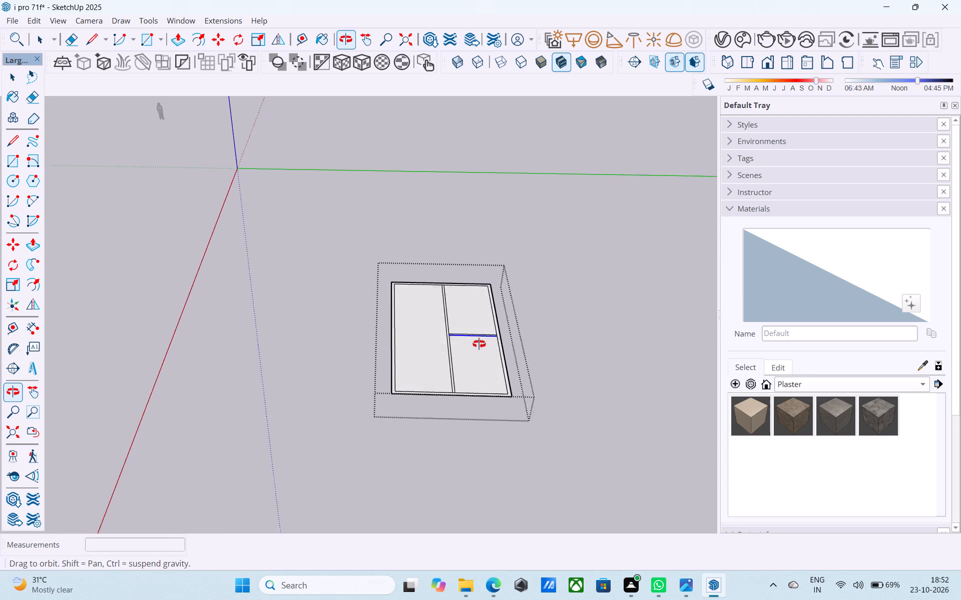
{"action": "middle_click_drag", "start_coordinate": [479, 344], "coordinate": [498, 377]}
{"action": "scroll", "coordinate": [478, 352], "scroll_direction": "up", "scroll_amount": 6}
{"action": "middle_click_drag", "start_coordinate": [436, 351], "coordinate": [418, 340]}
{"action": "scroll", "coordinate": [414, 331], "scroll_direction": "down", "scroll_amount": 4}
{"action": "middle_click_drag", "start_coordinate": [415, 338], "coordinate": [433, 346]}
{"action": "scroll", "coordinate": [409, 338], "scroll_direction": "up", "scroll_amount": 2}
{"action": "scroll", "coordinate": [405, 330], "scroll_direction": "down", "scroll_amount": 2}
{"action": "scroll", "coordinate": [409, 361], "scroll_direction": "up", "scroll_amount": 6}
{"action": "scroll", "coordinate": [380, 346], "scroll_direction": "down", "scroll_amount": 6}
{"action": "middle_click_drag", "start_coordinate": [384, 348], "coordinate": [376, 353]}
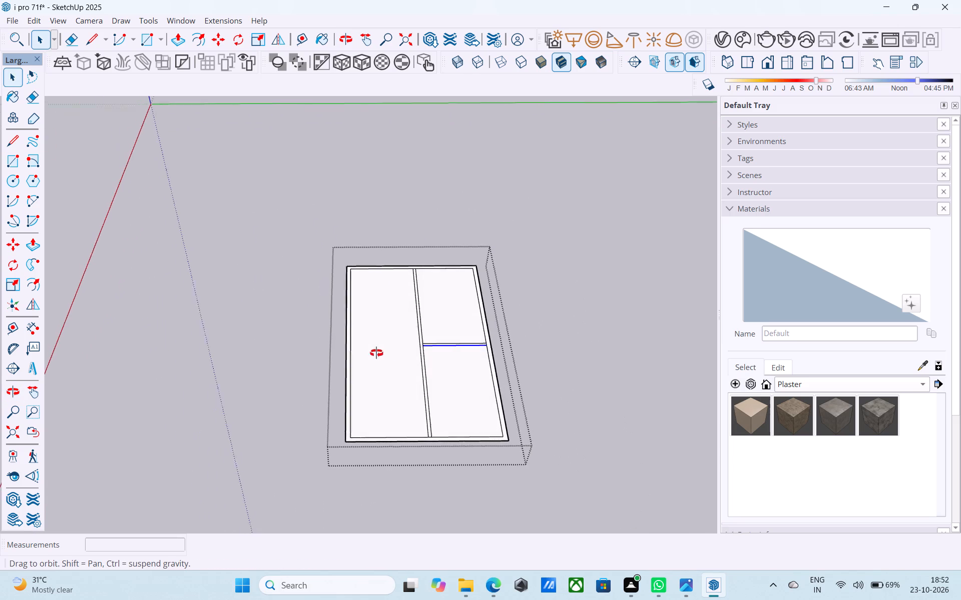
{"action": "middle_click_drag", "start_coordinate": [376, 353], "coordinate": [367, 365]}
{"action": "middle_click_drag", "start_coordinate": [374, 355], "coordinate": [378, 341]}
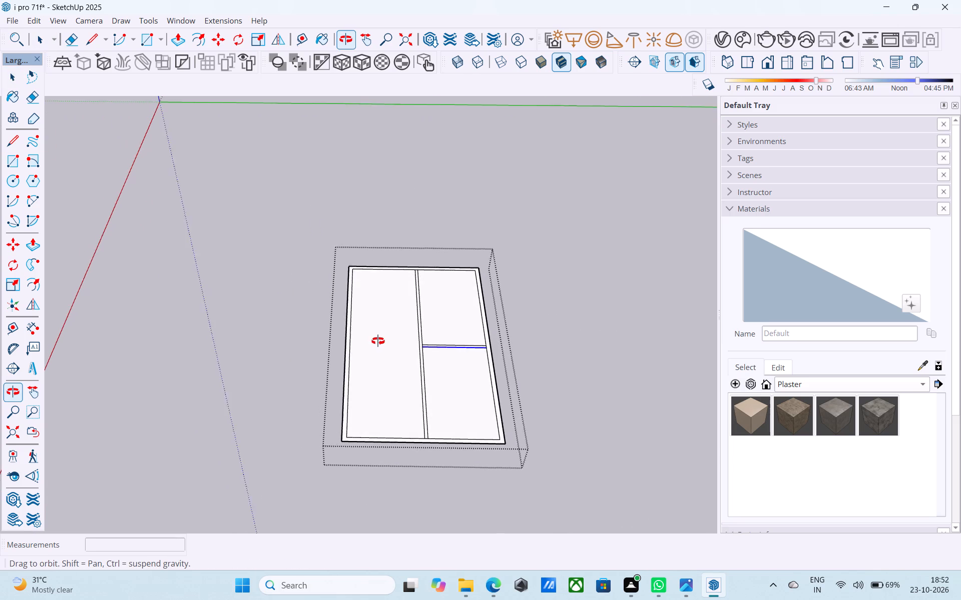
{"action": "middle_click_drag", "start_coordinate": [378, 341], "coordinate": [396, 342]}
Copy the 12' wide bay's inner short-wall edge, at the end farthest from the origin, 8' into the bay.
{"action": "scroll", "coordinate": [363, 413], "scroll_direction": "up", "scroll_amount": 10}
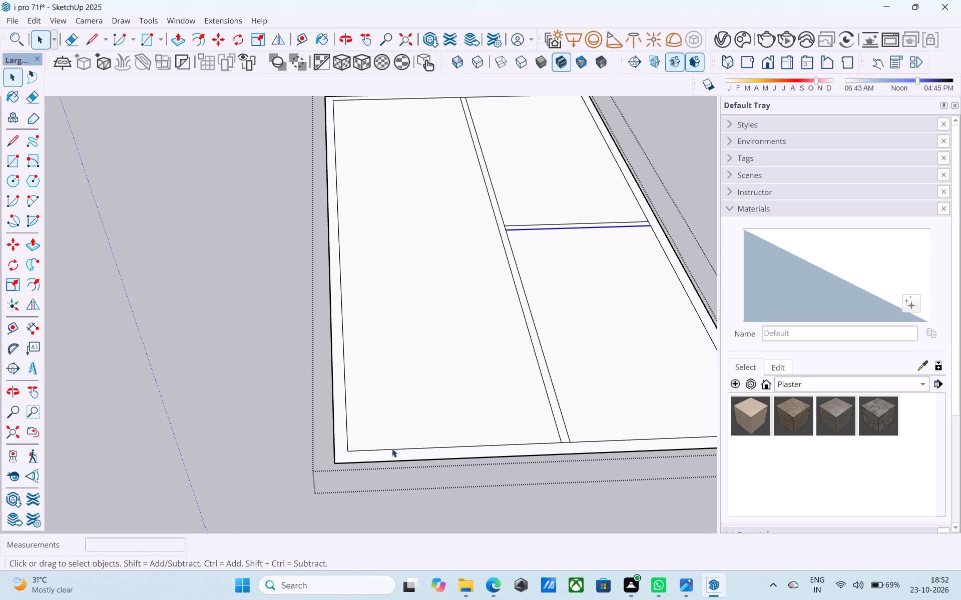
{"action": "left_click", "coordinate": [392, 448]}
{"action": "key", "text": "m"}
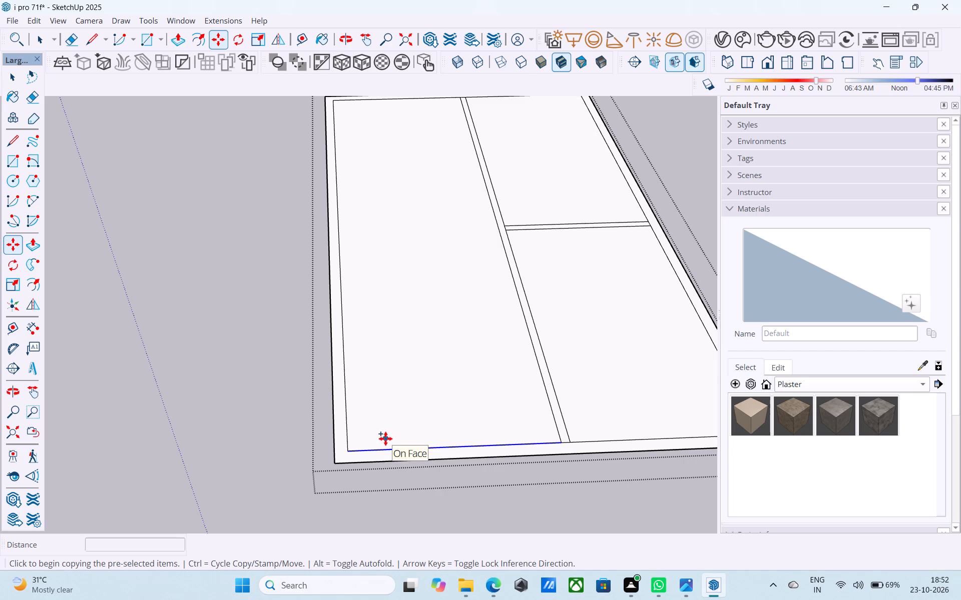
{"action": "left_click", "coordinate": [349, 451]}
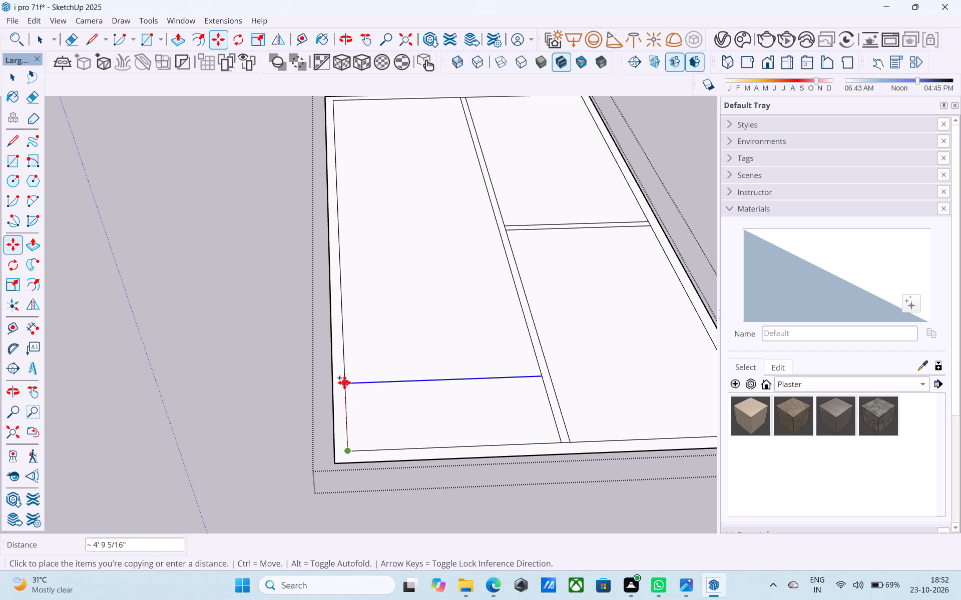
{"action": "type", "text": "8'"}
{"action": "key", "text": "Return"}
Copy the 12' wide bay's cross line 6" farther into the bay to form the cross partition's thickness.
{"action": "scroll", "coordinate": [344, 382], "scroll_direction": "up", "scroll_amount": 1}
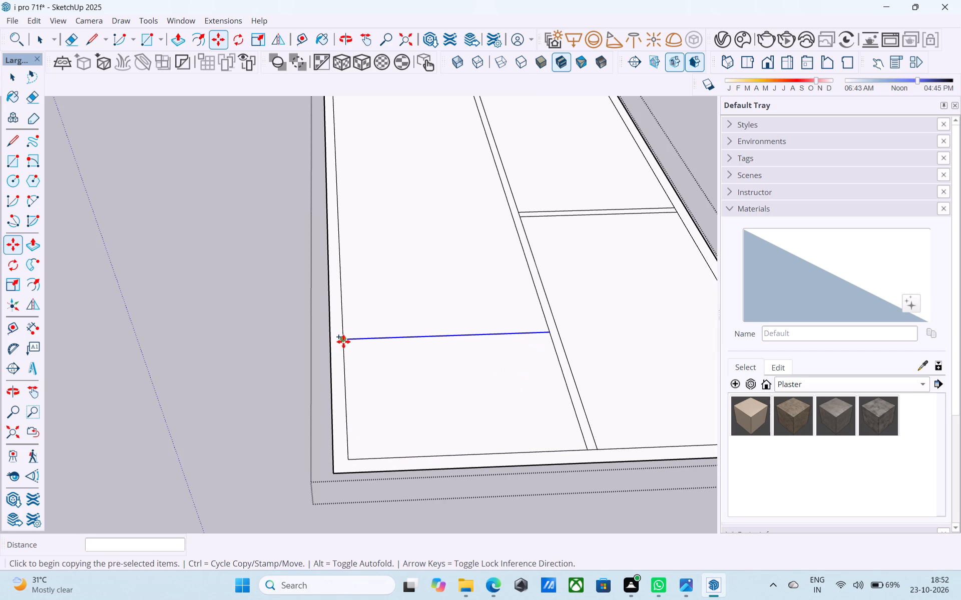
{"action": "left_click", "coordinate": [344, 339]}
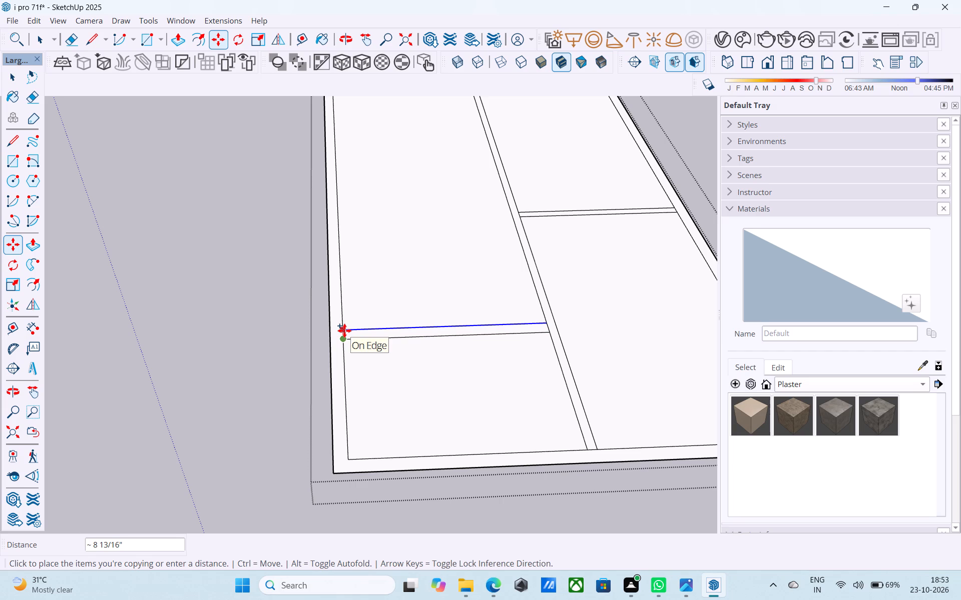
{"action": "type", "text": "6\""}
{"action": "key", "text": "Return"}
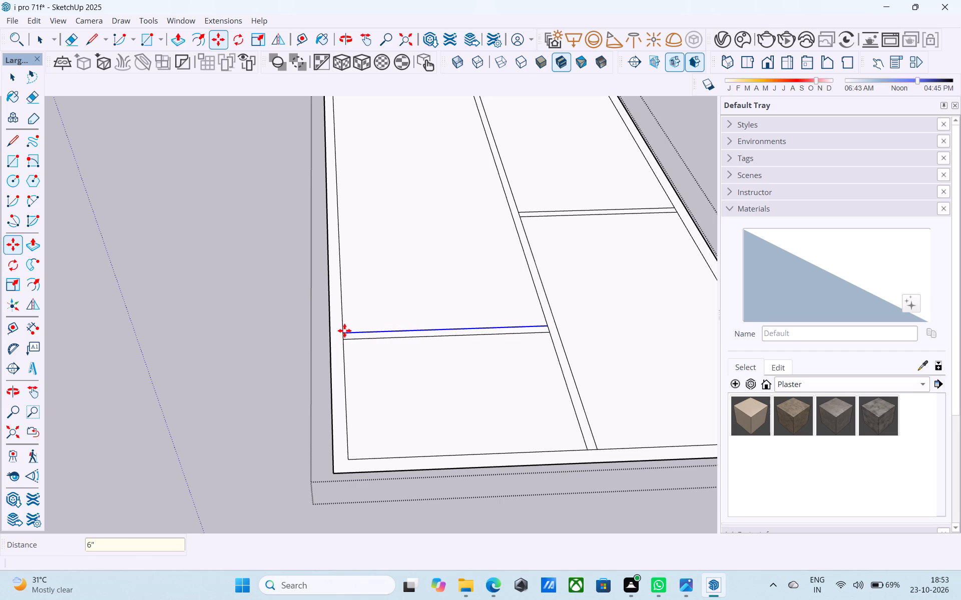
{"action": "key", "text": "space"}
Examine the partition layout and the new cross partition in the 12' wide bay from several angles.
{"action": "scroll", "coordinate": [343, 332], "scroll_direction": "down", "scroll_amount": 6}
{"action": "middle_click_drag", "start_coordinate": [343, 332], "coordinate": [346, 352]}
{"action": "scroll", "coordinate": [367, 346], "scroll_direction": "up", "scroll_amount": 3}
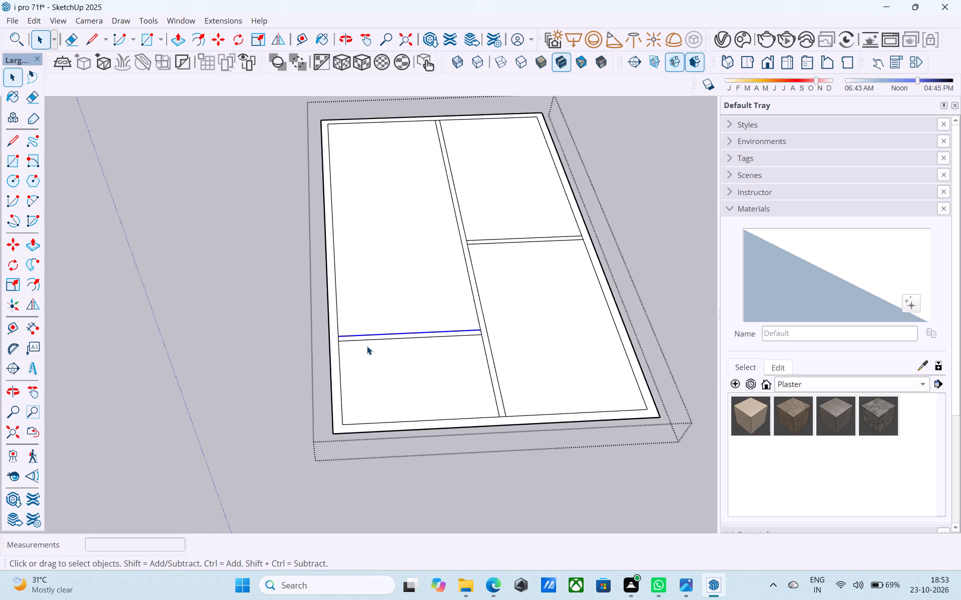
{"action": "middle_click_drag", "start_coordinate": [369, 346], "coordinate": [367, 361]}
{"action": "scroll", "coordinate": [367, 360], "scroll_direction": "up", "scroll_amount": 1}
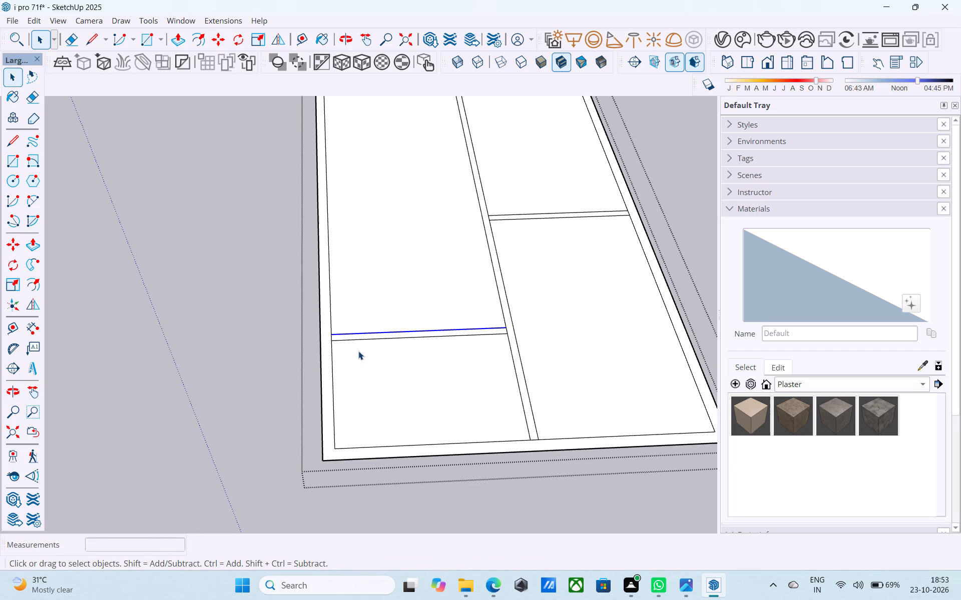
{"action": "scroll", "coordinate": [345, 352], "scroll_direction": "down", "scroll_amount": 6}
{"action": "middle_click_drag", "start_coordinate": [365, 344], "coordinate": [372, 373]}
{"action": "scroll", "coordinate": [372, 373], "scroll_direction": "up", "scroll_amount": 6}
{"action": "middle_click_drag", "start_coordinate": [372, 373], "coordinate": [297, 357]}
{"action": "scroll", "coordinate": [274, 358], "scroll_direction": "down", "scroll_amount": 4}
{"action": "middle_click_drag", "start_coordinate": [333, 382], "coordinate": [350, 373]}
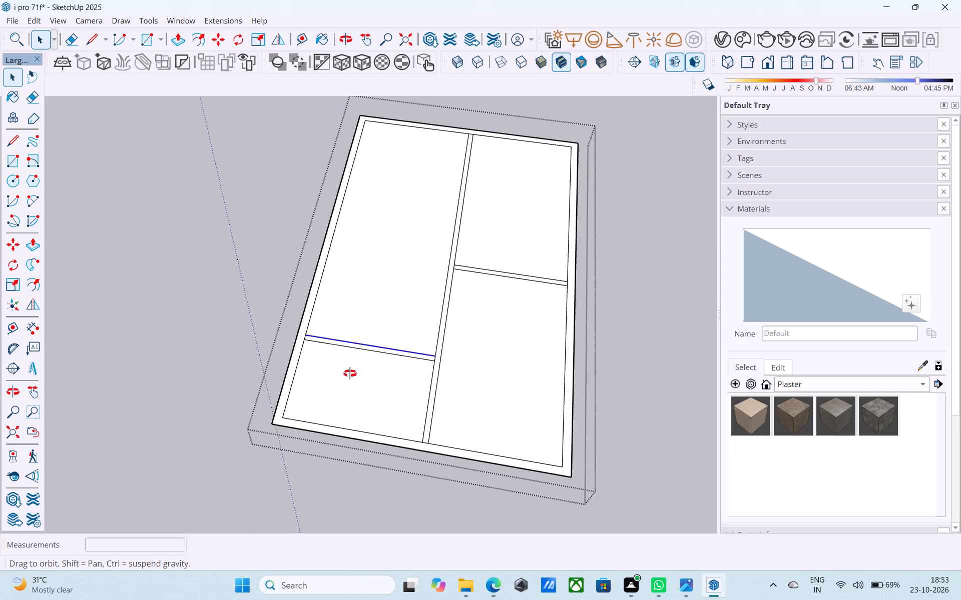
{"action": "middle_click_drag", "start_coordinate": [350, 373], "coordinate": [371, 392]}
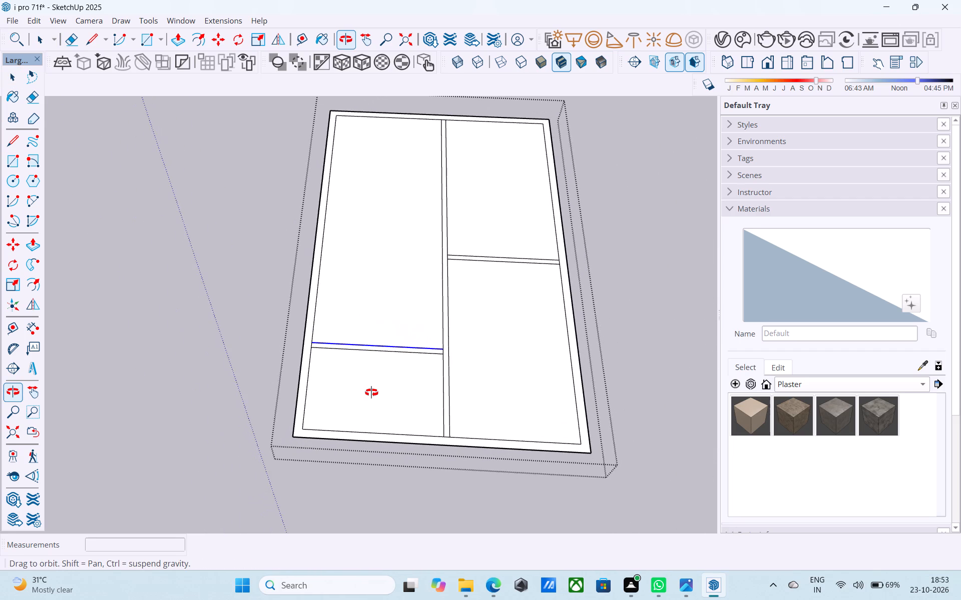
{"action": "middle_click_drag", "start_coordinate": [371, 392], "coordinate": [507, 274]}
{"action": "middle_click_drag", "start_coordinate": [507, 274], "coordinate": [510, 312]}
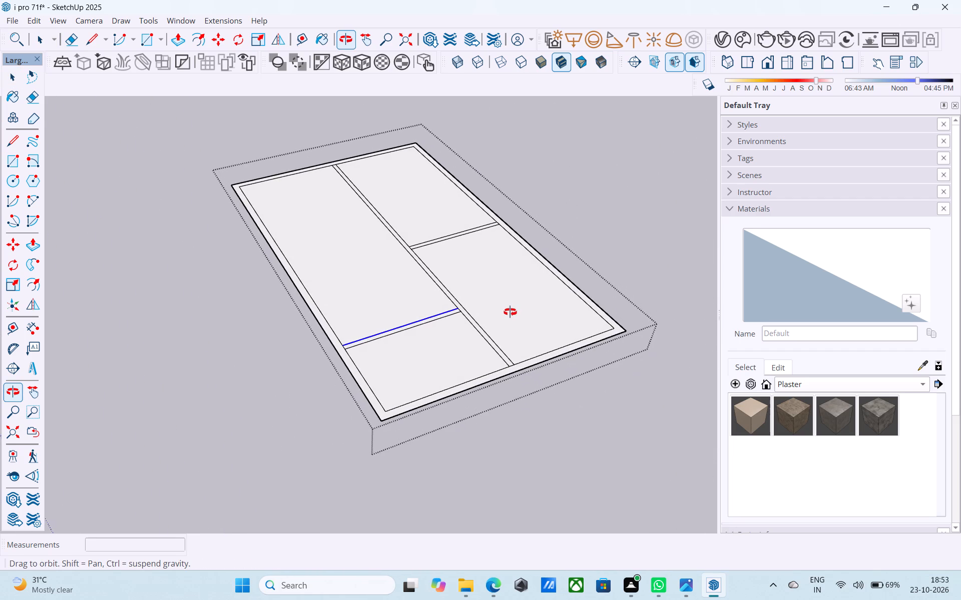
{"action": "middle_click_drag", "start_coordinate": [510, 312], "coordinate": [444, 311]}
Erase the inner wall-edge segments closing the new cross partition at the long outer wall and the lengthwise partition at the short wall.
{"action": "key", "text": "e"}
{"action": "scroll", "coordinate": [339, 332], "scroll_direction": "up", "scroll_amount": 13}
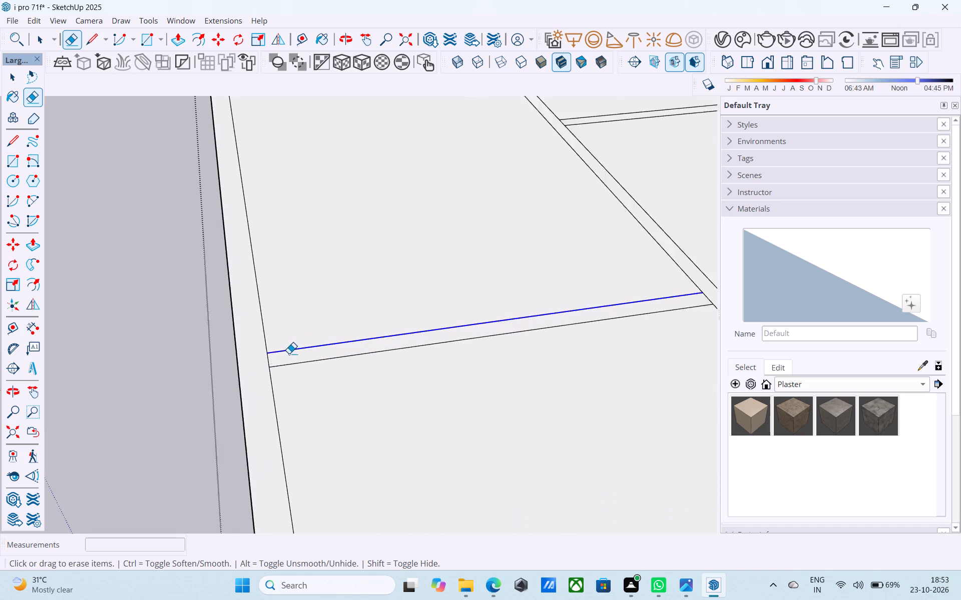
{"action": "left_click", "coordinate": [267, 364]}
{"action": "scroll", "coordinate": [257, 356], "scroll_direction": "down", "scroll_amount": 19}
{"action": "middle_click_drag", "start_coordinate": [301, 368], "coordinate": [313, 407]}
{"action": "scroll", "coordinate": [345, 412], "scroll_direction": "up", "scroll_amount": 15}
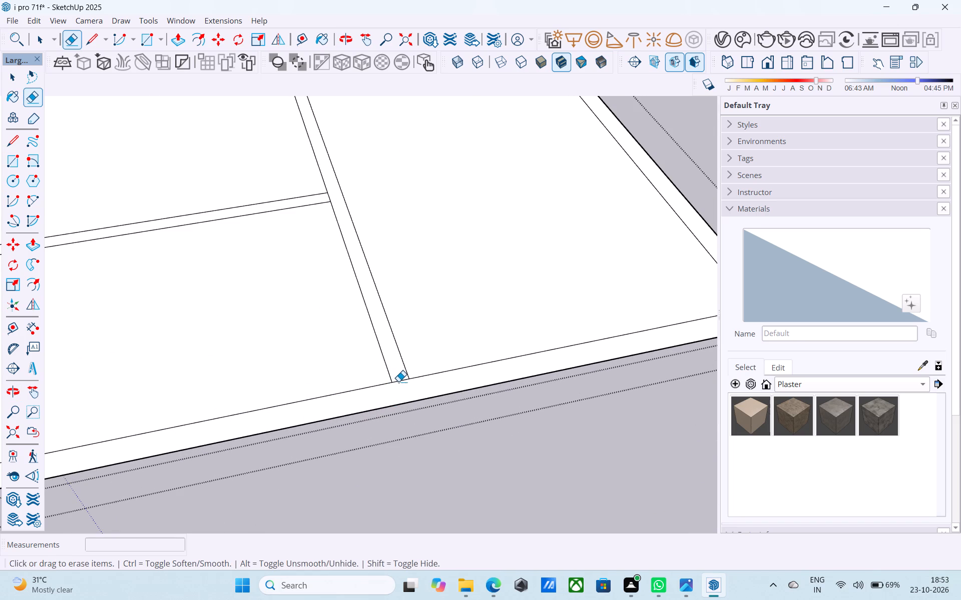
{"action": "left_click", "coordinate": [398, 381]}
{"action": "scroll", "coordinate": [400, 387], "scroll_direction": "down", "scroll_amount": 6}
{"action": "scroll", "coordinate": [402, 392], "scroll_direction": "up", "scroll_amount": 1}
{"action": "scroll", "coordinate": [402, 392], "scroll_direction": "down", "scroll_amount": 1}
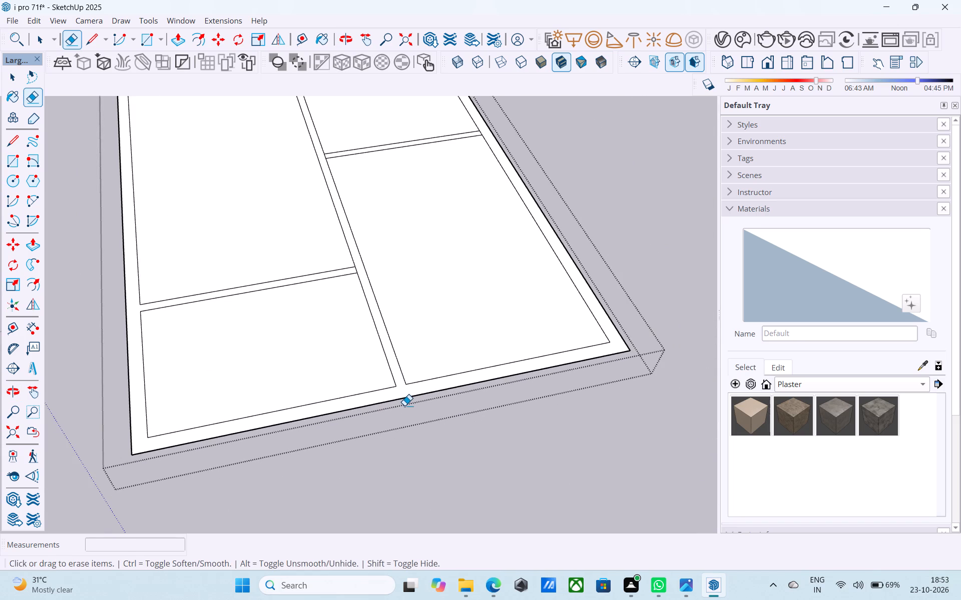
Draw a line across the short outer wall, extending the lengthwise partition's edge on the 11' bay side to the outer edge.
{"action": "key", "text": "l"}
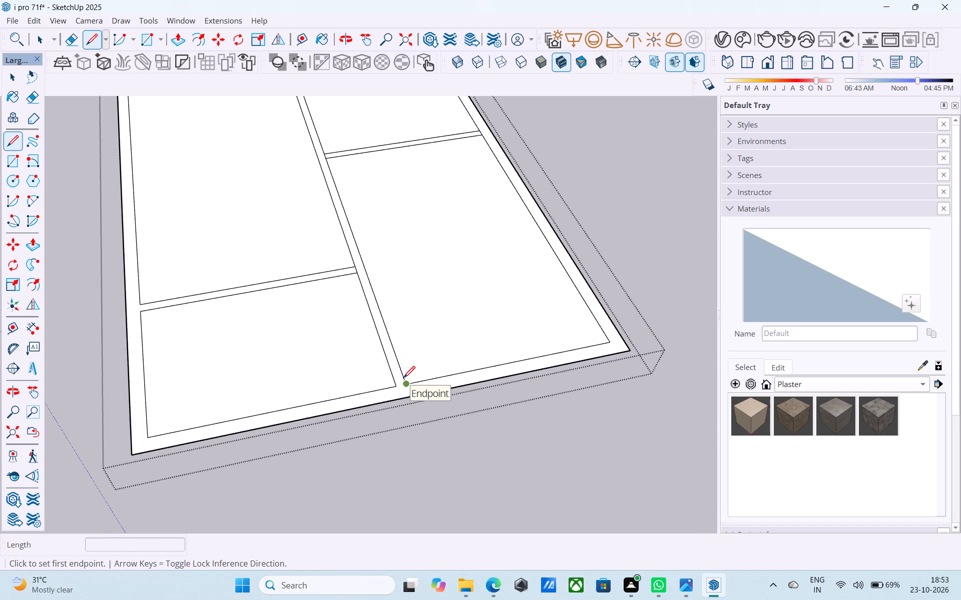
{"action": "scroll", "coordinate": [403, 379], "scroll_direction": "up", "scroll_amount": 4}
{"action": "left_click", "coordinate": [406, 387]}
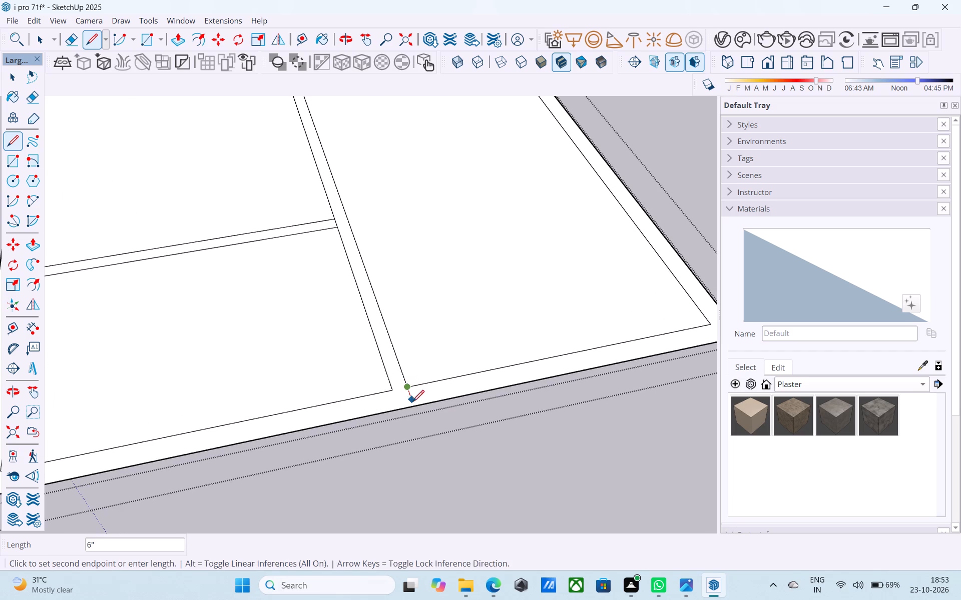
{"action": "left_click", "coordinate": [413, 404]}
{"action": "key", "text": "space"}
Draw a 9" line across the long outer wall, extending the 11' cross partition's edge to the building's outer edge.
{"action": "scroll", "coordinate": [413, 403], "scroll_direction": "down", "scroll_amount": 12}
{"action": "middle_click_drag", "start_coordinate": [410, 402], "coordinate": [400, 402]}
{"action": "middle_click_drag", "start_coordinate": [474, 240], "coordinate": [433, 238]}
{"action": "scroll", "coordinate": [427, 248], "scroll_direction": "up", "scroll_amount": 6}
{"action": "key", "text": "l"}
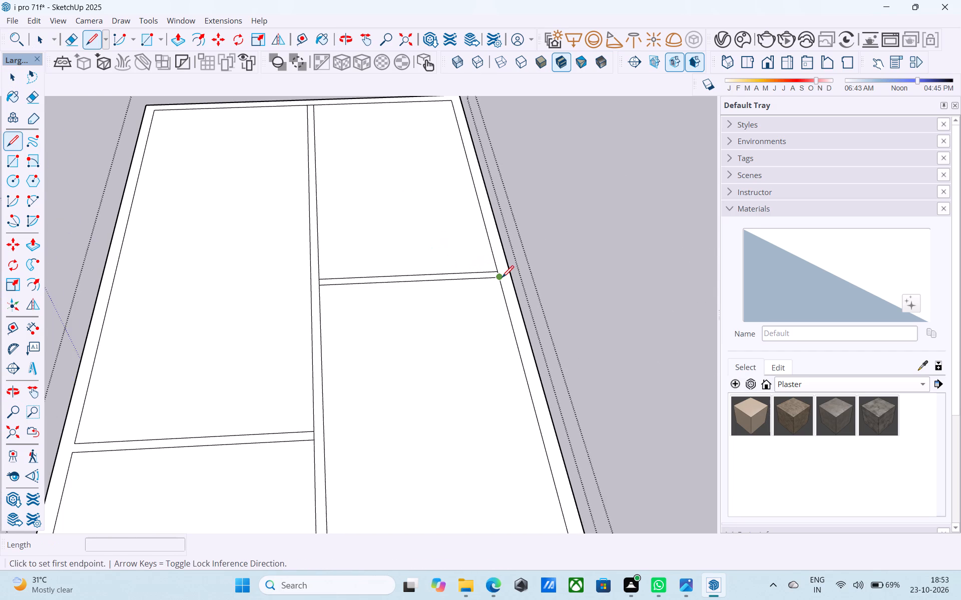
{"action": "left_click", "coordinate": [499, 278]}
{"action": "left_click", "coordinate": [511, 278]}
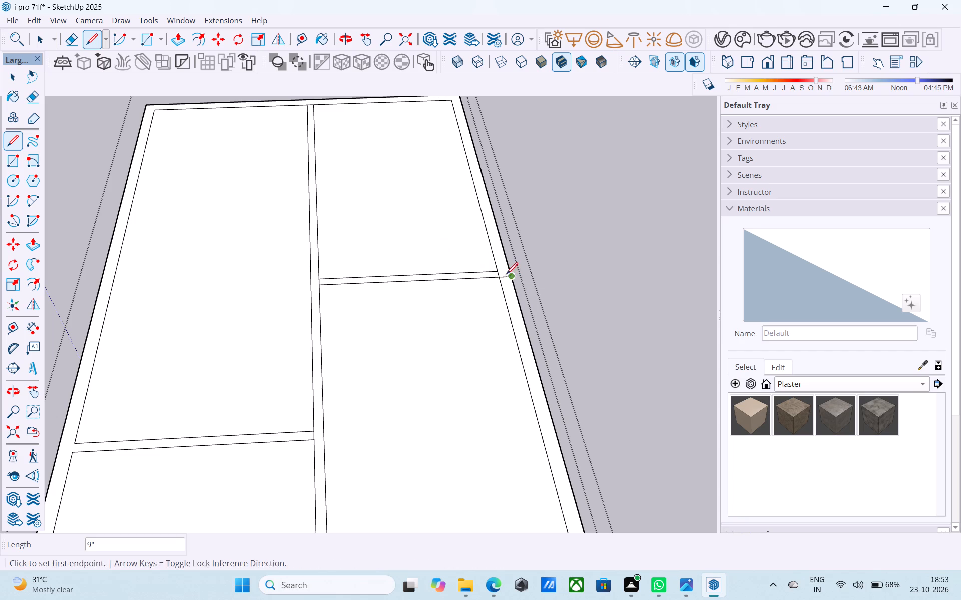
{"action": "key", "text": "space"}
Erase the remaining edge segments closing both cross partitions at the lengthwise partition and the 11' one at the outer wall.
{"action": "key", "text": "e"}
{"action": "scroll", "coordinate": [498, 270], "scroll_direction": "up", "scroll_amount": 8}
{"action": "left_click", "coordinate": [498, 279]}
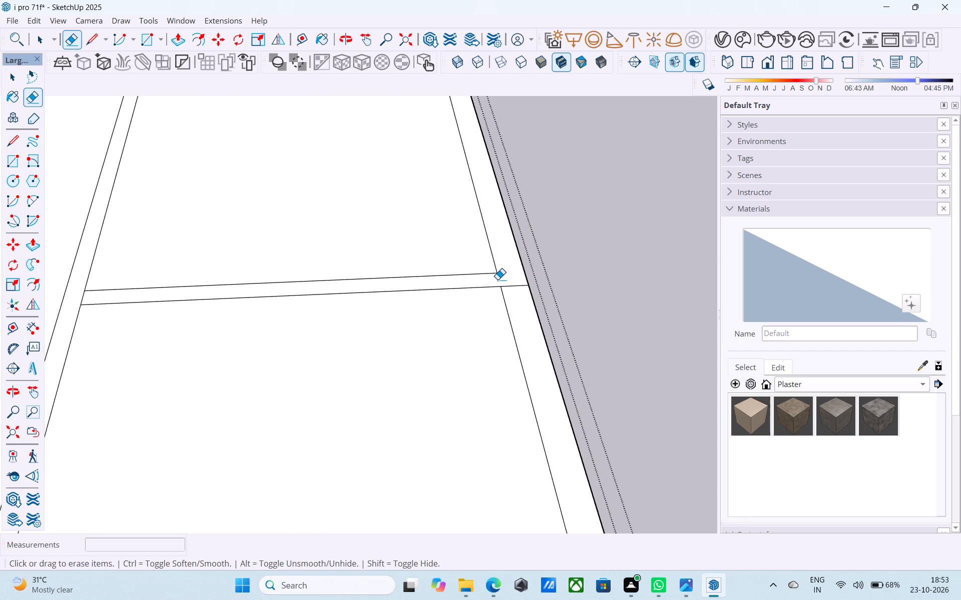
{"action": "scroll", "coordinate": [499, 275], "scroll_direction": "down", "scroll_amount": 2}
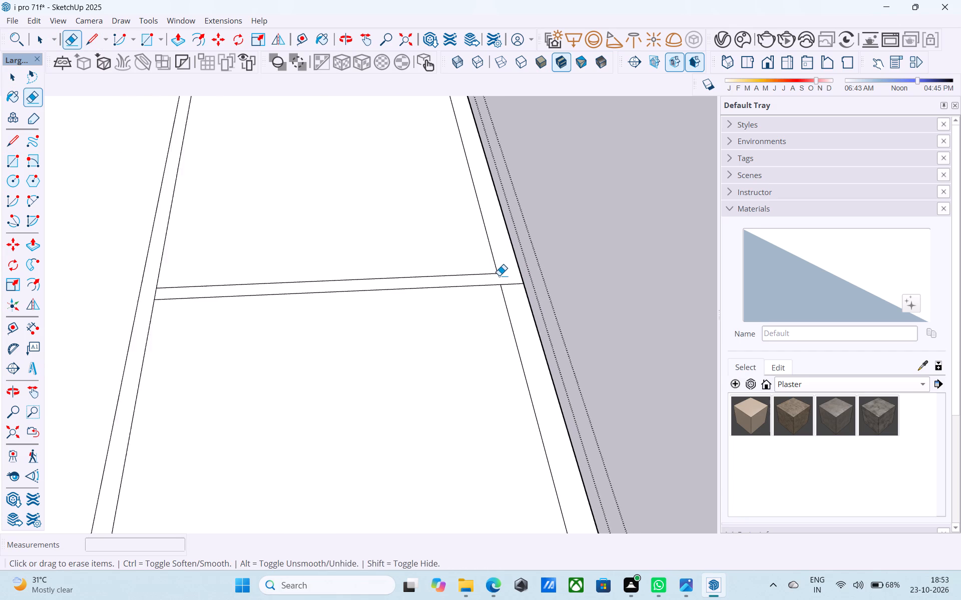
{"action": "scroll", "coordinate": [499, 275], "scroll_direction": "down", "scroll_amount": 3}
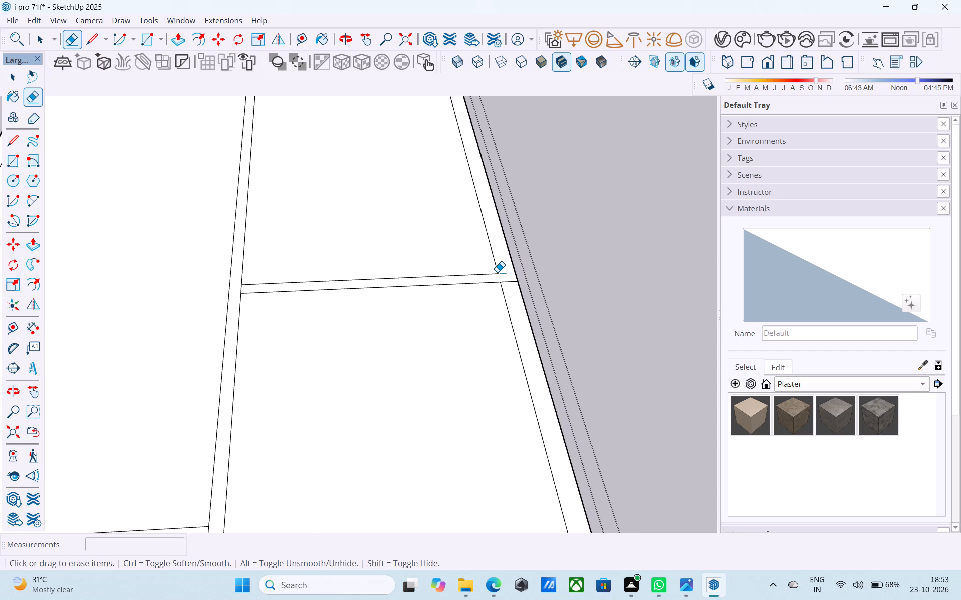
{"action": "scroll", "coordinate": [411, 289], "scroll_direction": "down", "scroll_amount": 4}
{"action": "middle_click_drag", "start_coordinate": [408, 290], "coordinate": [400, 306]}
{"action": "scroll", "coordinate": [327, 289], "scroll_direction": "up", "scroll_amount": 8}
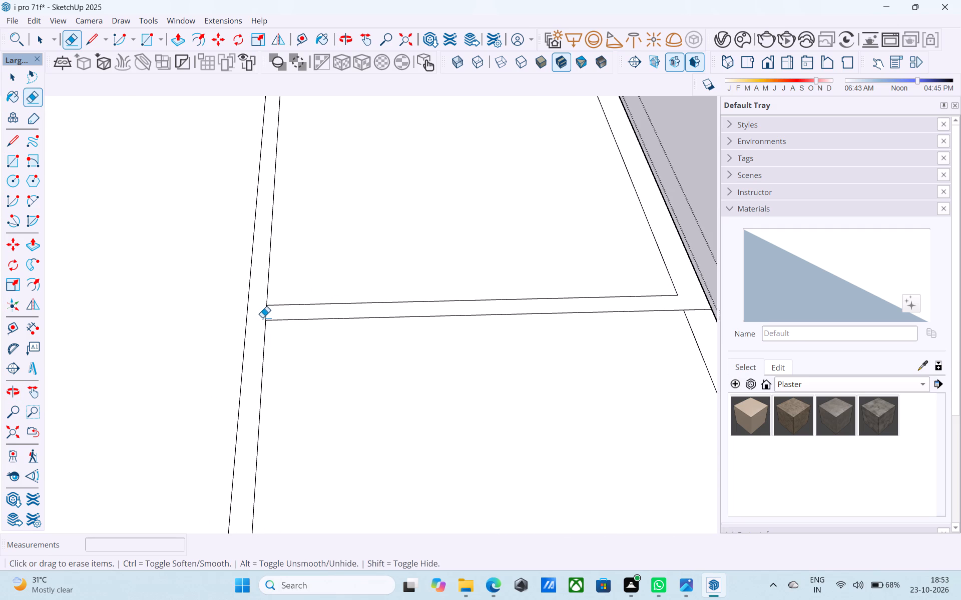
{"action": "left_click", "coordinate": [268, 314]}
{"action": "scroll", "coordinate": [289, 292], "scroll_direction": "down", "scroll_amount": 12}
{"action": "scroll", "coordinate": [257, 403], "scroll_direction": "up", "scroll_amount": 4}
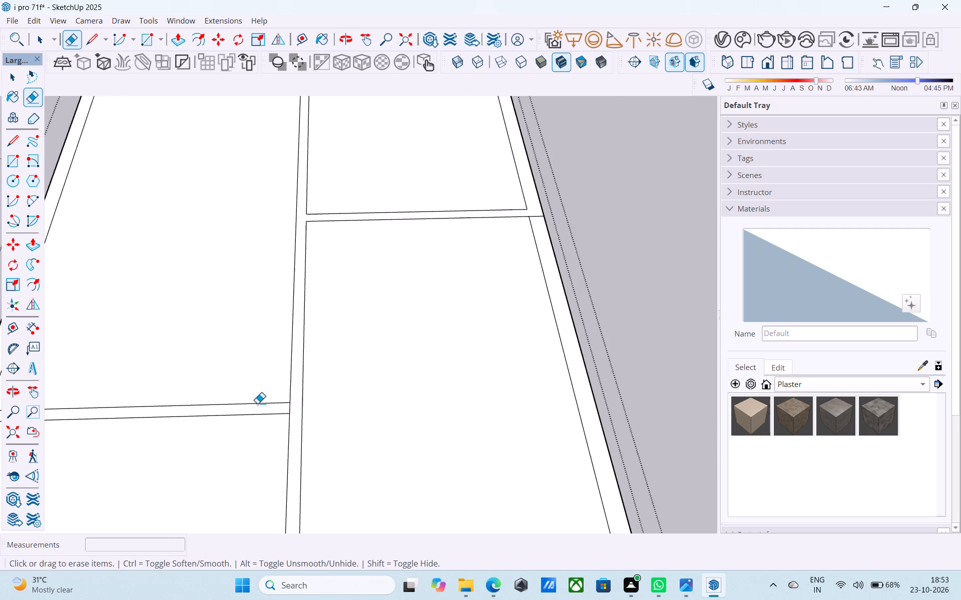
{"action": "scroll", "coordinate": [257, 403], "scroll_direction": "up", "scroll_amount": 7}
{"action": "left_click", "coordinate": [289, 399]}
{"action": "left_click_drag", "start_coordinate": [293, 399], "coordinate": [285, 399]}
{"action": "scroll", "coordinate": [377, 368], "scroll_direction": "down", "scroll_amount": 7}
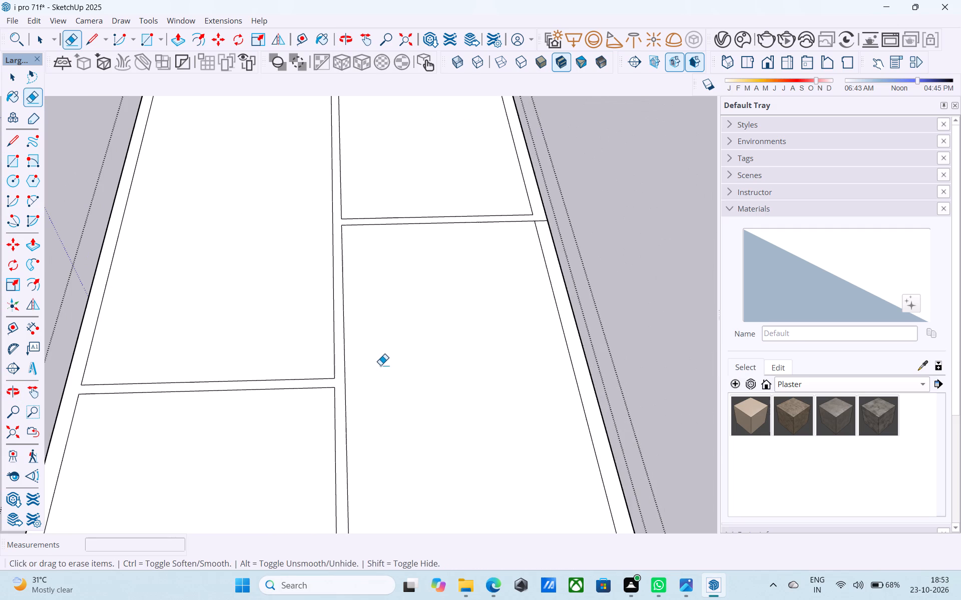
{"action": "scroll", "coordinate": [297, 318], "scroll_direction": "down", "scroll_amount": 6}
{"action": "middle_click_drag", "start_coordinate": [293, 315], "coordinate": [284, 314]}
{"action": "key", "text": "space"}
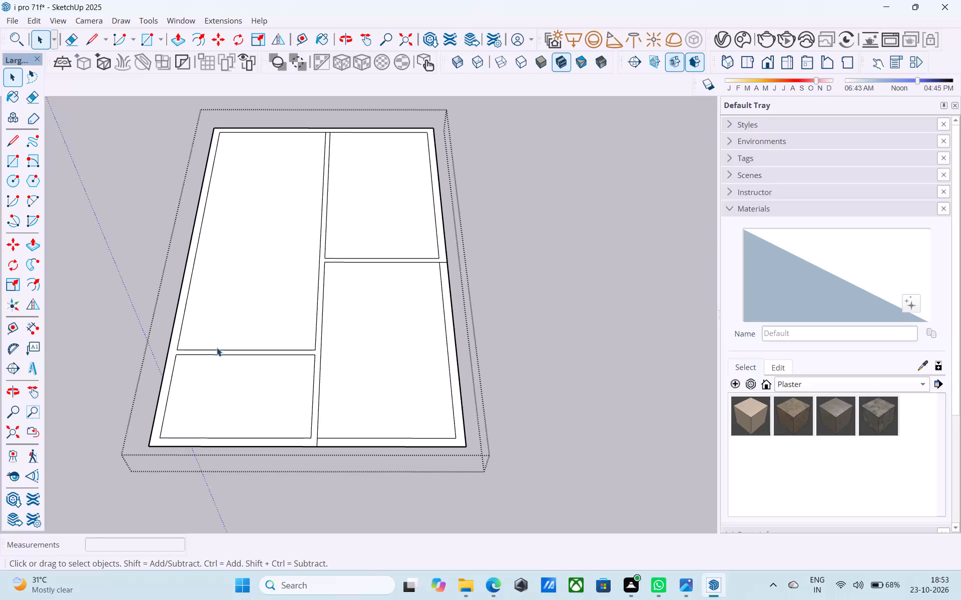
Push/Pull the connected outer wall and partition face up 10', leaving out the walls around the open corner room.
{"action": "middle_click_drag", "start_coordinate": [217, 347], "coordinate": [216, 336]}
{"action": "scroll", "coordinate": [223, 333], "scroll_direction": "down", "scroll_amount": 1}
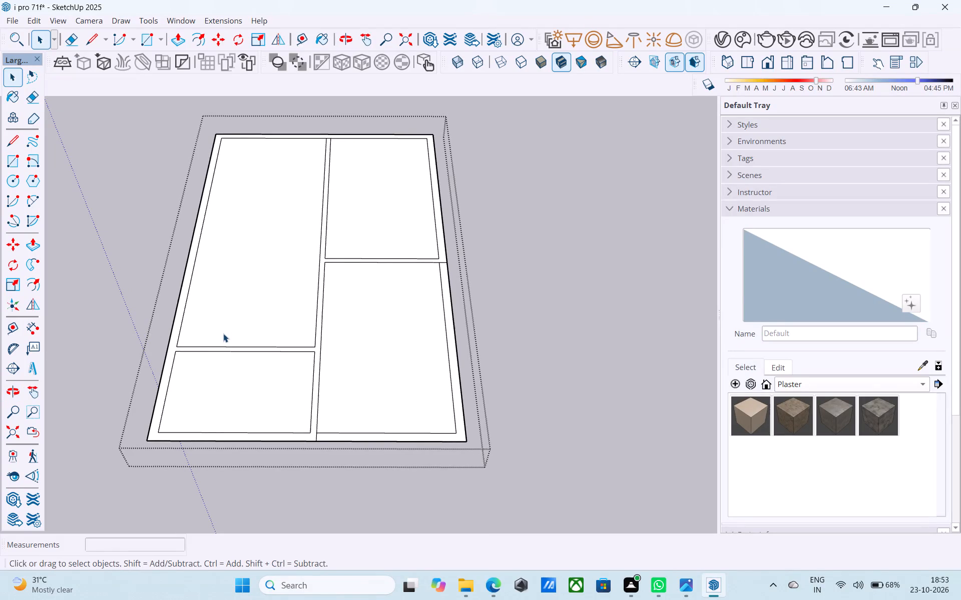
{"action": "scroll", "coordinate": [275, 315], "scroll_direction": "down", "scroll_amount": 2}
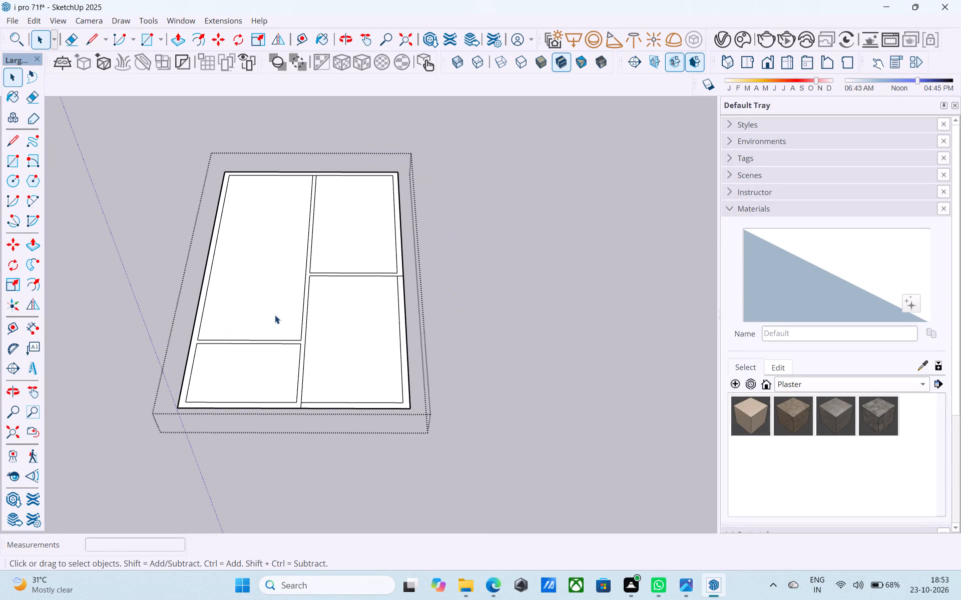
{"action": "scroll", "coordinate": [275, 315], "scroll_direction": "down", "scroll_amount": 1}
{"action": "middle_click_drag", "start_coordinate": [280, 318], "coordinate": [292, 318]}
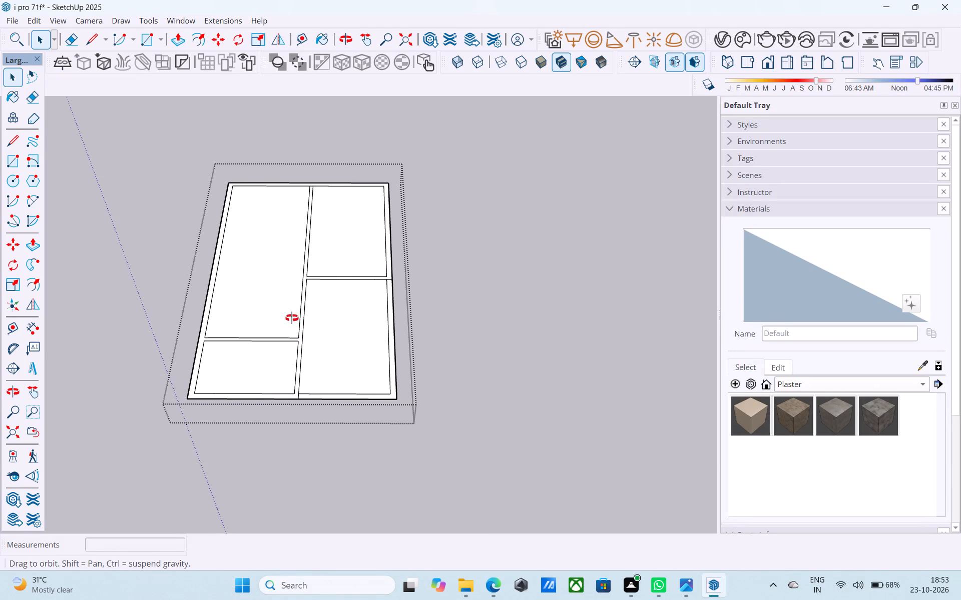
{"action": "middle_click_drag", "start_coordinate": [292, 318], "coordinate": [303, 314]}
{"action": "scroll", "coordinate": [213, 344], "scroll_direction": "up", "scroll_amount": 9}
{"action": "left_click", "coordinate": [204, 350]}
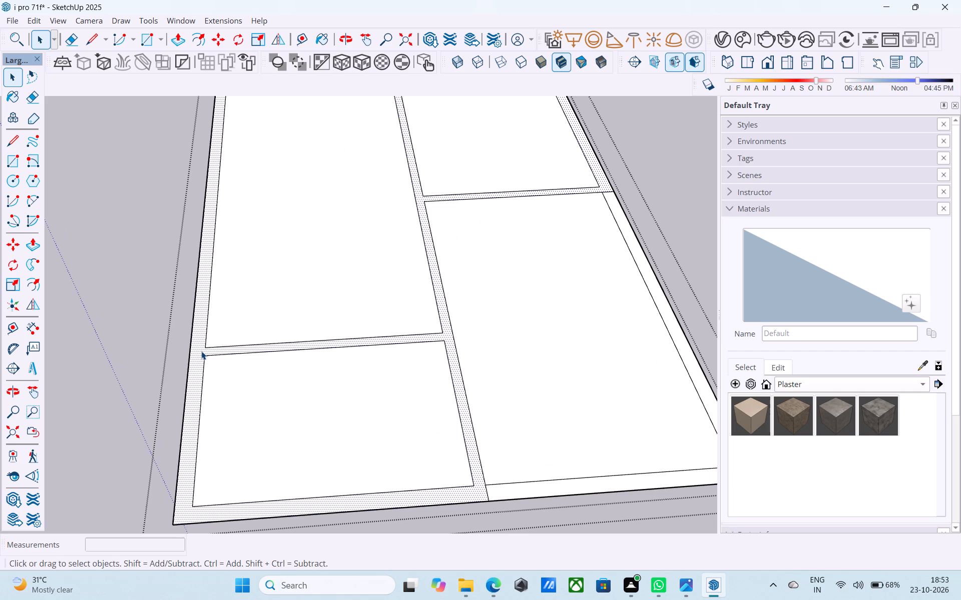
{"action": "key", "text": "p"}
{"action": "left_click", "coordinate": [201, 351]}
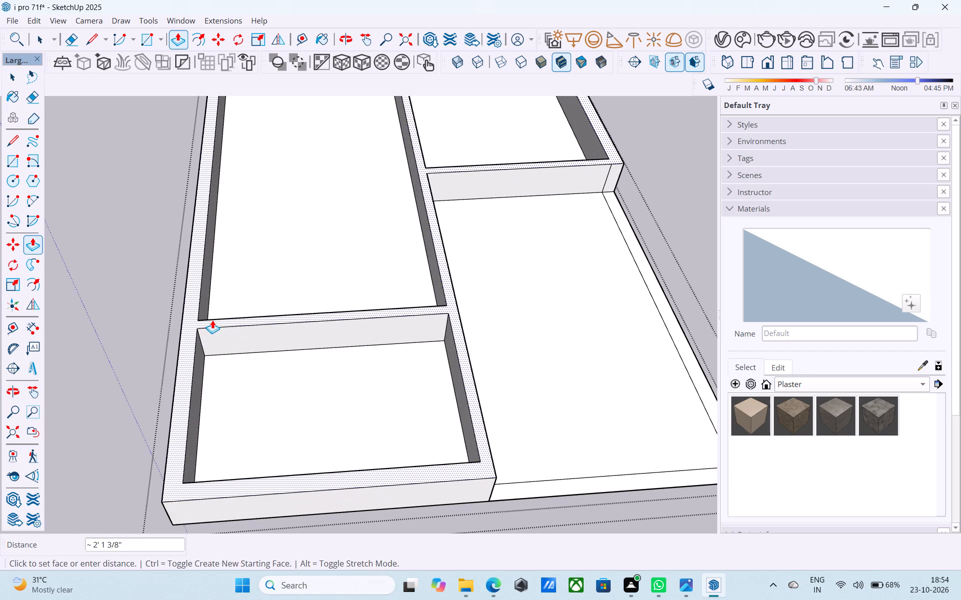
{"action": "type", "text": "10'"}
{"action": "key", "text": "Return"}
{"action": "key", "text": "space"}
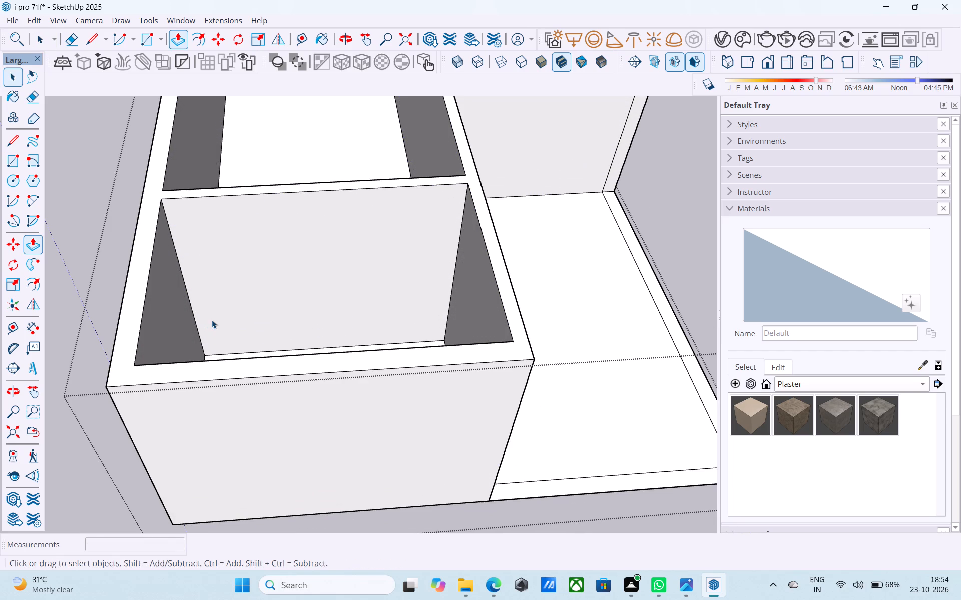
Draw a 12' by 30' rectangle at wall-top level between opposite inner corners of the largest room.
{"action": "scroll", "coordinate": [212, 327], "scroll_direction": "down", "scroll_amount": 7}
{"action": "middle_click_drag", "start_coordinate": [218, 337], "coordinate": [158, 225]}
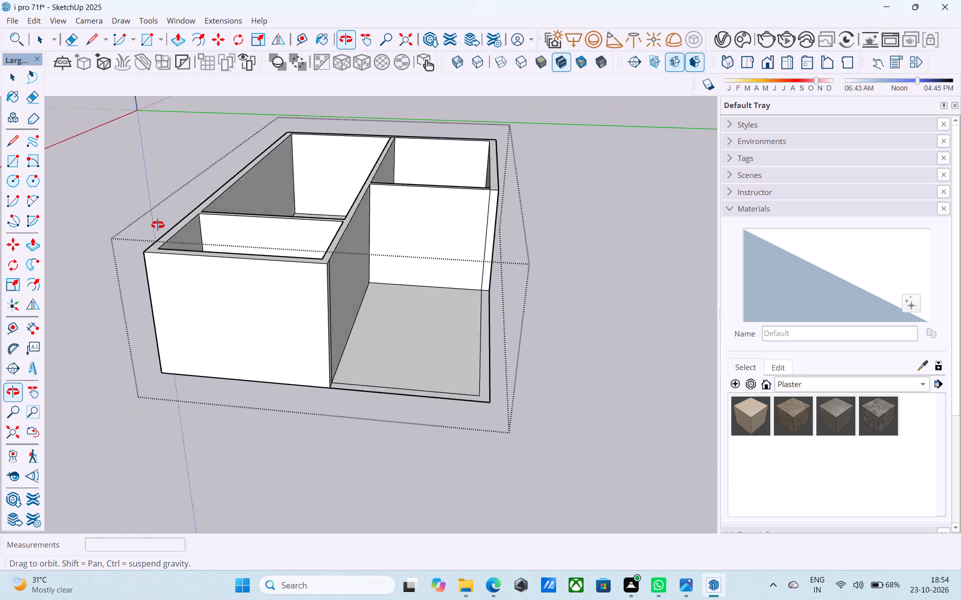
{"action": "middle_click_drag", "start_coordinate": [158, 225], "coordinate": [179, 212]}
{"action": "middle_click_drag", "start_coordinate": [216, 289], "coordinate": [221, 324]}
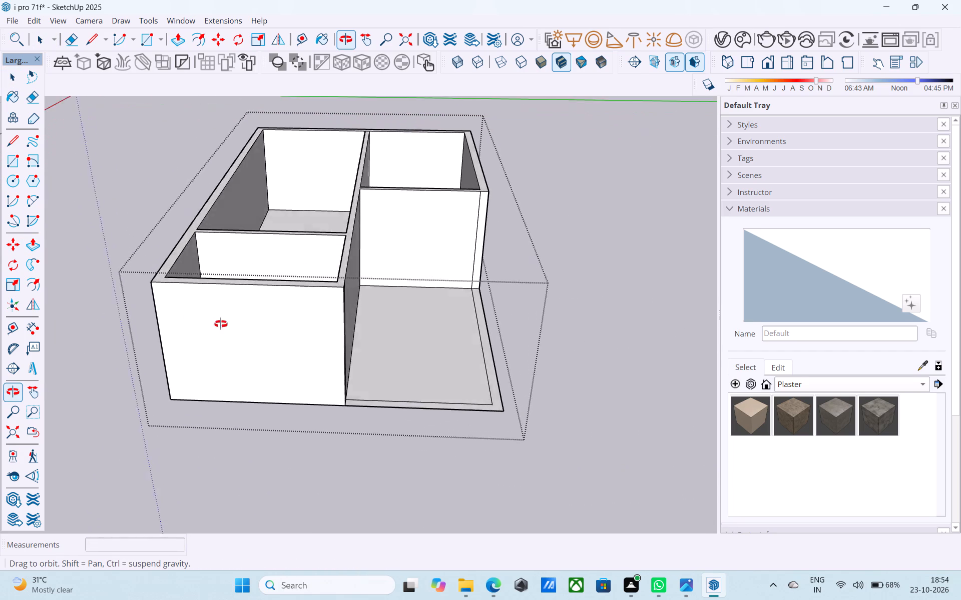
{"action": "middle_click_drag", "start_coordinate": [221, 324], "coordinate": [253, 339]}
{"action": "middle_click_drag", "start_coordinate": [200, 305], "coordinate": [217, 377]}
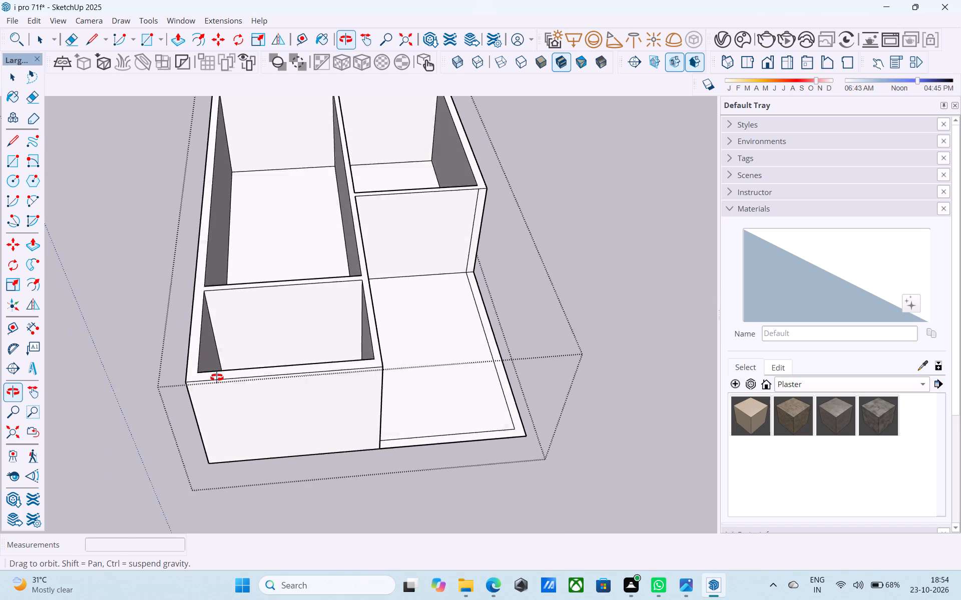
{"action": "middle_click_drag", "start_coordinate": [217, 377], "coordinate": [218, 379]}
{"action": "scroll", "coordinate": [248, 314], "scroll_direction": "down", "scroll_amount": 6}
{"action": "middle_click_drag", "start_coordinate": [258, 228], "coordinate": [254, 276]}
{"action": "middle_click_drag", "start_coordinate": [223, 229], "coordinate": [214, 224]}
{"action": "key", "text": "r"}
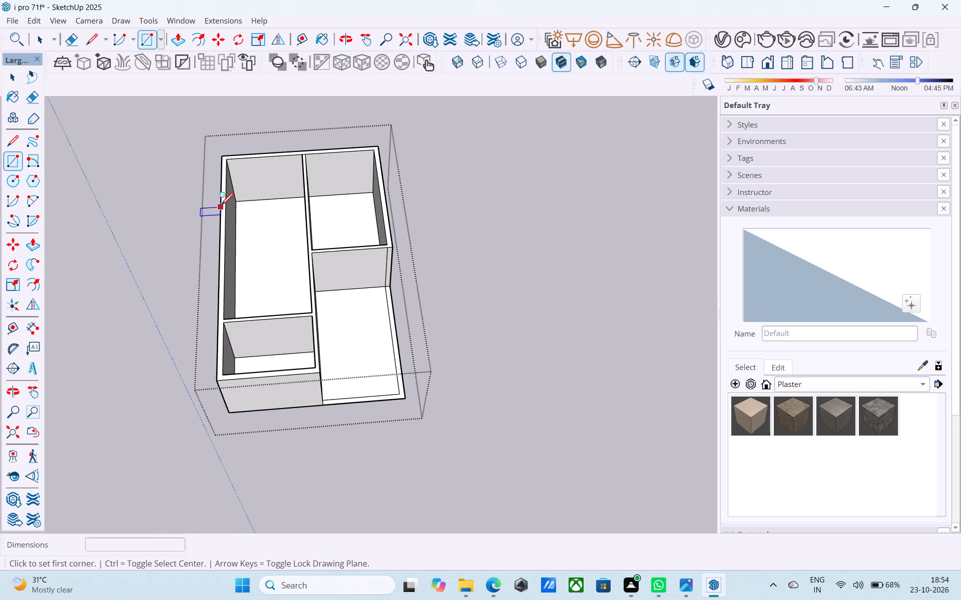
{"action": "left_click", "coordinate": [230, 158]}
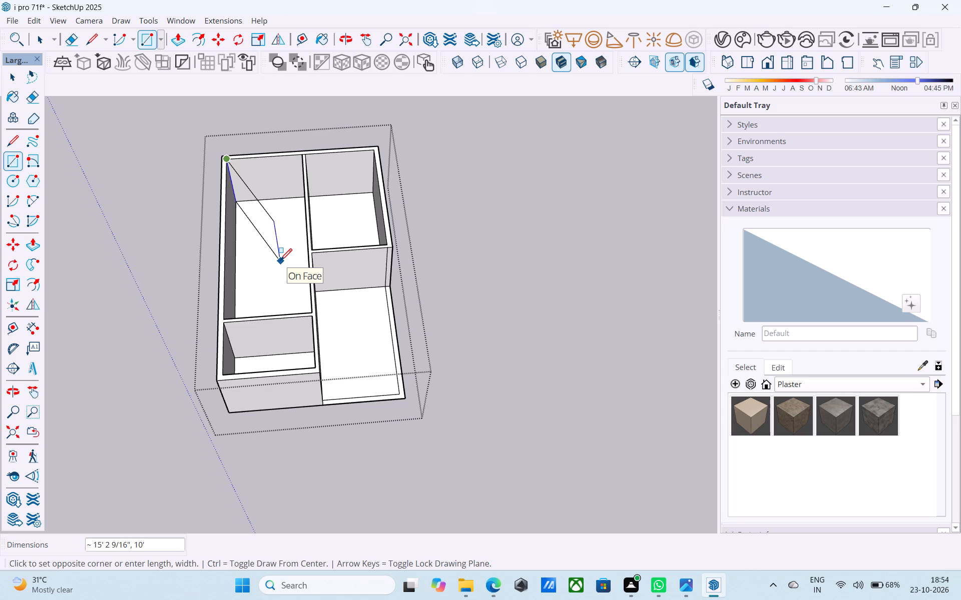
{"action": "scroll", "coordinate": [280, 263], "scroll_direction": "up", "scroll_amount": 5}
{"action": "left_click", "coordinate": [336, 358]}
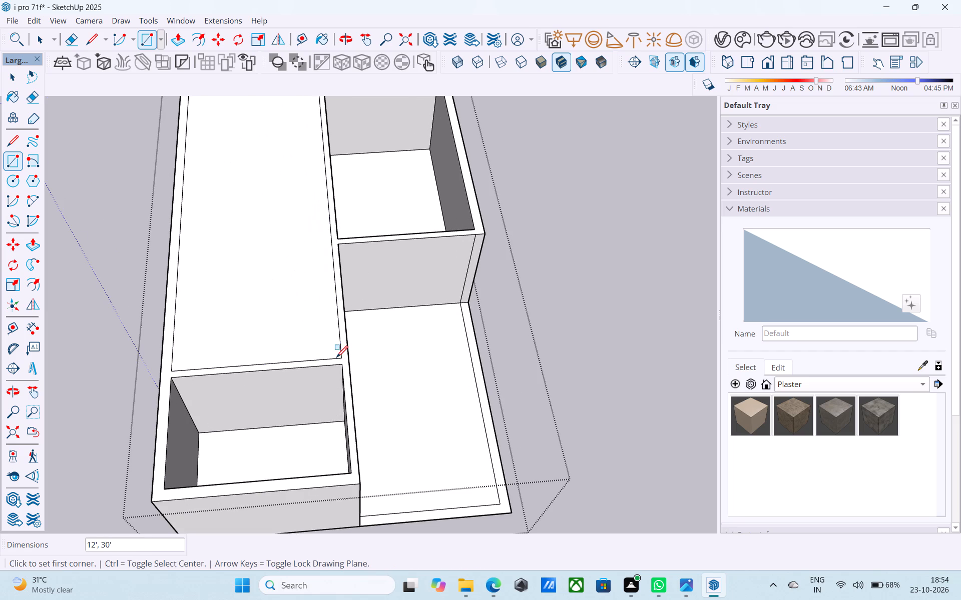
Reverse the 12' by 30' rectangle face covering the largest room.
{"action": "key", "text": "space"}
{"action": "left_click", "coordinate": [313, 314]}
{"action": "right_click", "coordinate": [313, 314]}
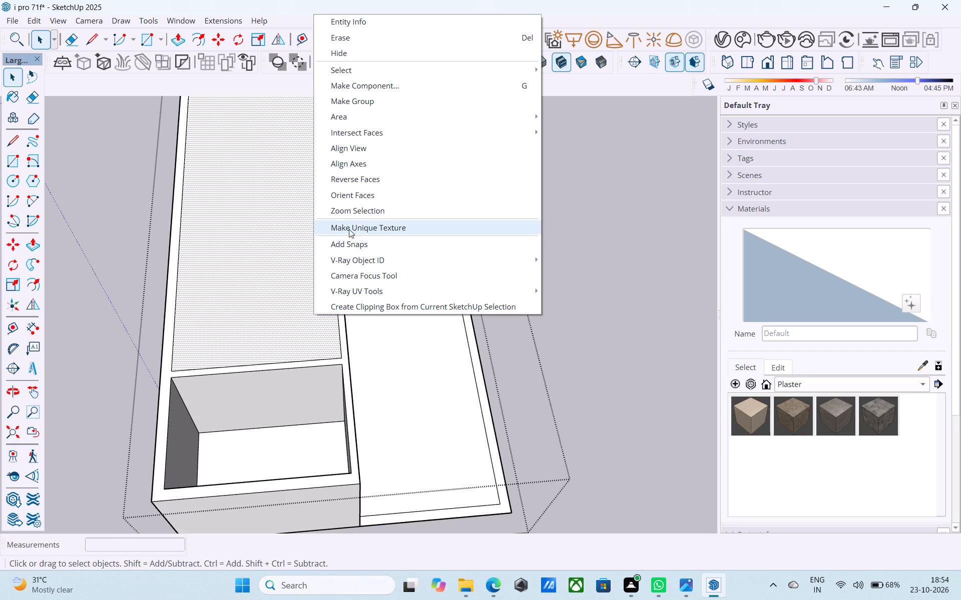
{"action": "left_click", "coordinate": [364, 180]}
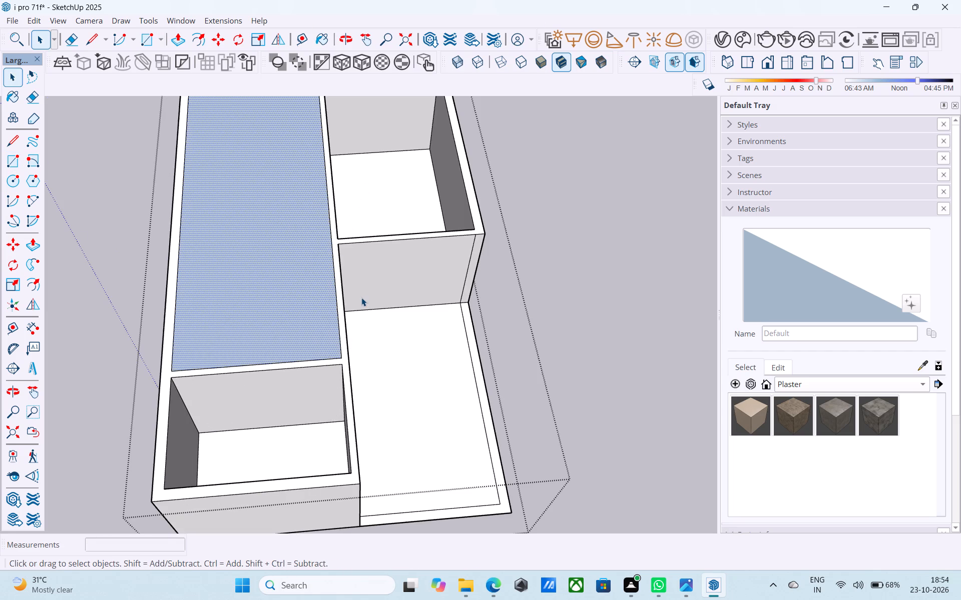
Draw a 6" vertical line up from the cover rectangle's corner where the long and short outer walls meet.
{"action": "scroll", "coordinate": [361, 297], "scroll_direction": "down", "scroll_amount": 6}
{"action": "middle_click_drag", "start_coordinate": [361, 297], "coordinate": [346, 297]}
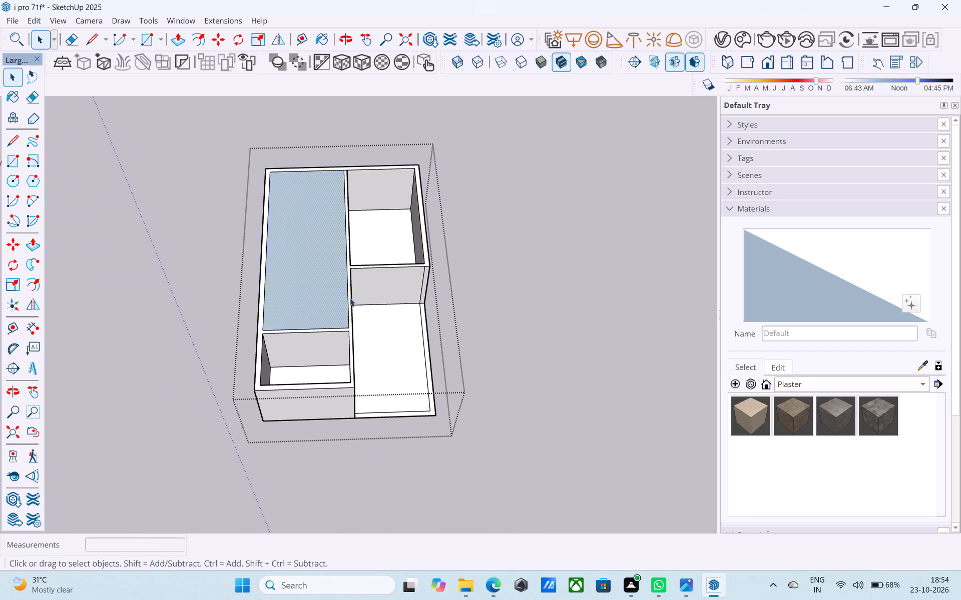
{"action": "middle_click_drag", "start_coordinate": [350, 298], "coordinate": [354, 280]}
{"action": "middle_click_drag", "start_coordinate": [288, 194], "coordinate": [298, 170]}
{"action": "key", "text": "l"}
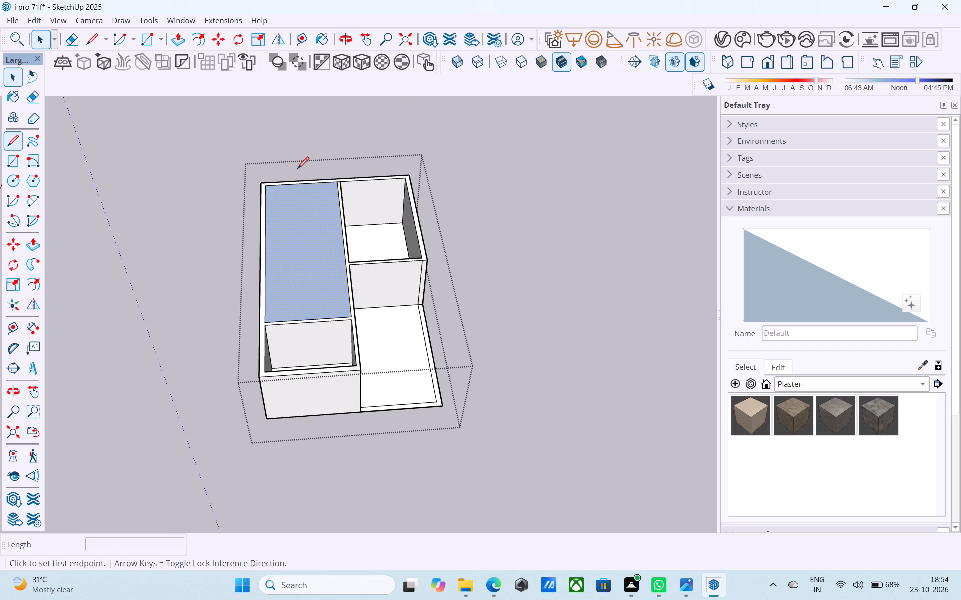
{"action": "scroll", "coordinate": [259, 193], "scroll_direction": "up", "scroll_amount": 13}
{"action": "left_click", "coordinate": [274, 174]}
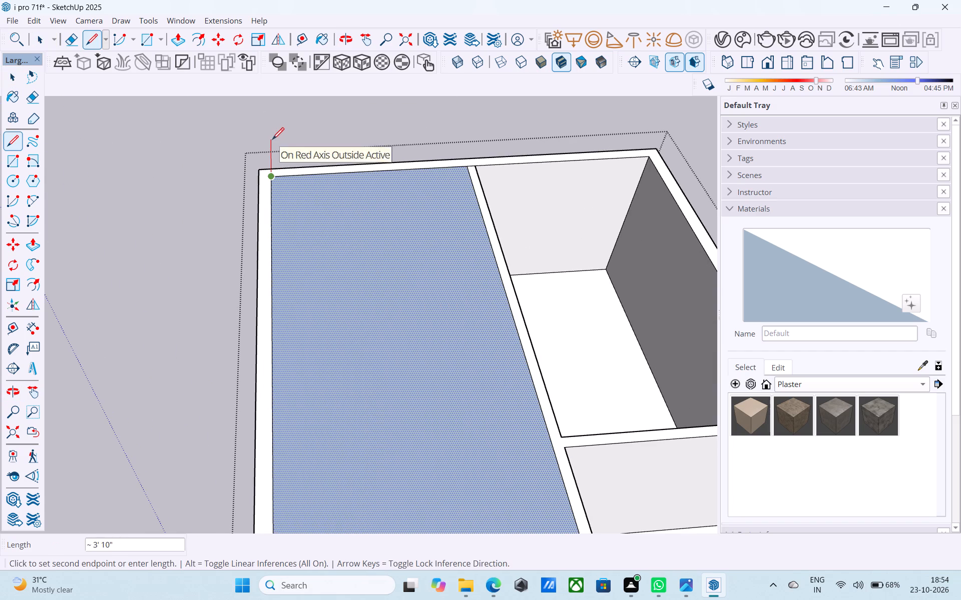
{"action": "middle_click_drag", "start_coordinate": [272, 160], "coordinate": [264, 109]}
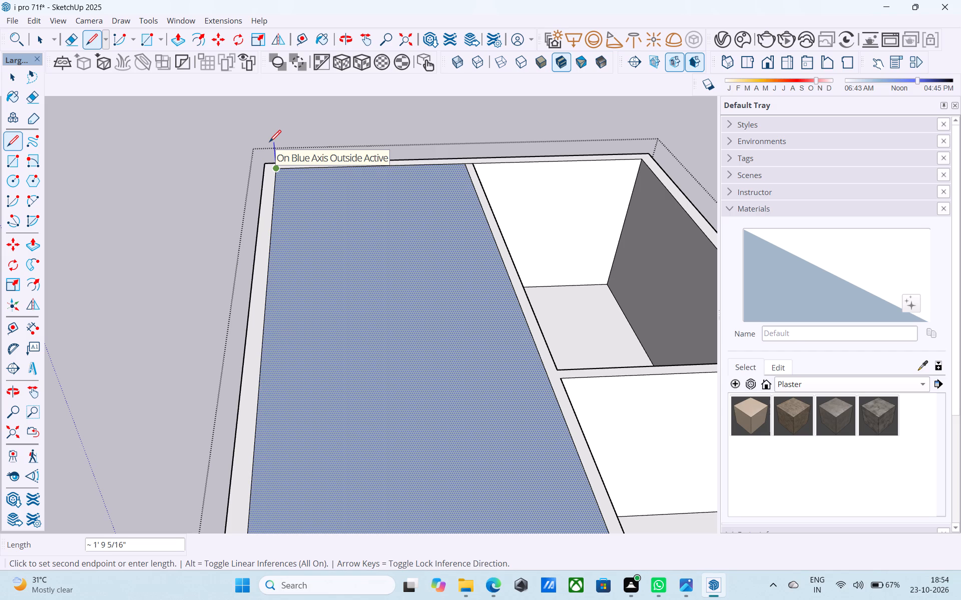
{"action": "type", "text": "6\""}
{"action": "key", "text": "Return"}
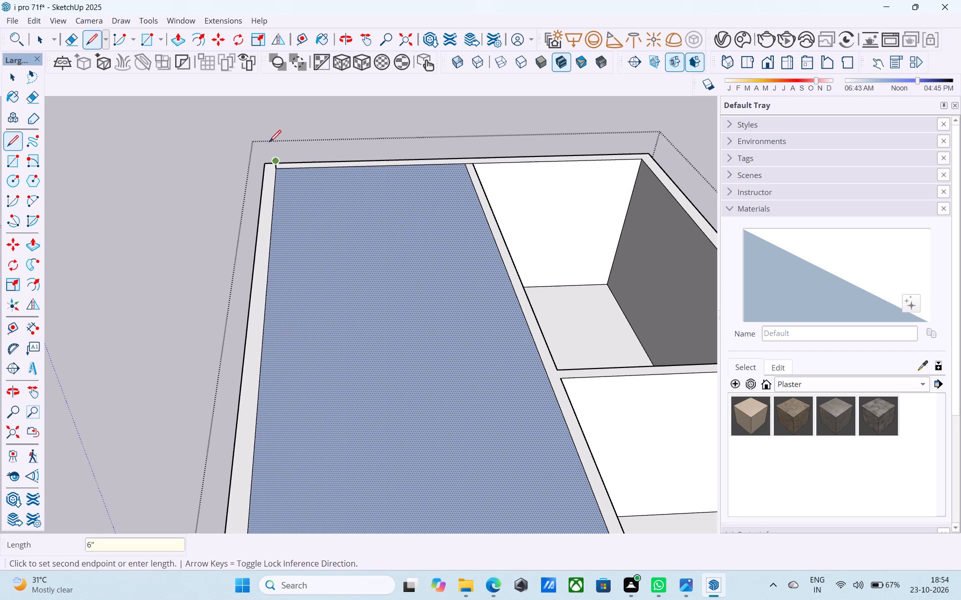
{"action": "key", "text": "space"}
Draw a 6" vertical line up from the cover rectangle's diagonally opposite corner, where the cross partition meets the lengthwise partition.
{"action": "scroll", "coordinate": [271, 143], "scroll_direction": "down", "scroll_amount": 10}
{"action": "scroll", "coordinate": [381, 338], "scroll_direction": "up", "scroll_amount": 8}
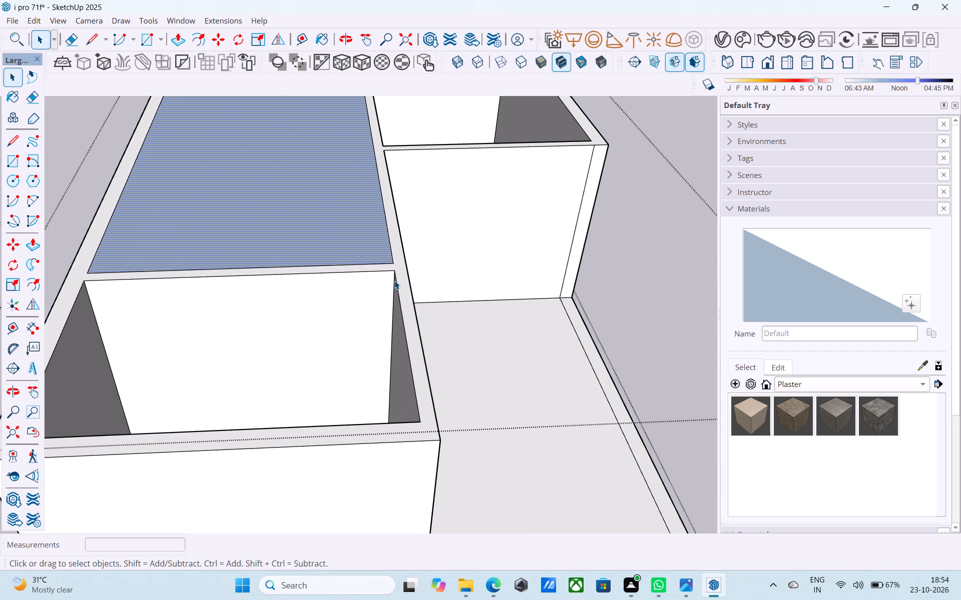
{"action": "key", "text": "l"}
{"action": "scroll", "coordinate": [392, 271], "scroll_direction": "up", "scroll_amount": 1}
{"action": "left_click", "coordinate": [394, 265]}
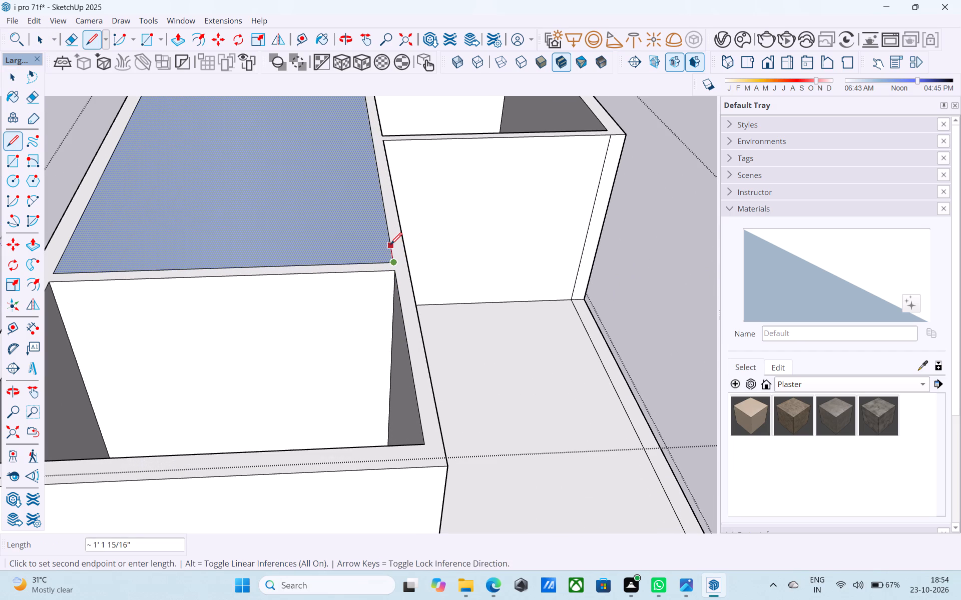
{"action": "middle_click_drag", "start_coordinate": [385, 243], "coordinate": [359, 203]}
{"action": "middle_click_drag", "start_coordinate": [389, 231], "coordinate": [332, 216]}
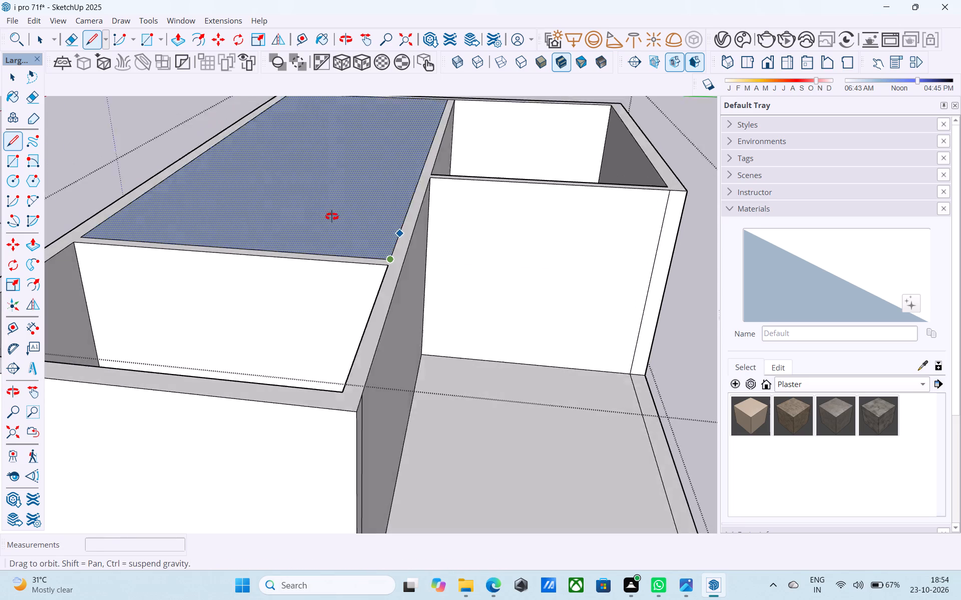
{"action": "middle_click_drag", "start_coordinate": [332, 216], "coordinate": [319, 213]}
{"action": "type", "text": "6\""}
{"action": "key", "text": "Return"}
{"action": "key", "text": "space"}
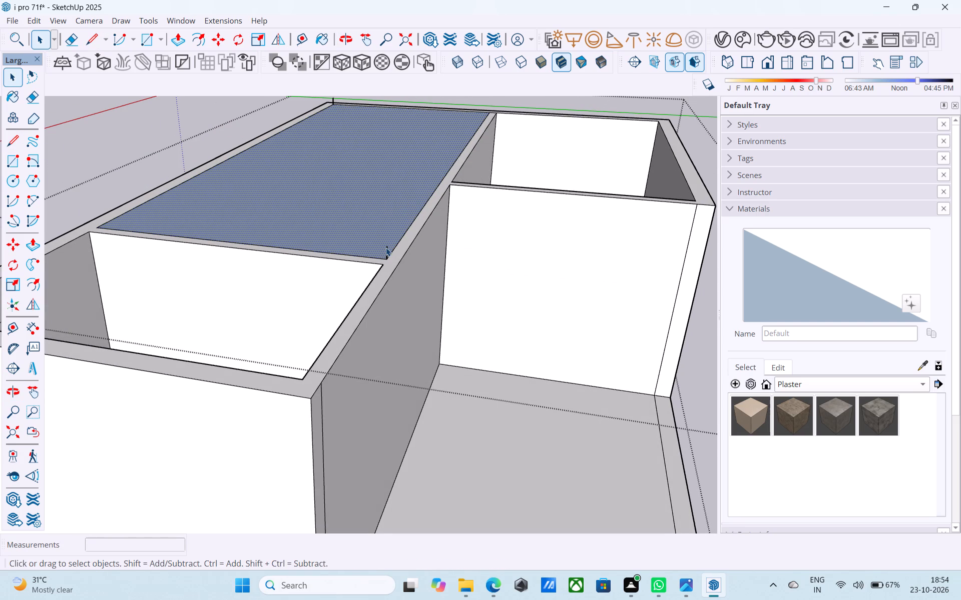
Draw the slab's top rectangle over the largest room between the upper ends of the two 6" vertical lines.
{"action": "scroll", "coordinate": [386, 247], "scroll_direction": "down", "scroll_amount": 1}
{"action": "scroll", "coordinate": [387, 290], "scroll_direction": "down", "scroll_amount": 4}
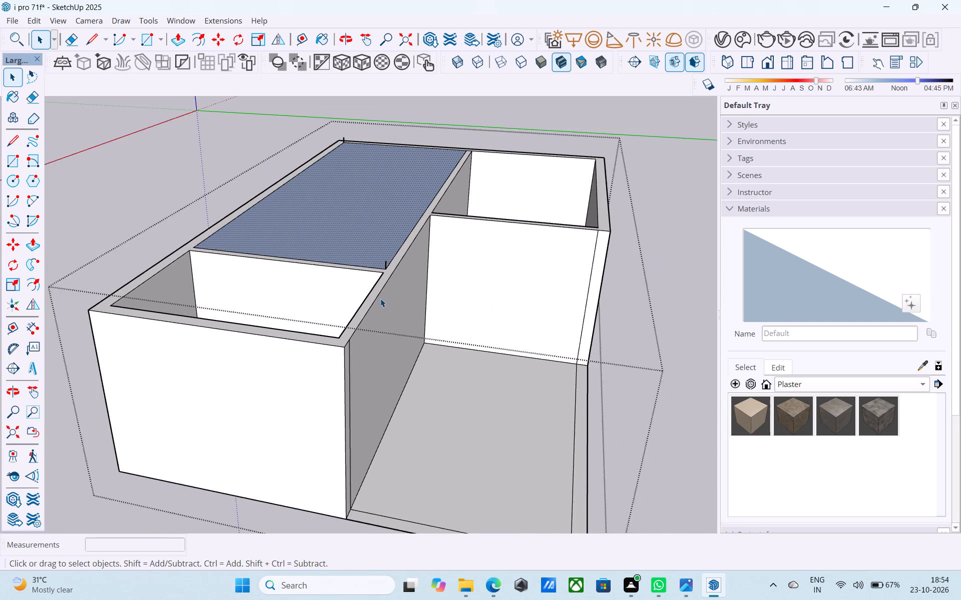
{"action": "scroll", "coordinate": [380, 298], "scroll_direction": "down", "scroll_amount": 1}
{"action": "middle_click_drag", "start_coordinate": [380, 298], "coordinate": [389, 283]}
{"action": "scroll", "coordinate": [400, 295], "scroll_direction": "down", "scroll_amount": 5}
{"action": "middle_click_drag", "start_coordinate": [376, 280], "coordinate": [411, 310]}
{"action": "key", "text": "r"}
{"action": "scroll", "coordinate": [364, 200], "scroll_direction": "up", "scroll_amount": 12}
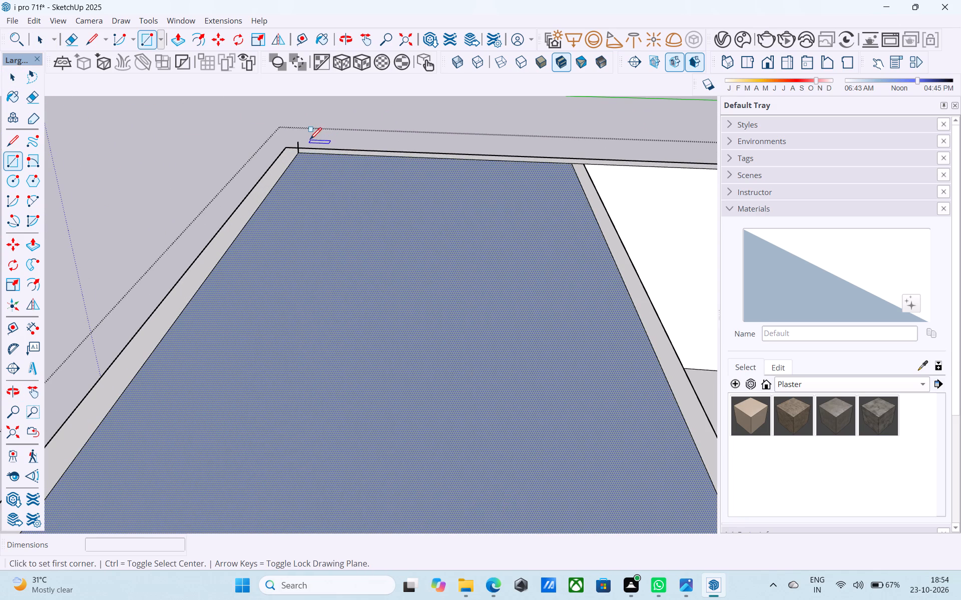
{"action": "left_click", "coordinate": [299, 140]}
{"action": "scroll", "coordinate": [317, 179], "scroll_direction": "down", "scroll_amount": 2}
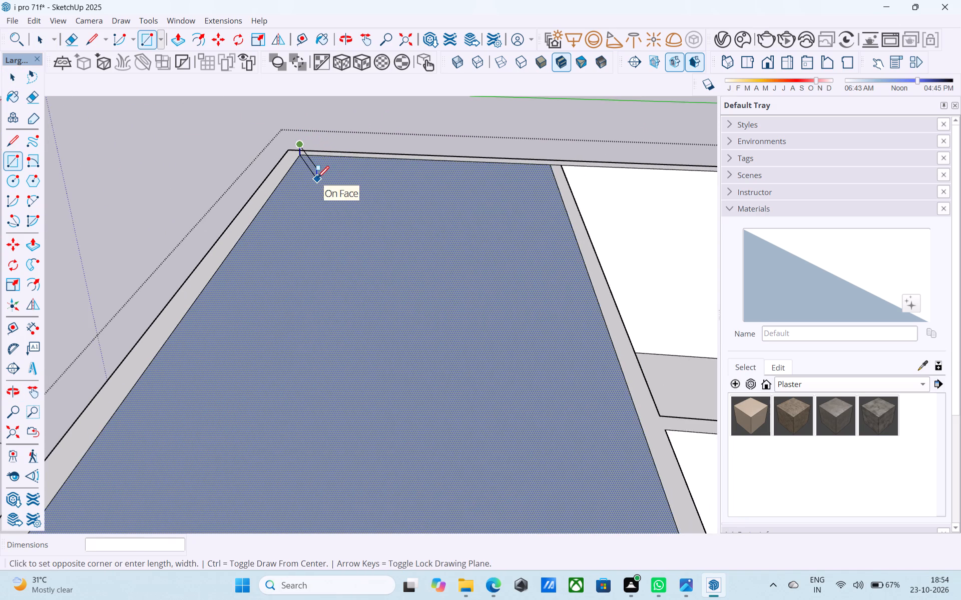
{"action": "scroll", "coordinate": [317, 179], "scroll_direction": "down", "scroll_amount": 6}
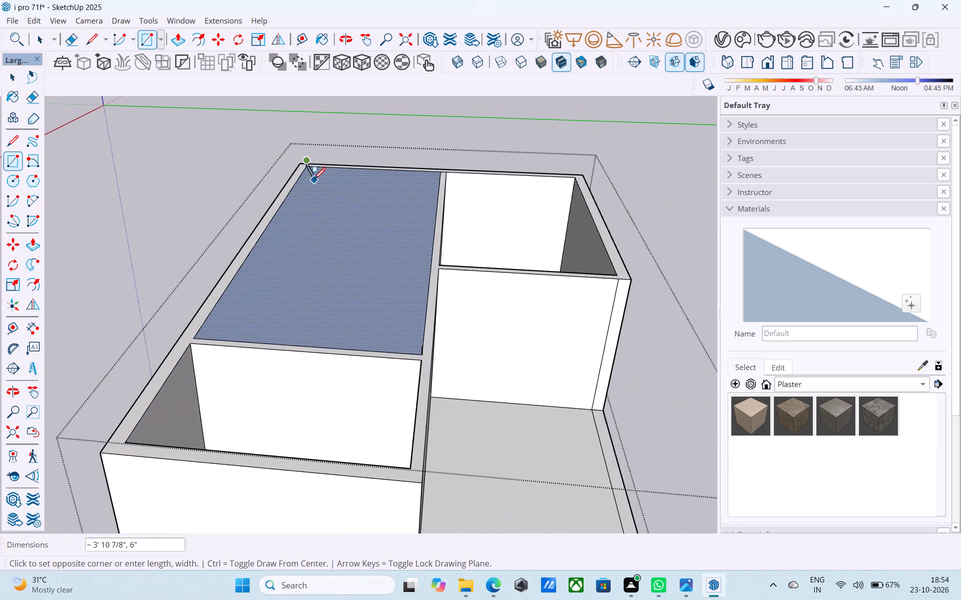
{"action": "scroll", "coordinate": [314, 180], "scroll_direction": "down", "scroll_amount": 5}
{"action": "scroll", "coordinate": [368, 241], "scroll_direction": "up", "scroll_amount": 13}
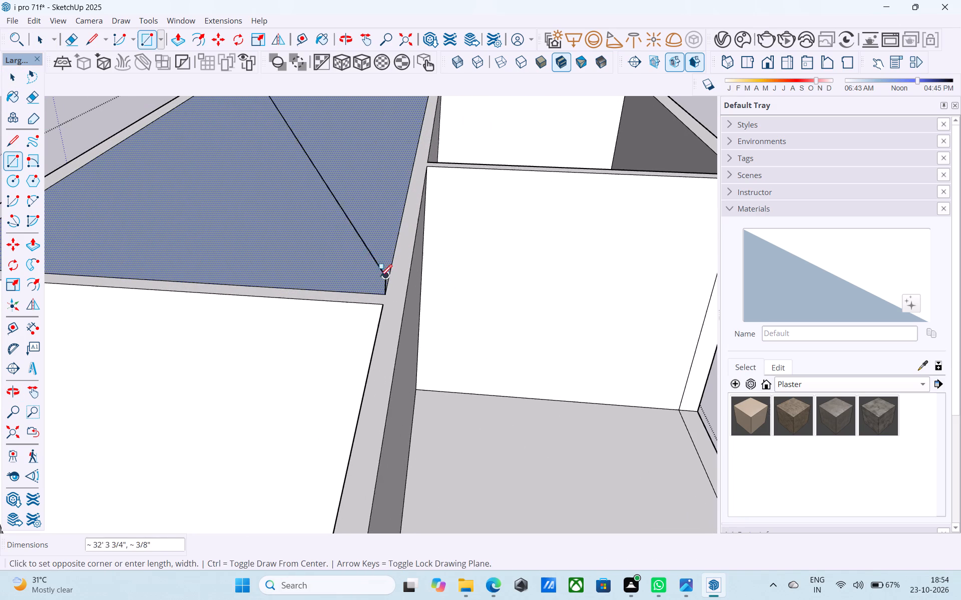
{"action": "left_click", "coordinate": [383, 277]}
{"action": "key", "text": "space"}
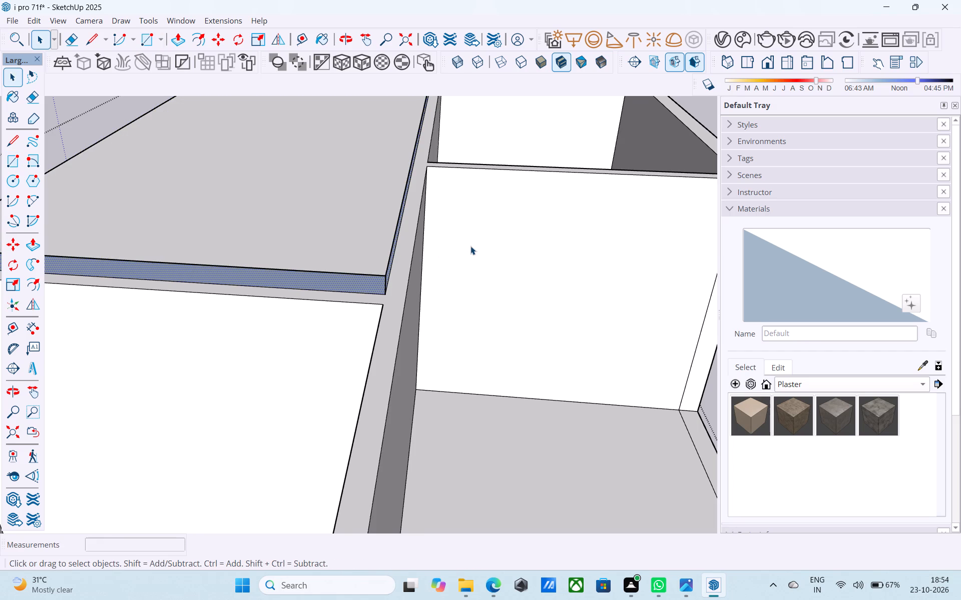
Draw the slab's missing vertical edge at the long outer wall and cross partition corner, closing its two adjacent side faces.
{"action": "scroll", "coordinate": [470, 246], "scroll_direction": "down", "scroll_amount": 6}
{"action": "middle_click_drag", "start_coordinate": [356, 271], "coordinate": [466, 252]}
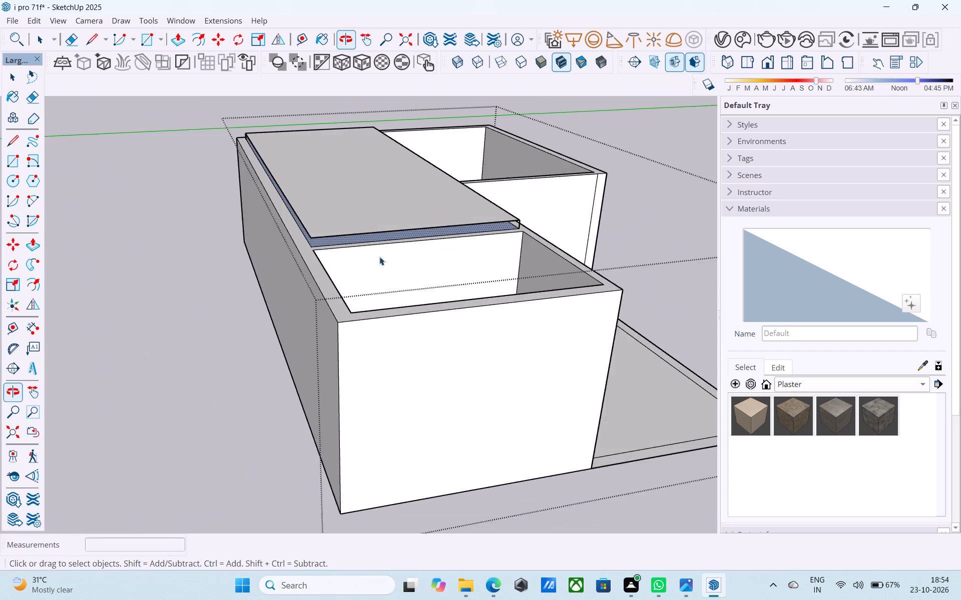
{"action": "scroll", "coordinate": [359, 256], "scroll_direction": "up", "scroll_amount": 3}
{"action": "scroll", "coordinate": [359, 256], "scroll_direction": "down", "scroll_amount": 1}
{"action": "scroll", "coordinate": [359, 256], "scroll_direction": "up", "scroll_amount": 2}
{"action": "middle_click_drag", "start_coordinate": [305, 247], "coordinate": [333, 266]}
{"action": "key", "text": "l"}
{"action": "scroll", "coordinate": [317, 263], "scroll_direction": "up", "scroll_amount": 2}
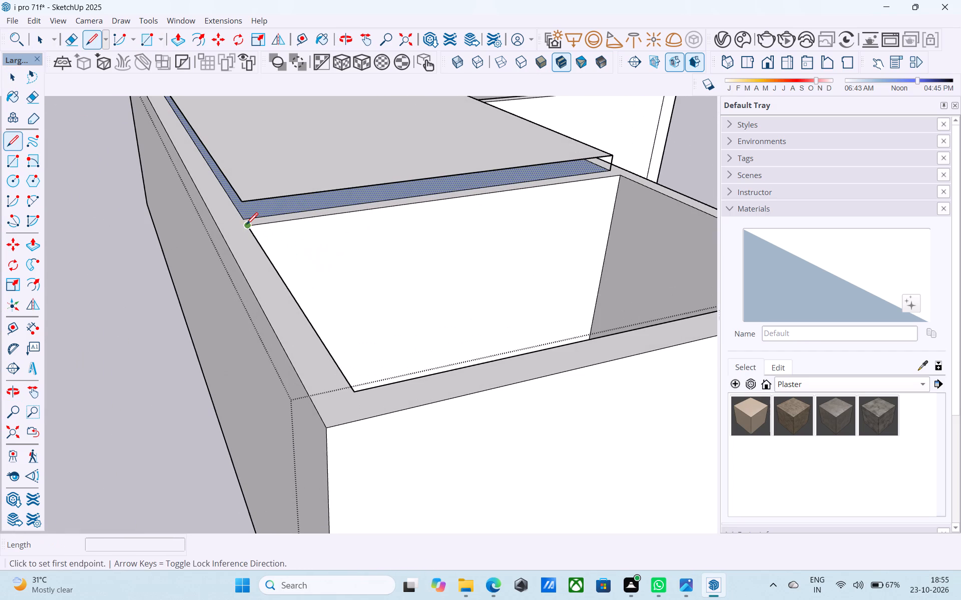
{"action": "middle_click_drag", "start_coordinate": [242, 220], "coordinate": [273, 271], "text": "shift"}
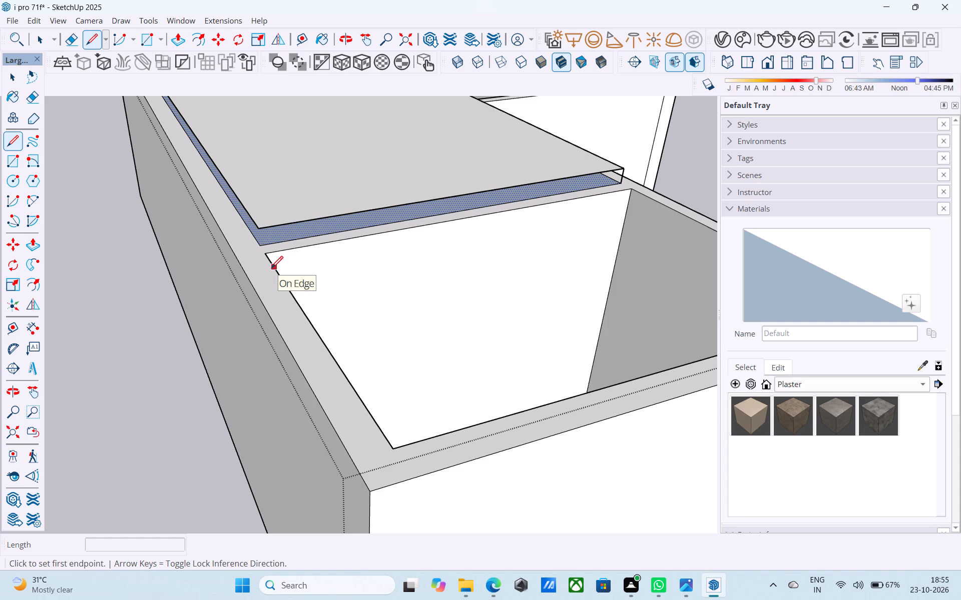
{"action": "middle_click_drag", "start_coordinate": [271, 269], "coordinate": [292, 315], "text": "shift"}
{"action": "scroll", "coordinate": [281, 303], "scroll_direction": "up", "scroll_amount": 4, "text": "shift"}
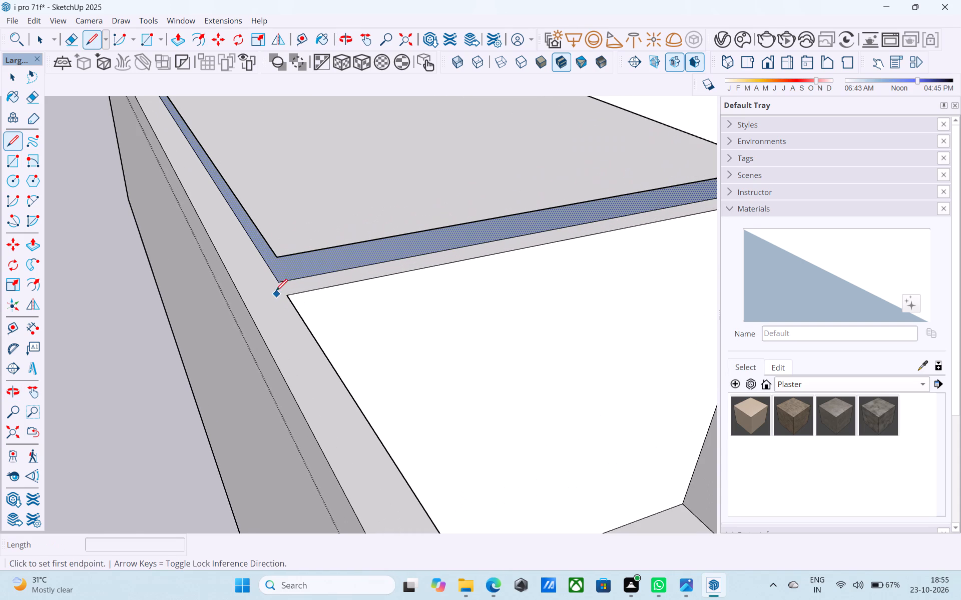
{"action": "left_click", "coordinate": [279, 281]}
{"action": "left_click", "coordinate": [284, 259]}
Reverse the slab's short side face along the cross partition.
{"action": "middle_click_drag", "start_coordinate": [286, 254], "coordinate": [290, 265], "text": "shift"}
{"action": "scroll", "coordinate": [288, 260], "scroll_direction": "down", "scroll_amount": 1, "text": "shift"}
{"action": "middle_click_drag", "start_coordinate": [290, 265], "coordinate": [337, 289], "text": "shift"}
{"action": "key", "text": "space"}
{"action": "scroll", "coordinate": [325, 282], "scroll_direction": "up", "scroll_amount": 5}
{"action": "left_click", "coordinate": [322, 281]}
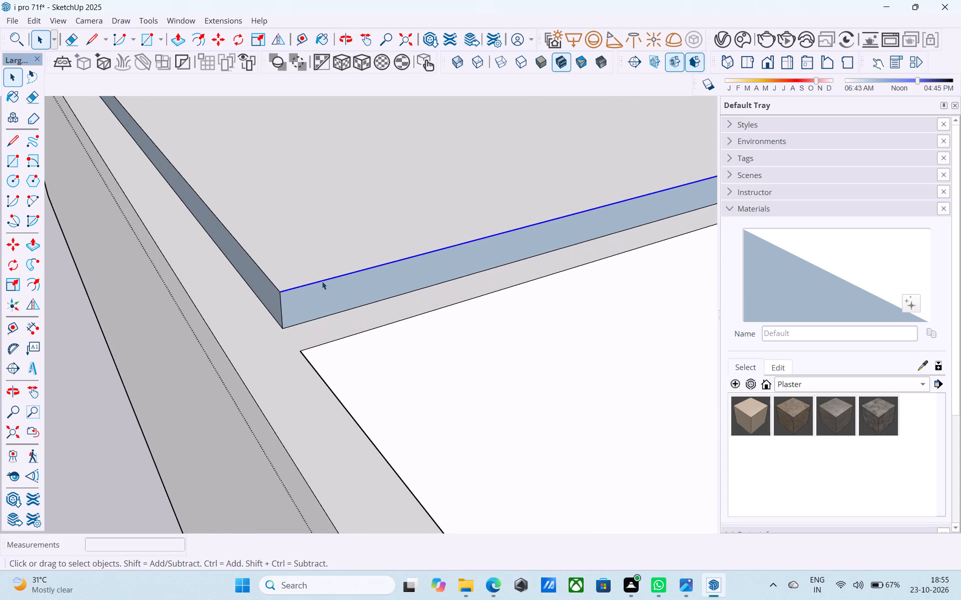
{"action": "middle_click_drag", "start_coordinate": [318, 280], "coordinate": [331, 272]}
{"action": "scroll", "coordinate": [328, 277], "scroll_direction": "up", "scroll_amount": 2}
{"action": "left_click", "coordinate": [326, 287]}
{"action": "right_click", "coordinate": [326, 287]}
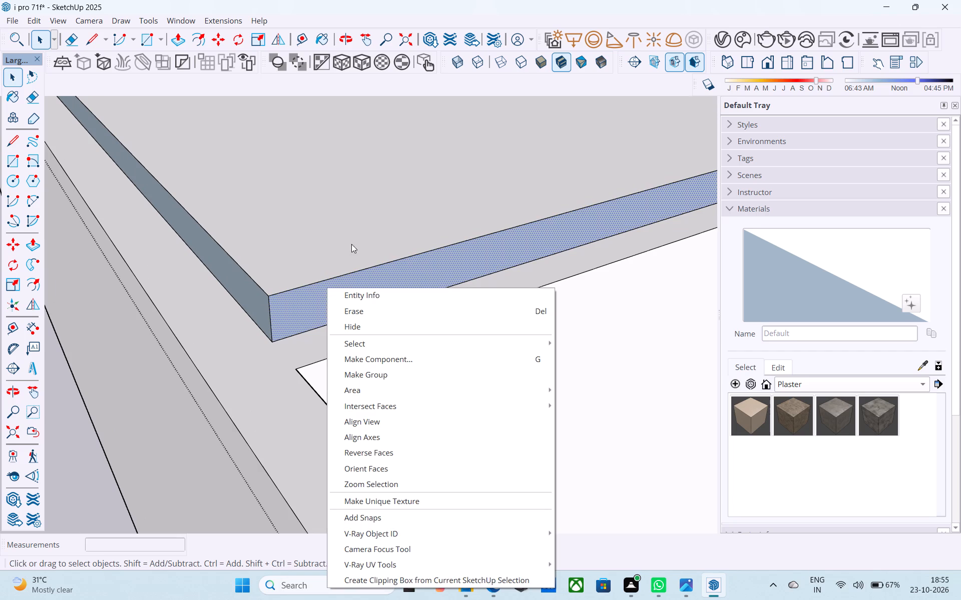
{"action": "left_click_drag", "start_coordinate": [384, 441], "coordinate": [388, 459]}
{"action": "scroll", "coordinate": [468, 364], "scroll_direction": "down", "scroll_amount": 4}
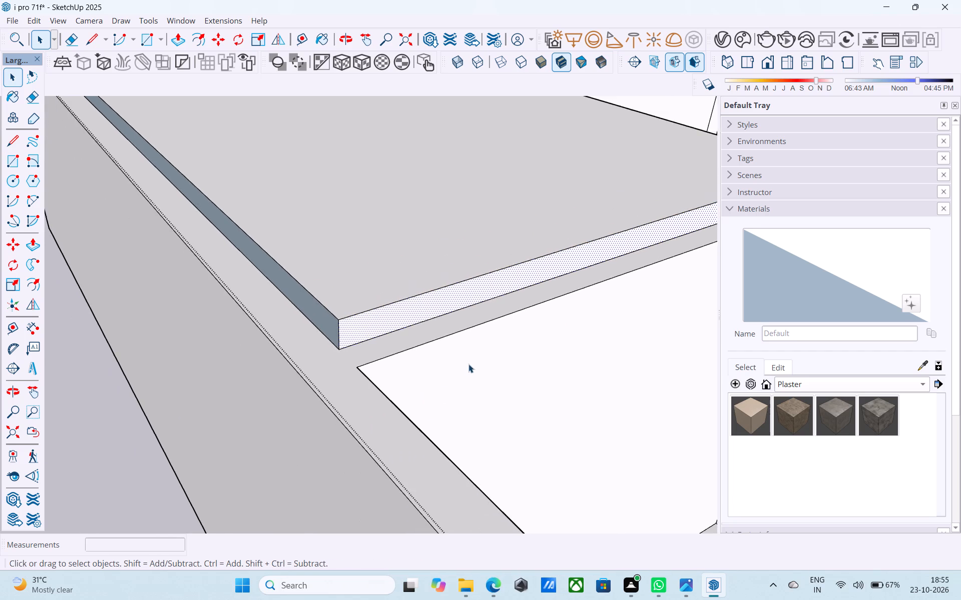
Reverse the slab's long side face along the outer wall.
{"action": "middle_click_drag", "start_coordinate": [323, 379], "coordinate": [416, 336]}
{"action": "middle_click_drag", "start_coordinate": [363, 362], "coordinate": [376, 347]}
{"action": "scroll", "coordinate": [333, 389], "scroll_direction": "up", "scroll_amount": 3}
{"action": "left_click", "coordinate": [316, 315]}
{"action": "right_click", "coordinate": [316, 315]}
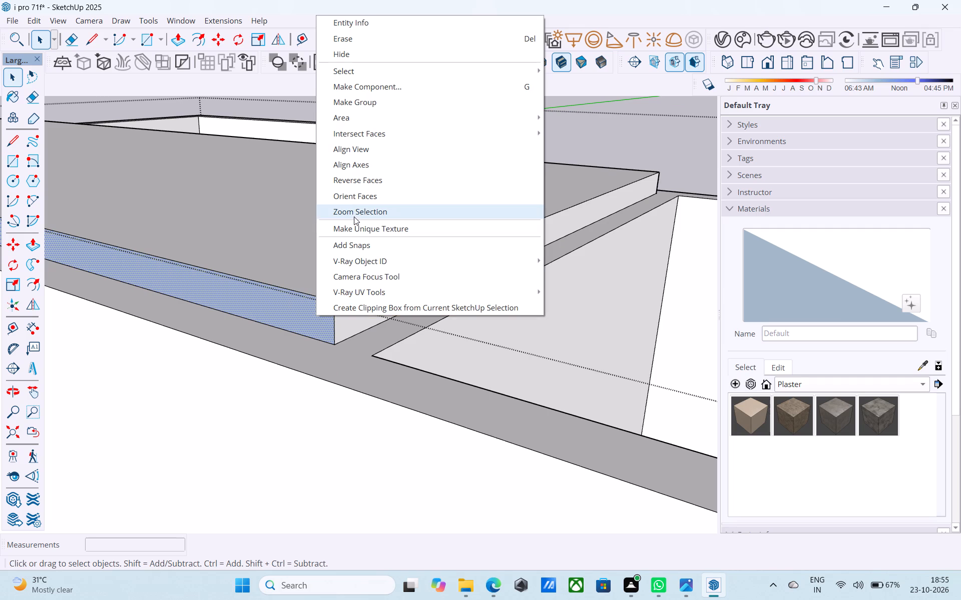
{"action": "left_click", "coordinate": [361, 187]}
Draw the slab's last vertical edge where the short outer wall meets the lengthwise partition, closing the remaining two side faces.
{"action": "scroll", "coordinate": [413, 284], "scroll_direction": "down", "scroll_amount": 12}
{"action": "middle_click_drag", "start_coordinate": [366, 290], "coordinate": [536, 292]}
{"action": "scroll", "coordinate": [525, 282], "scroll_direction": "down", "scroll_amount": 5}
{"action": "middle_click_drag", "start_coordinate": [357, 323], "coordinate": [731, 316]}
{"action": "middle_click_drag", "start_coordinate": [415, 355], "coordinate": [425, 354]}
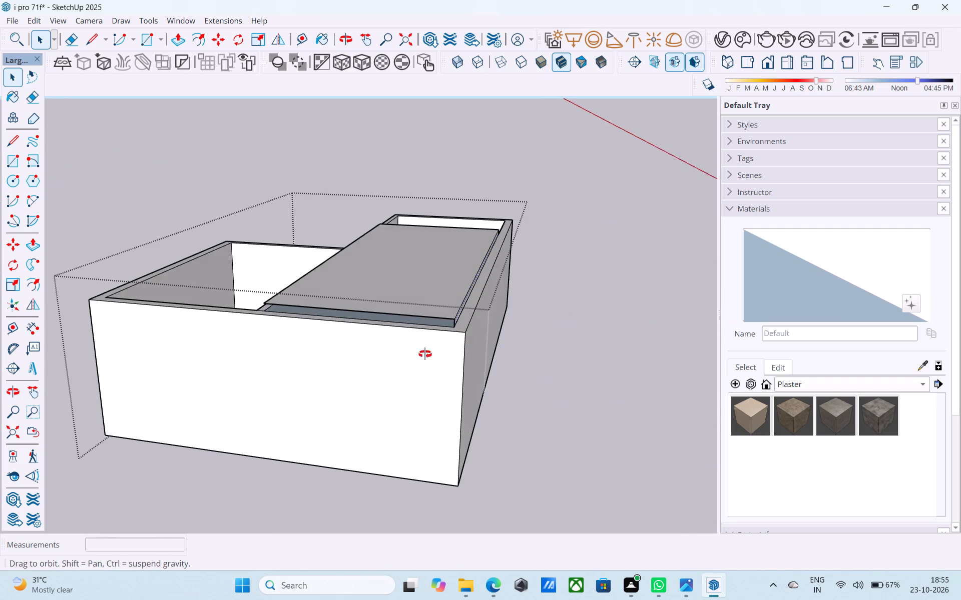
{"action": "middle_click_drag", "start_coordinate": [425, 354], "coordinate": [505, 338]}
{"action": "scroll", "coordinate": [433, 314], "scroll_direction": "up", "scroll_amount": 4}
{"action": "middle_click_drag", "start_coordinate": [330, 318], "coordinate": [461, 342]}
{"action": "key", "text": "l"}
{"action": "scroll", "coordinate": [305, 305], "scroll_direction": "up", "scroll_amount": 5}
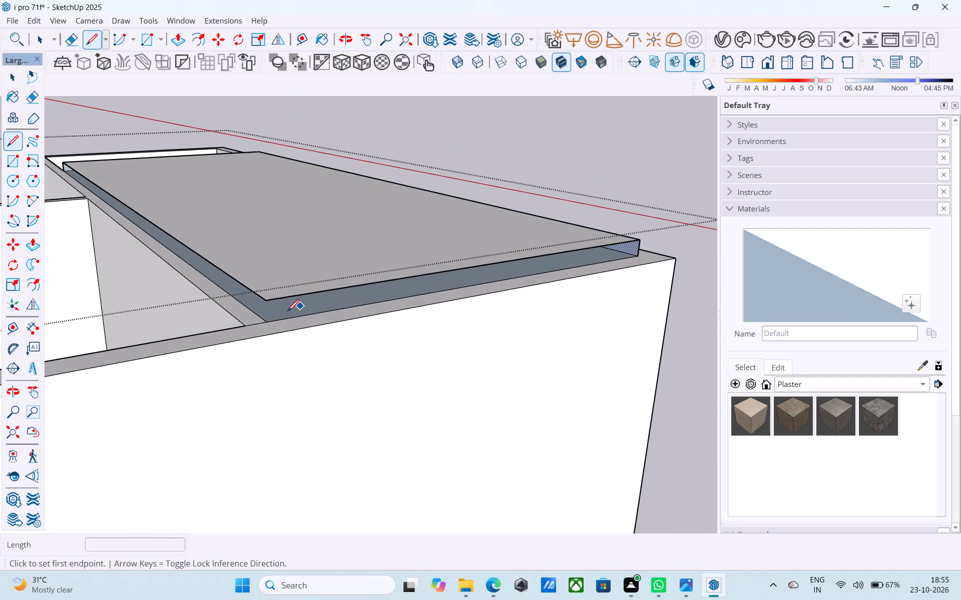
{"action": "left_click", "coordinate": [273, 318]}
{"action": "left_click", "coordinate": [270, 296]}
{"action": "key", "text": "space"}
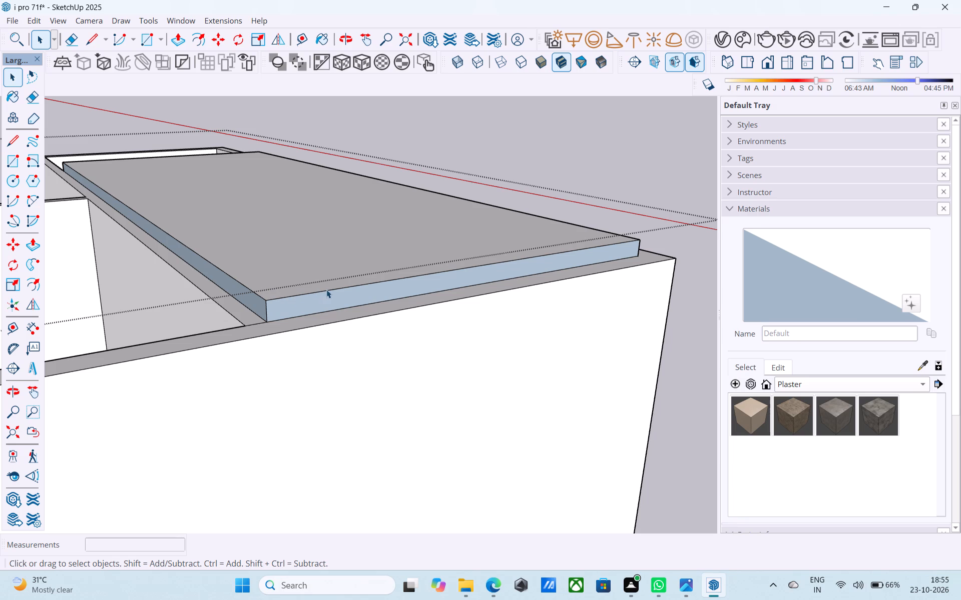
Reverse the slab's short side face along the outer wall.
{"action": "scroll", "coordinate": [326, 289], "scroll_direction": "down", "scroll_amount": 6}
{"action": "middle_click_drag", "start_coordinate": [325, 289], "coordinate": [325, 276]}
{"action": "scroll", "coordinate": [355, 279], "scroll_direction": "down", "scroll_amount": 2}
{"action": "middle_click_drag", "start_coordinate": [358, 292], "coordinate": [190, 306]}
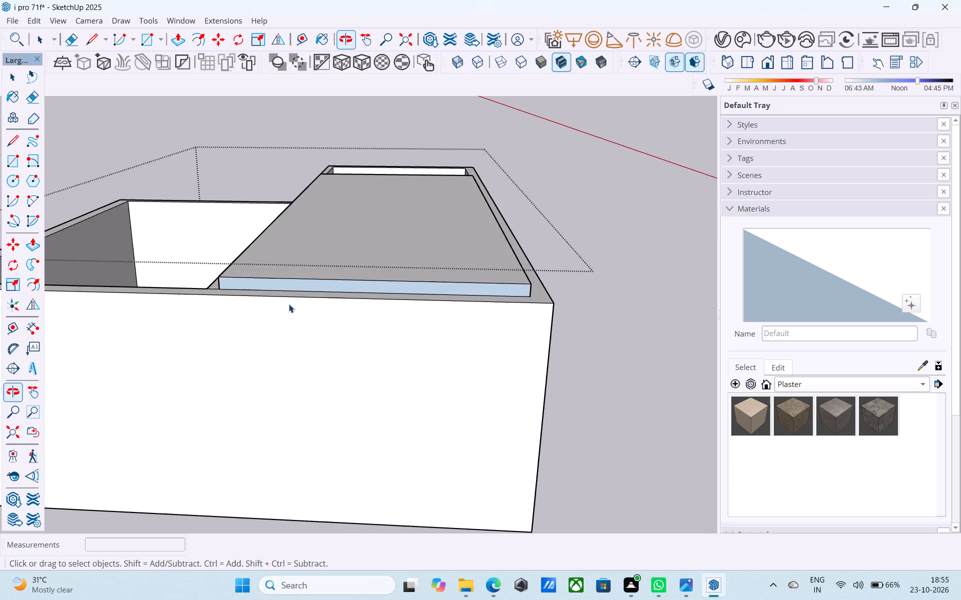
{"action": "middle_click_drag", "start_coordinate": [356, 309], "coordinate": [301, 295]}
{"action": "scroll", "coordinate": [342, 301], "scroll_direction": "up", "scroll_amount": 6}
{"action": "left_click", "coordinate": [424, 276]}
{"action": "right_click", "coordinate": [424, 277]}
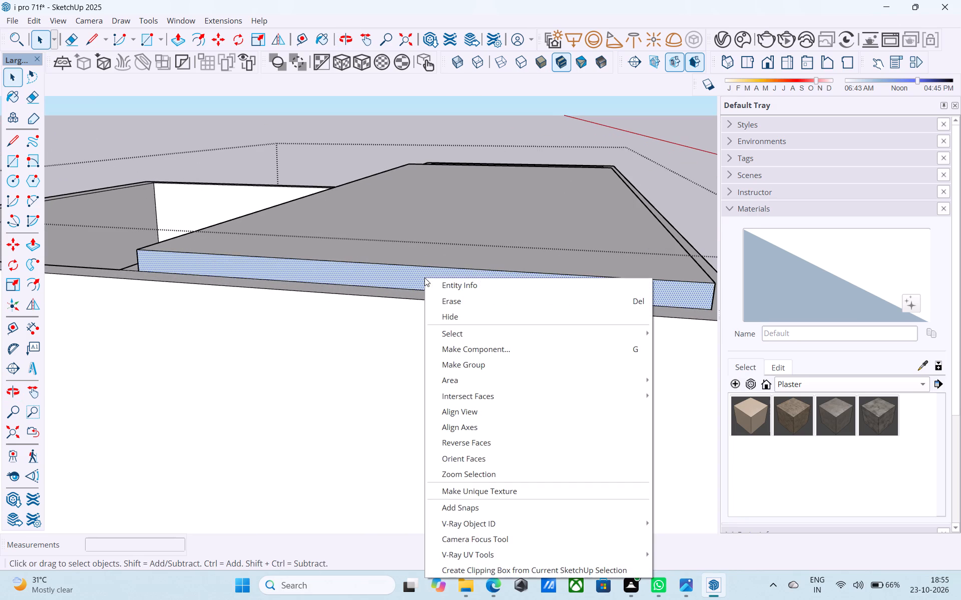
{"action": "left_click", "coordinate": [482, 448]}
Reverse the slab's long side face along the lengthwise partition.
{"action": "scroll", "coordinate": [491, 347], "scroll_direction": "down", "scroll_amount": 7}
{"action": "middle_click_drag", "start_coordinate": [474, 328], "coordinate": [673, 294]}
{"action": "middle_click_drag", "start_coordinate": [409, 316], "coordinate": [547, 329]}
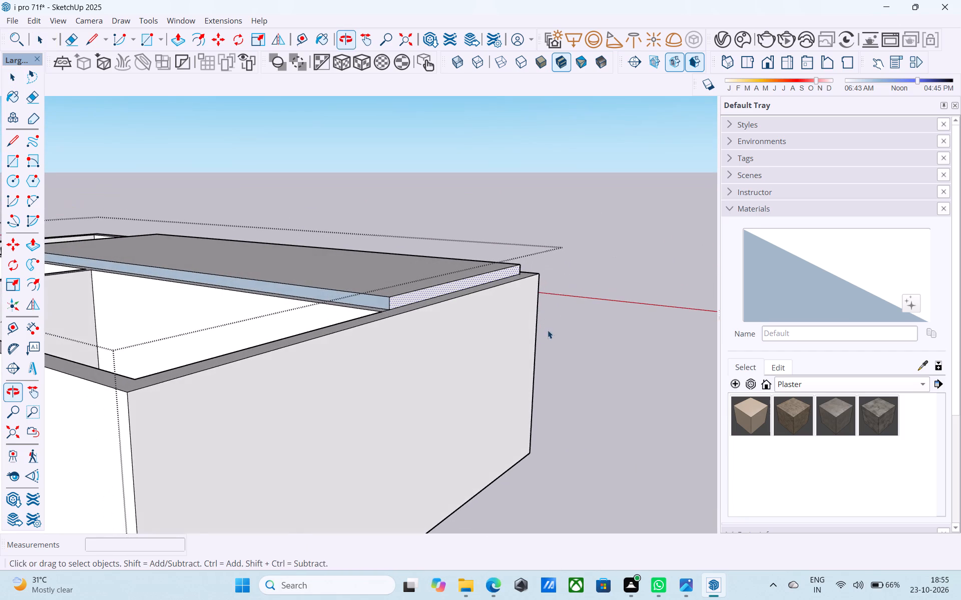
{"action": "scroll", "coordinate": [552, 318], "scroll_direction": "down", "scroll_amount": 5}
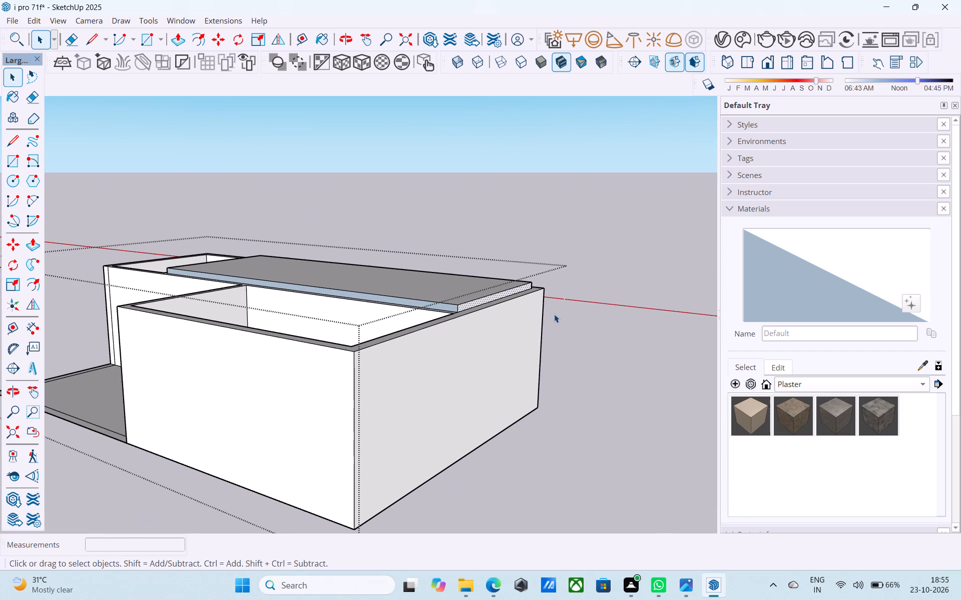
{"action": "scroll", "coordinate": [449, 311], "scroll_direction": "up", "scroll_amount": 11}
{"action": "left_click", "coordinate": [427, 291]}
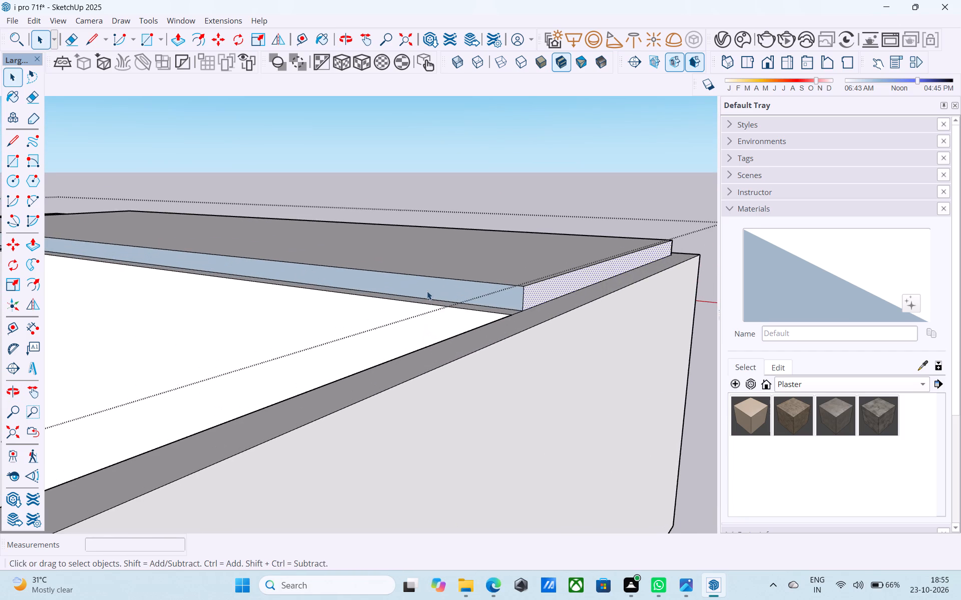
{"action": "right_click", "coordinate": [427, 291]}
{"action": "left_click_drag", "start_coordinate": [474, 466], "coordinate": [474, 459]}
{"action": "scroll", "coordinate": [530, 338], "scroll_direction": "down", "scroll_amount": 6}
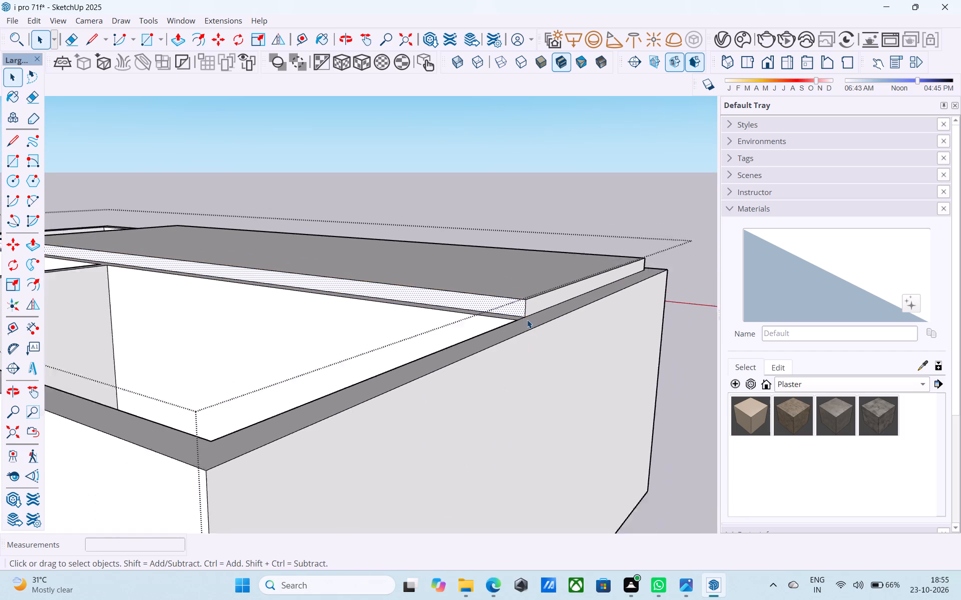
{"action": "scroll", "coordinate": [527, 319], "scroll_direction": "down", "scroll_amount": 2}
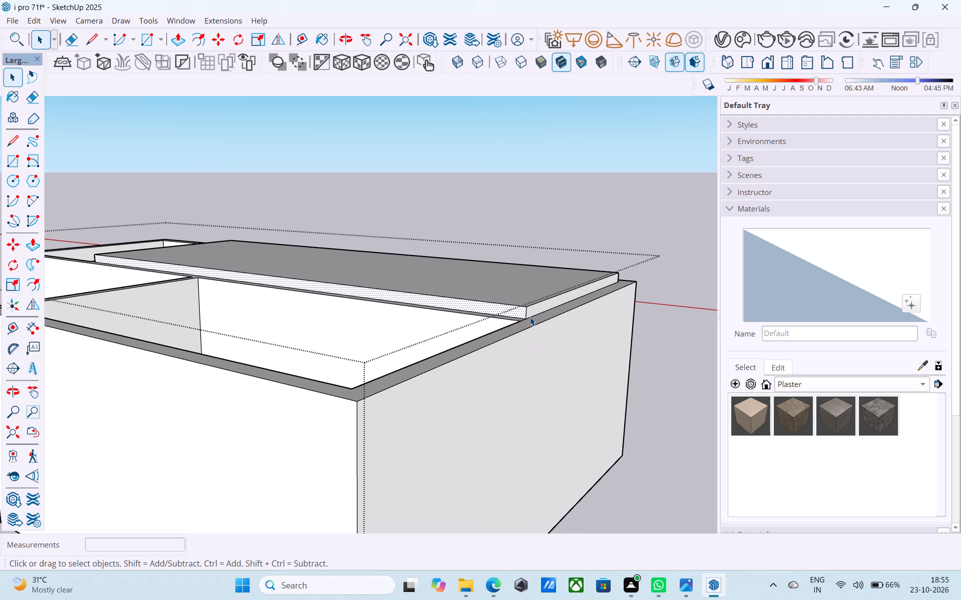
Push/Pull the slab's long side face 9" outward to the outer edge of the long outer wall.
{"action": "scroll", "coordinate": [530, 317], "scroll_direction": "down", "scroll_amount": 4}
{"action": "middle_click", "coordinate": [530, 317]}
{"action": "scroll", "coordinate": [476, 313], "scroll_direction": "down", "scroll_amount": 1}
{"action": "middle_click_drag", "start_coordinate": [456, 315], "coordinate": [552, 334]}
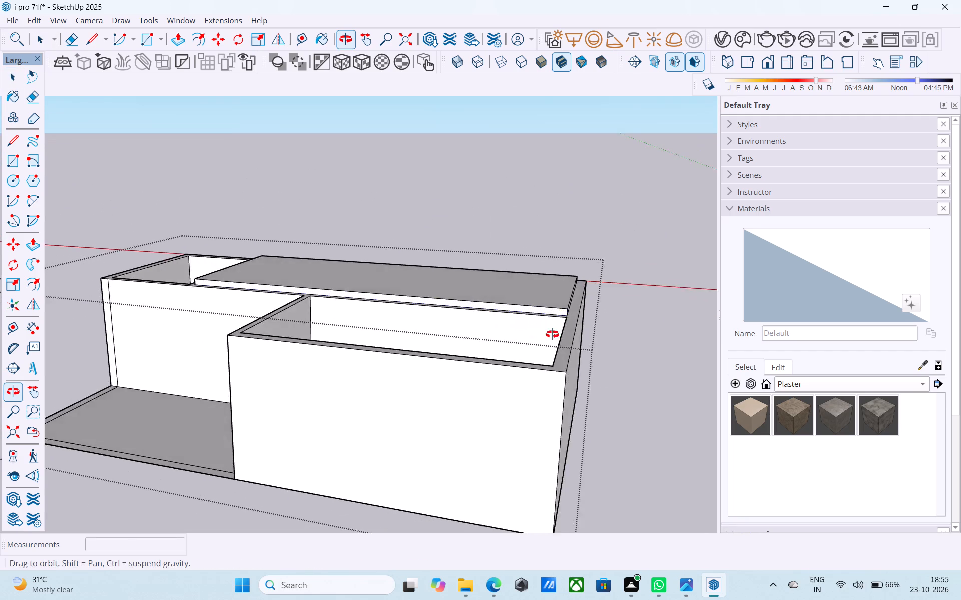
{"action": "middle_click_drag", "start_coordinate": [552, 334], "coordinate": [574, 333]}
{"action": "middle_click_drag", "start_coordinate": [464, 318], "coordinate": [649, 315]}
{"action": "middle_click_drag", "start_coordinate": [494, 315], "coordinate": [694, 309]}
{"action": "middle_click_drag", "start_coordinate": [423, 319], "coordinate": [615, 327]}
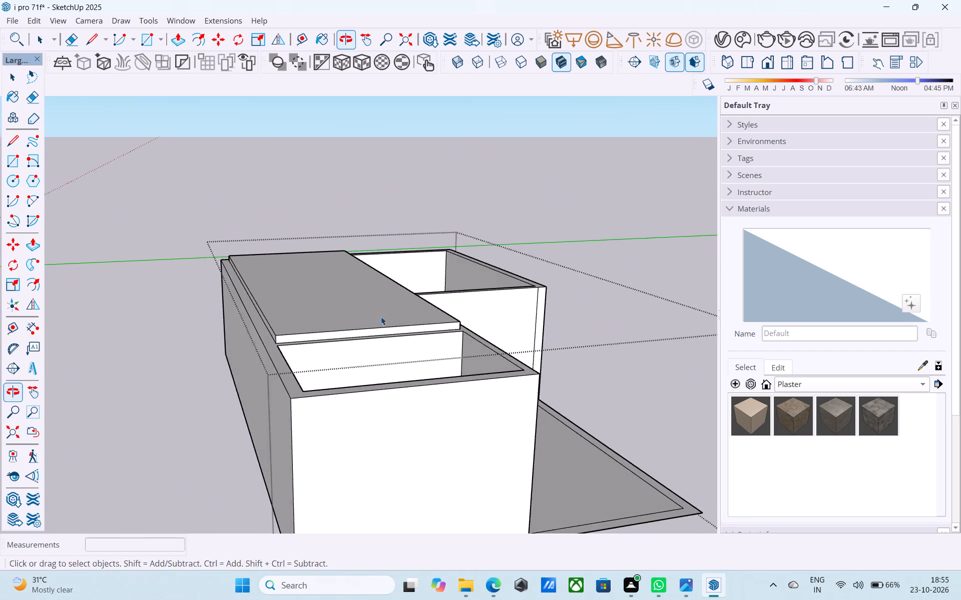
{"action": "middle_click_drag", "start_coordinate": [362, 318], "coordinate": [464, 320]}
{"action": "scroll", "coordinate": [315, 329], "scroll_direction": "up", "scroll_amount": 10}
{"action": "left_click", "coordinate": [380, 314]}
{"action": "key", "text": "p"}
{"action": "left_click", "coordinate": [380, 314]}
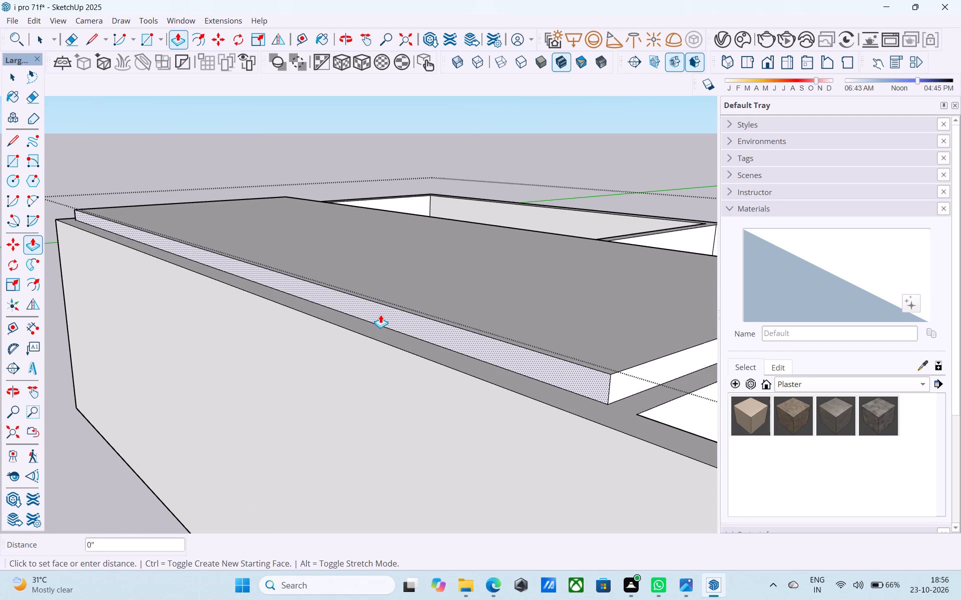
{"action": "left_click", "coordinate": [325, 363]}
Push/Pull the slab's short side face 9' 3" to the outer face of the short outer wall.
{"action": "scroll", "coordinate": [345, 329], "scroll_direction": "down", "scroll_amount": 7}
{"action": "middle_click_drag", "start_coordinate": [331, 336], "coordinate": [281, 328]}
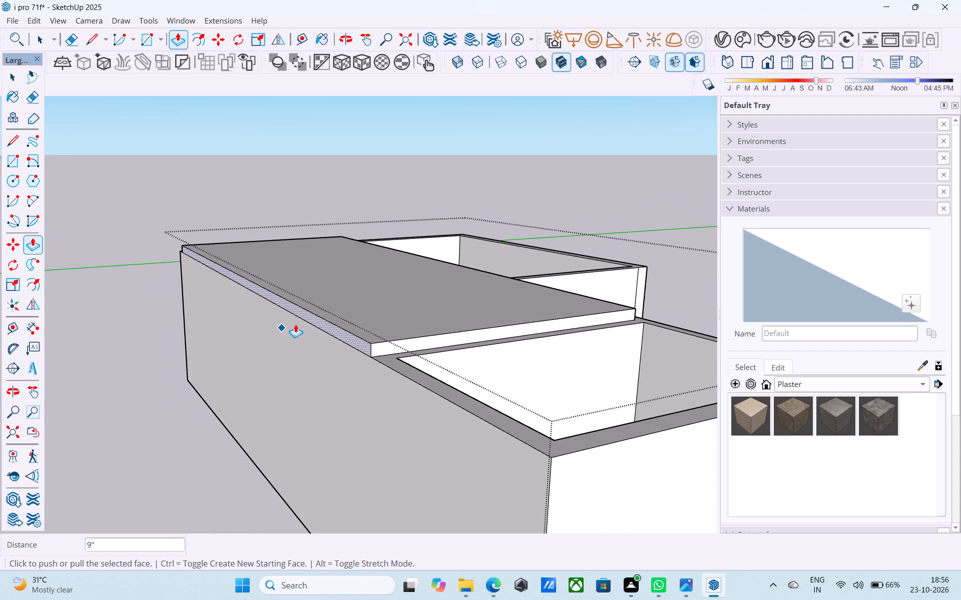
{"action": "scroll", "coordinate": [326, 318], "scroll_direction": "down", "scroll_amount": 6}
{"action": "middle_click_drag", "start_coordinate": [326, 318], "coordinate": [310, 322]}
{"action": "middle_click_drag", "start_coordinate": [339, 315], "coordinate": [244, 329]}
{"action": "middle_click_drag", "start_coordinate": [378, 315], "coordinate": [182, 317]}
{"action": "middle_click_drag", "start_coordinate": [303, 309], "coordinate": [431, 279]}
{"action": "middle_click_drag", "start_coordinate": [230, 339], "coordinate": [260, 344]}
{"action": "scroll", "coordinate": [263, 343], "scroll_direction": "up", "scroll_amount": 5}
{"action": "key", "text": "space"}
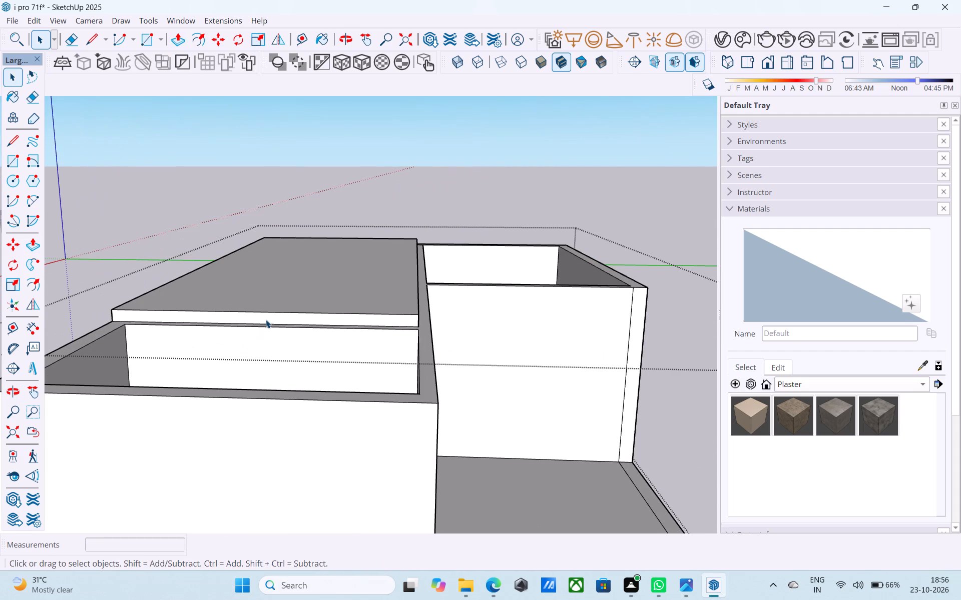
{"action": "left_click", "coordinate": [266, 319]}
{"action": "key", "text": "p"}
{"action": "left_click", "coordinate": [266, 319]}
{"action": "left_click", "coordinate": [185, 440]}
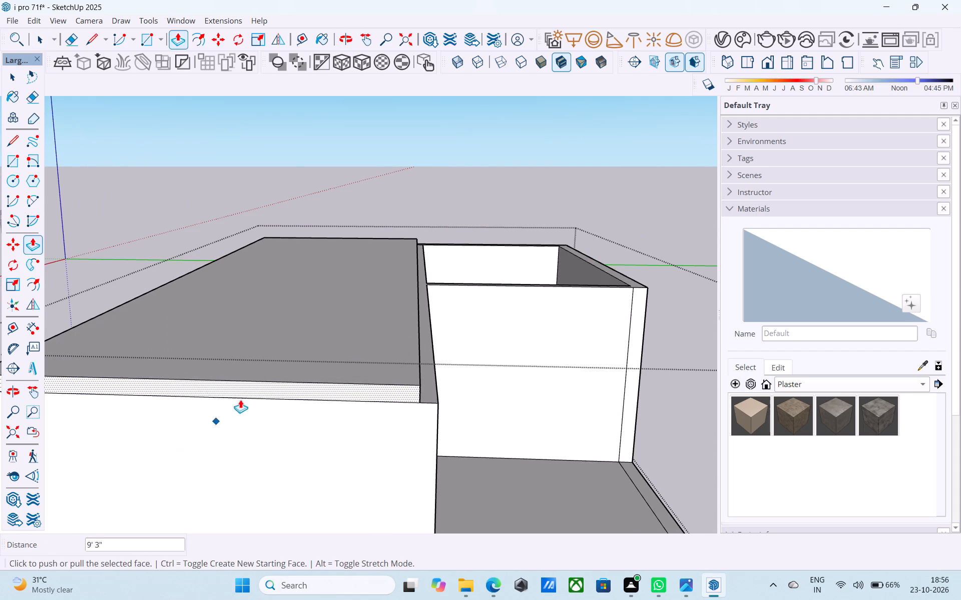
Push/Pull the slab's opposite short side face out to the outer edge of the outer wall at the porch end.
{"action": "scroll", "coordinate": [263, 372], "scroll_direction": "down", "scroll_amount": 7}
{"action": "middle_click_drag", "start_coordinate": [255, 365], "coordinate": [336, 332]}
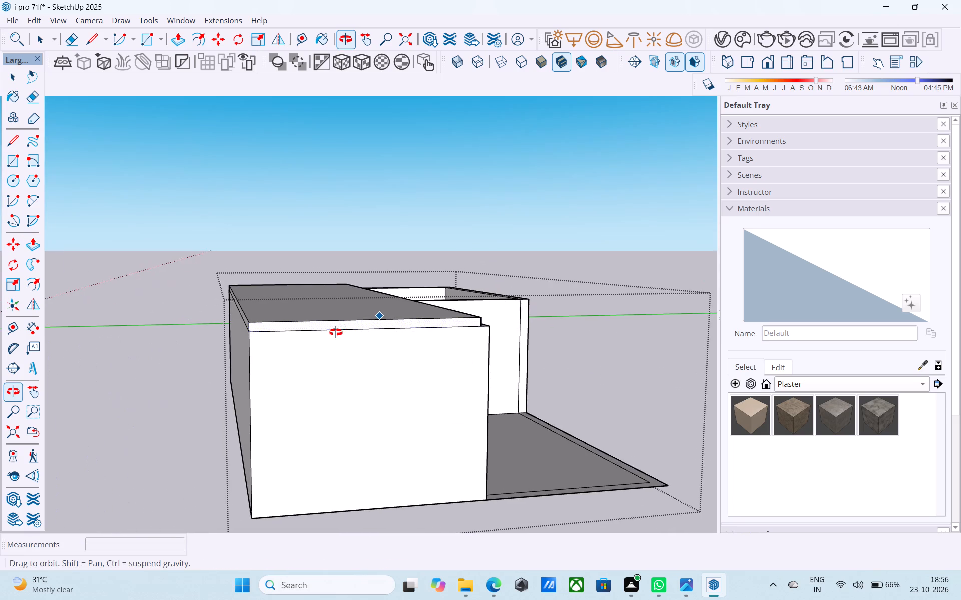
{"action": "middle_click_drag", "start_coordinate": [336, 332], "coordinate": [362, 327]}
{"action": "middle_click_drag", "start_coordinate": [302, 340], "coordinate": [166, 343]}
{"action": "middle_click_drag", "start_coordinate": [391, 322], "coordinate": [173, 317]}
{"action": "middle_click_drag", "start_coordinate": [377, 310], "coordinate": [216, 312]}
{"action": "scroll", "coordinate": [197, 300], "scroll_direction": "down", "scroll_amount": 7}
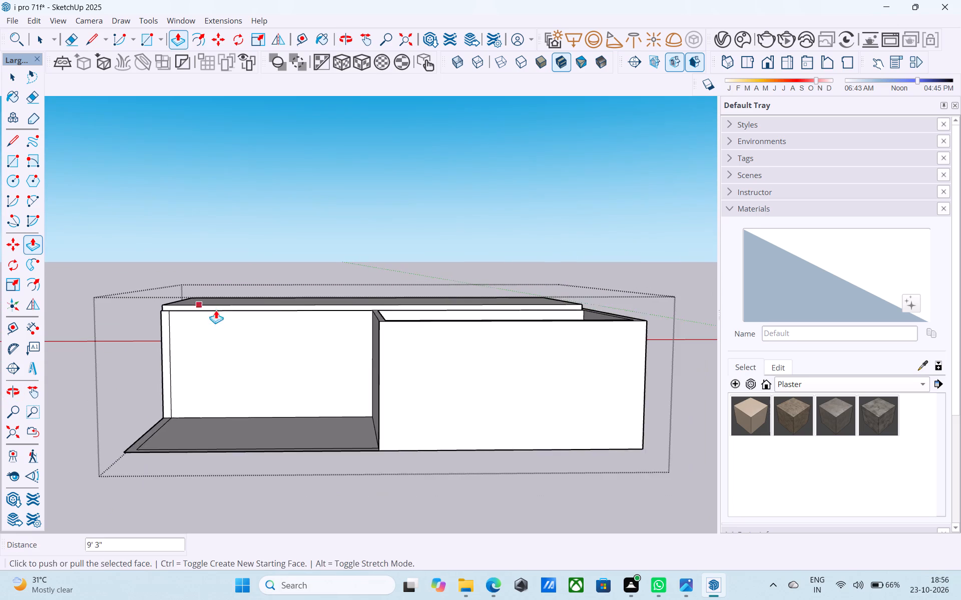
{"action": "middle_click_drag", "start_coordinate": [330, 288], "coordinate": [111, 327]}
{"action": "middle_click_drag", "start_coordinate": [422, 320], "coordinate": [309, 311]}
{"action": "scroll", "coordinate": [203, 274], "scroll_direction": "down", "scroll_amount": 3}
{"action": "scroll", "coordinate": [348, 316], "scroll_direction": "up", "scroll_amount": 10}
{"action": "scroll", "coordinate": [338, 297], "scroll_direction": "down", "scroll_amount": 7}
{"action": "scroll", "coordinate": [427, 364], "scroll_direction": "up", "scroll_amount": 11}
{"action": "key", "text": "space"}
{"action": "left_click", "coordinate": [423, 282]}
{"action": "left_click", "coordinate": [423, 277]}
{"action": "key", "text": "p"}
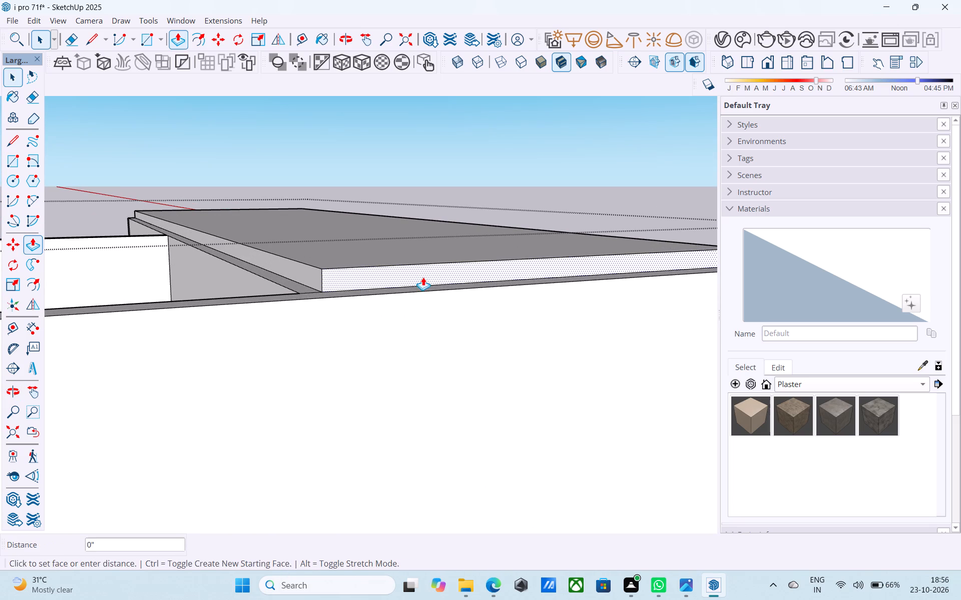
{"action": "left_click", "coordinate": [423, 277]}
{"action": "left_click", "coordinate": [431, 328]}
{"action": "scroll", "coordinate": [440, 325], "scroll_direction": "down", "scroll_amount": 7}
{"action": "key", "text": "space"}
Push/Pull the slab's inner long side face across the lengthwise partition to the partition's far edge.
{"action": "middle_click_drag", "start_coordinate": [371, 324], "coordinate": [563, 347]}
{"action": "scroll", "coordinate": [590, 326], "scroll_direction": "down", "scroll_amount": 4}
{"action": "middle_click_drag", "start_coordinate": [381, 342], "coordinate": [553, 353]}
{"action": "scroll", "coordinate": [561, 333], "scroll_direction": "down", "scroll_amount": 2}
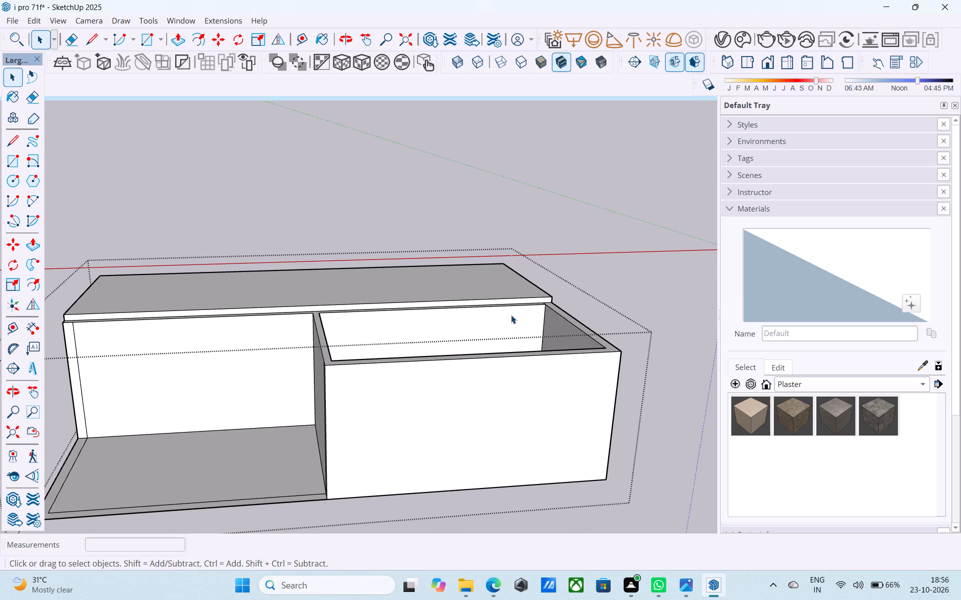
{"action": "scroll", "coordinate": [596, 261], "scroll_direction": "down", "scroll_amount": 3}
{"action": "middle_click_drag", "start_coordinate": [584, 270], "coordinate": [530, 318]}
{"action": "key", "text": "l"}
{"action": "scroll", "coordinate": [357, 311], "scroll_direction": "up", "scroll_amount": 11}
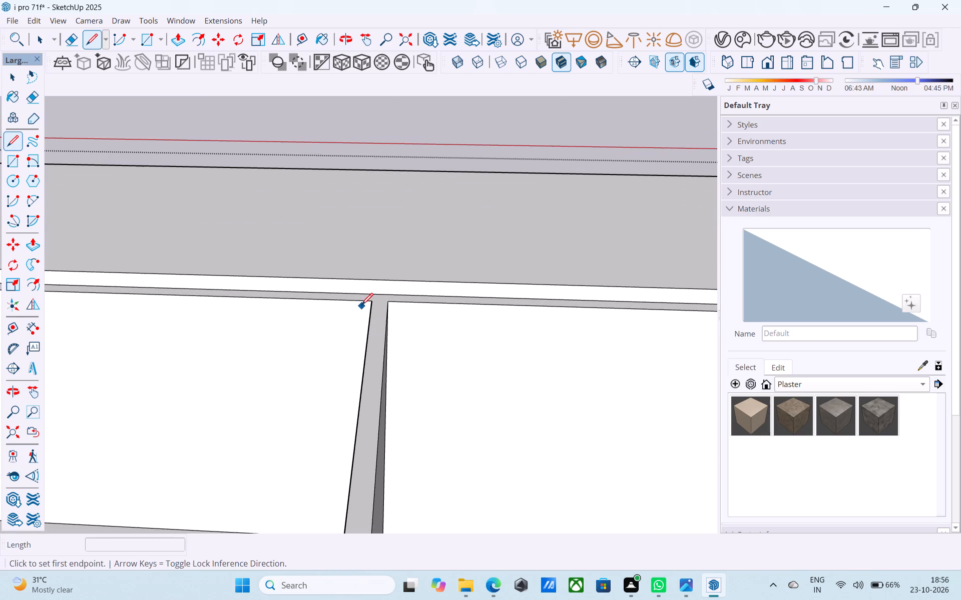
{"action": "key", "text": "space"}
{"action": "left_click", "coordinate": [367, 287]}
{"action": "key", "text": "p"}
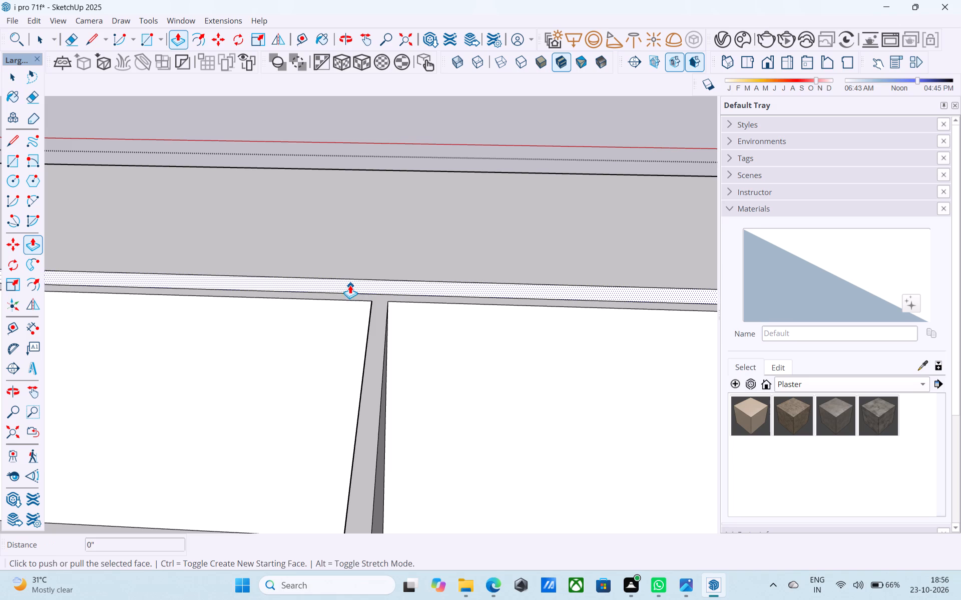
{"action": "left_click", "coordinate": [350, 285]}
{"action": "left_click", "coordinate": [337, 299]}
{"action": "key", "text": "space"}
Draw a vertical edge across the slab's long side face where the porch-side room wall meets the lengthwise partition.
{"action": "type", "text": "l"}
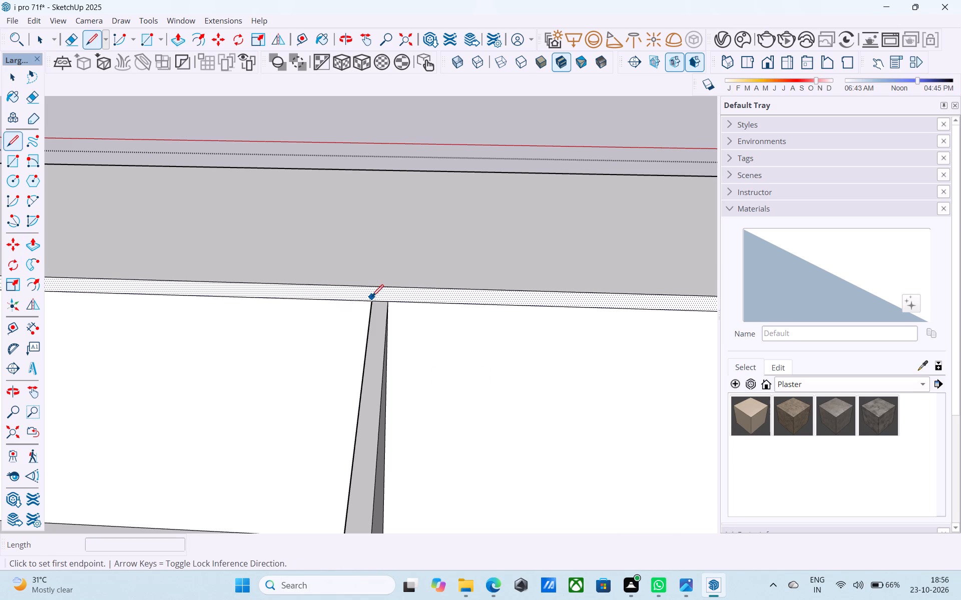
{"action": "left_click", "coordinate": [371, 301]}
{"action": "left_click", "coordinate": [371, 287]}
{"action": "key", "text": "space"}
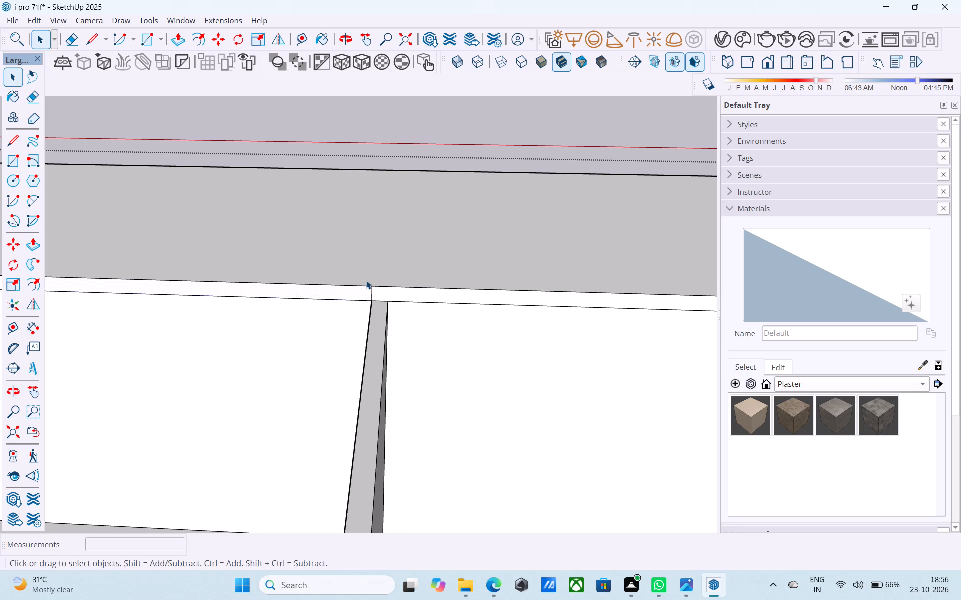
Push/Pull the slab side face beside the open room 11' 9" to cover the room up to its outer wall.
{"action": "scroll", "coordinate": [368, 283], "scroll_direction": "down", "scroll_amount": 2}
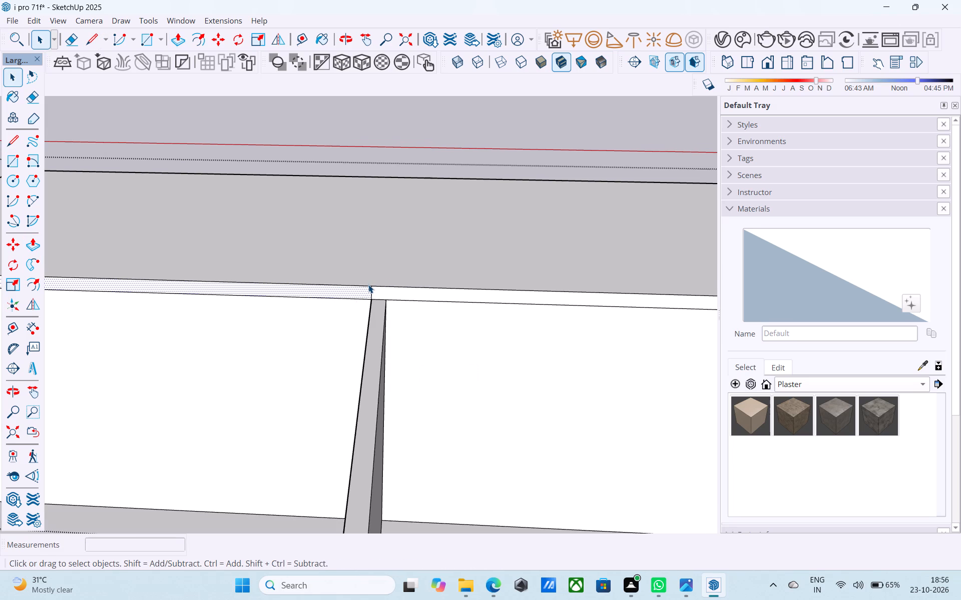
{"action": "scroll", "coordinate": [371, 283], "scroll_direction": "down", "scroll_amount": 5}
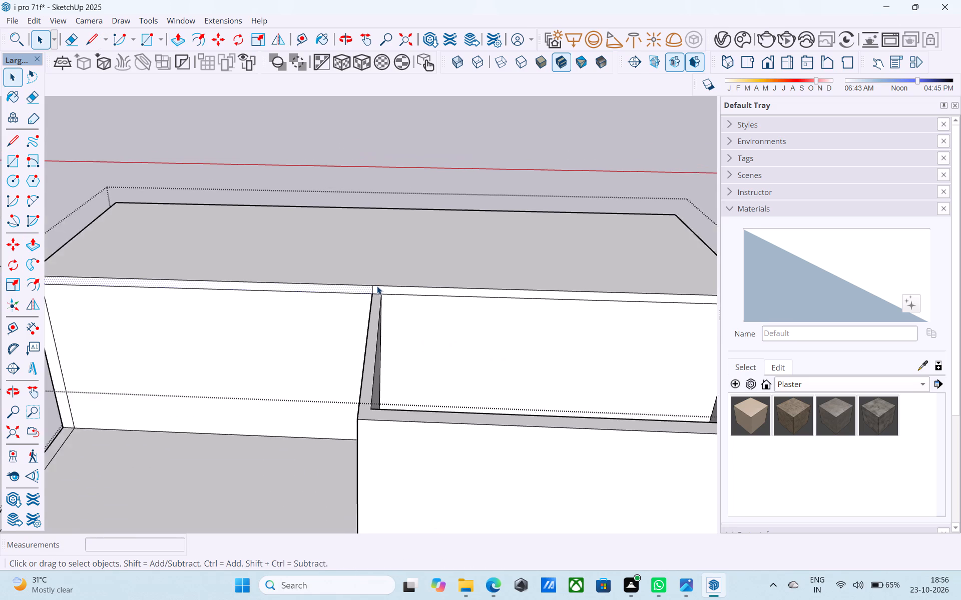
{"action": "scroll", "coordinate": [377, 286], "scroll_direction": "down", "scroll_amount": 2}
{"action": "middle_click_drag", "start_coordinate": [415, 303], "coordinate": [408, 286]}
{"action": "scroll", "coordinate": [429, 288], "scroll_direction": "up", "scroll_amount": 5}
{"action": "left_click", "coordinate": [436, 277]}
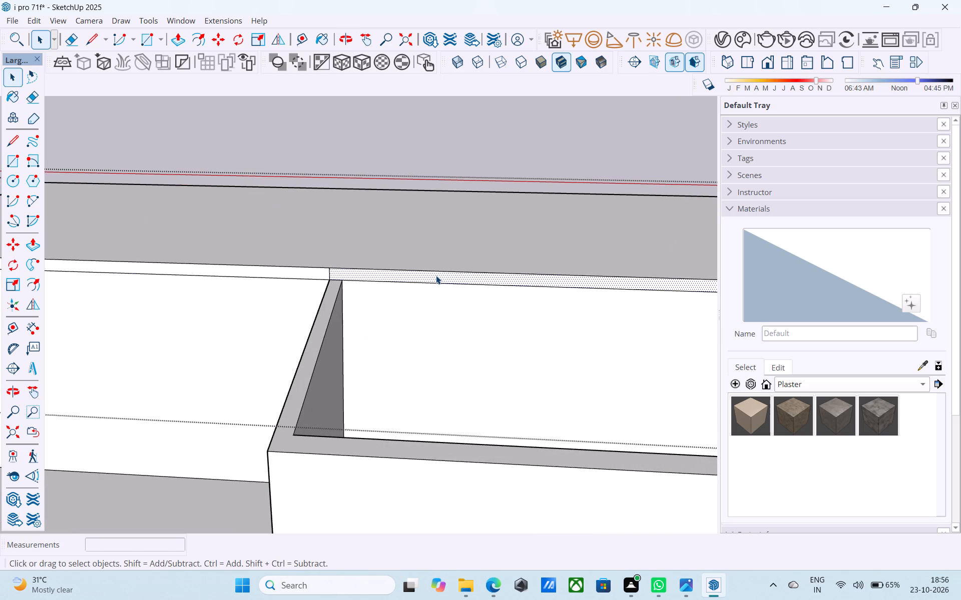
{"action": "key", "text": "p"}
{"action": "left_click", "coordinate": [436, 275]}
{"action": "scroll", "coordinate": [438, 294], "scroll_direction": "down", "scroll_amount": 13}
{"action": "left_click", "coordinate": [445, 352]}
Offset the outline of the L-shaped slab's top face 6" inward.
{"action": "scroll", "coordinate": [444, 352], "scroll_direction": "down", "scroll_amount": 5}
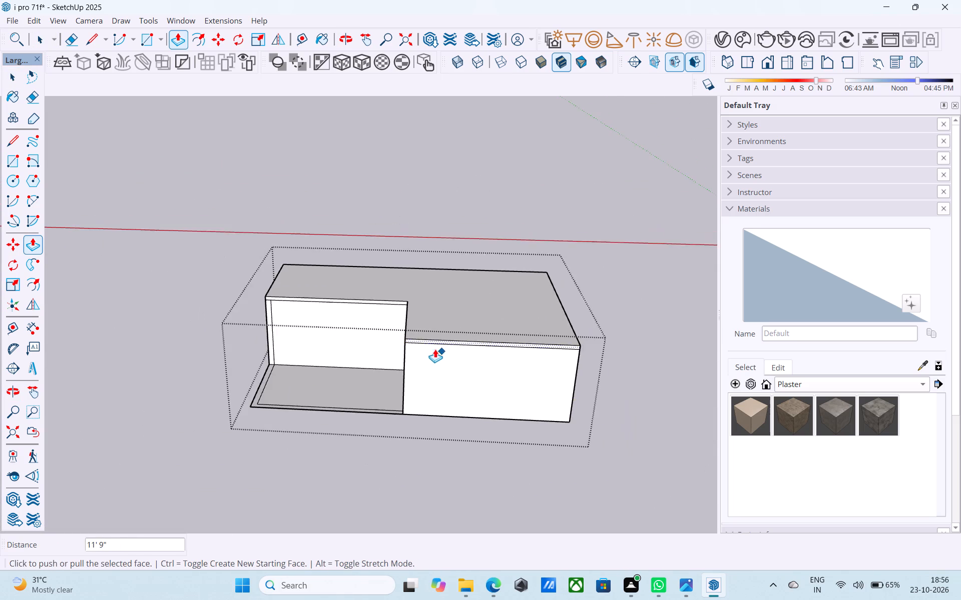
{"action": "middle_click_drag", "start_coordinate": [400, 341], "coordinate": [635, 310]}
{"action": "middle_click_drag", "start_coordinate": [471, 330], "coordinate": [620, 337]}
{"action": "middle_click_drag", "start_coordinate": [437, 314], "coordinate": [511, 324]}
{"action": "key", "text": "space"}
{"action": "scroll", "coordinate": [395, 292], "scroll_direction": "up", "scroll_amount": 2}
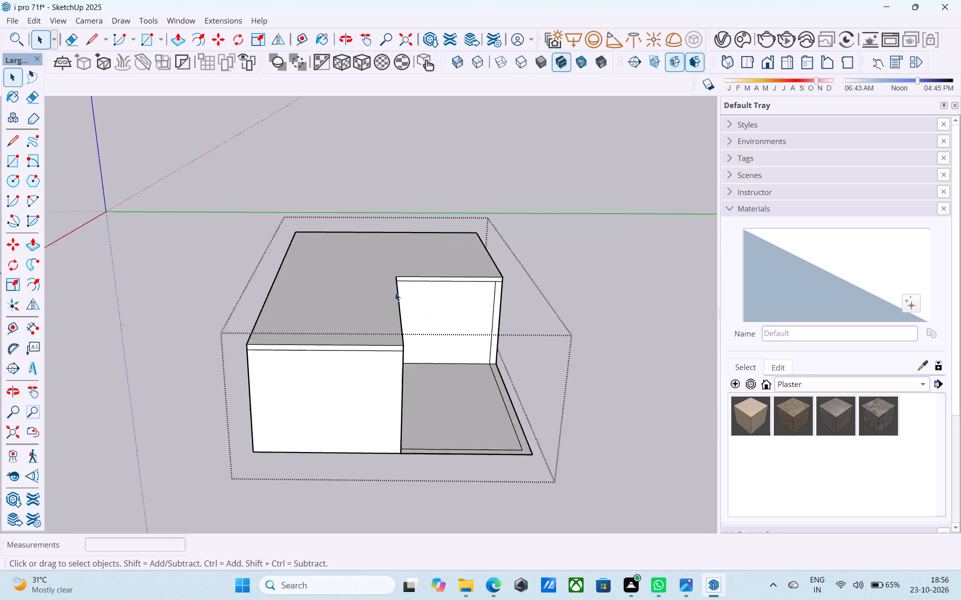
{"action": "scroll", "coordinate": [395, 292], "scroll_direction": "up", "scroll_amount": 4}
{"action": "scroll", "coordinate": [395, 292], "scroll_direction": "down", "scroll_amount": 6}
{"action": "middle_click_drag", "start_coordinate": [378, 299], "coordinate": [374, 374]}
{"action": "left_click", "coordinate": [366, 337]}
{"action": "scroll", "coordinate": [362, 329], "scroll_direction": "up", "scroll_amount": 4}
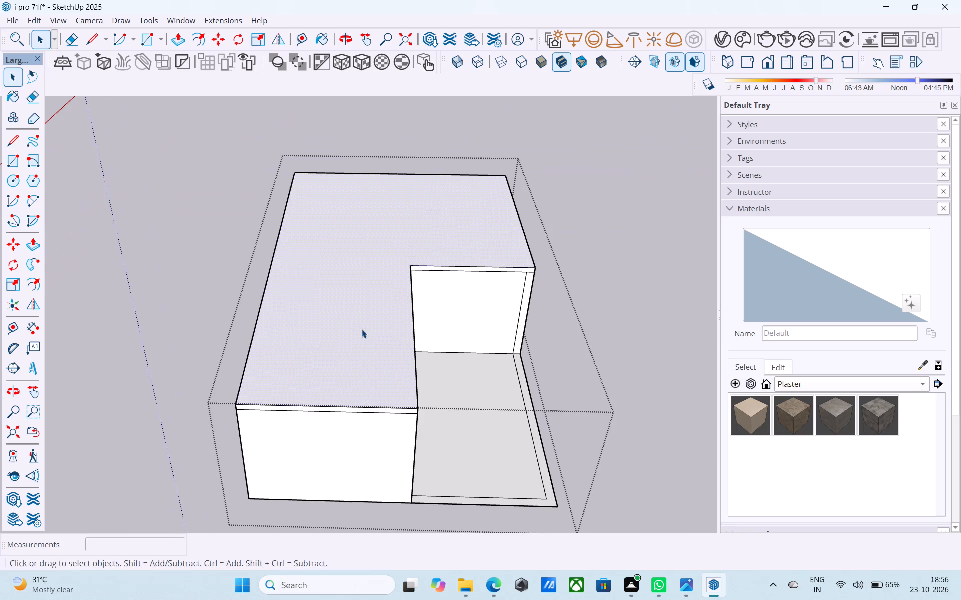
{"action": "key", "text": "f"}
{"action": "left_click", "coordinate": [362, 329]}
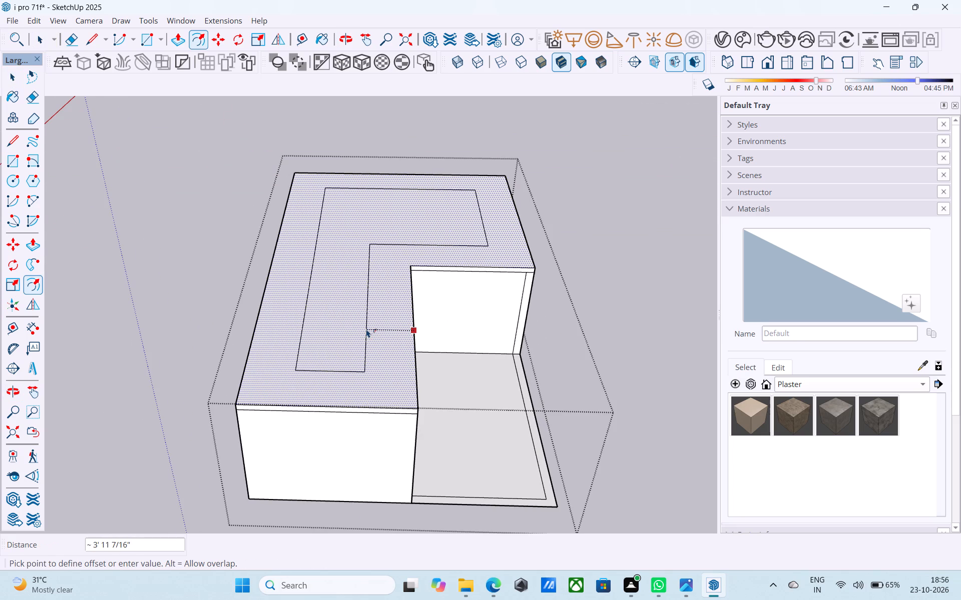
{"action": "key", "text": "6"}
{"action": "key", "text": "shift+quotedbl"}
{"action": "key", "text": "Return"}
{"action": "key", "text": "space"}
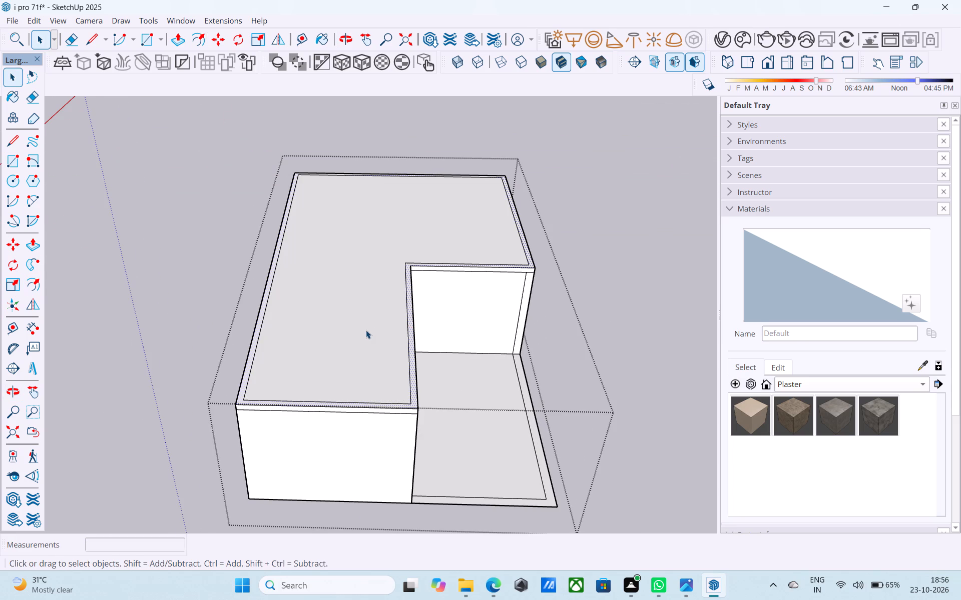
Draw a diagonal line about 9" long from the slab's inner corner to the lower edge of its porch-side face.
{"action": "middle_click_drag", "start_coordinate": [377, 331], "coordinate": [366, 258]}
{"action": "middle_click_drag", "start_coordinate": [409, 296], "coordinate": [398, 289]}
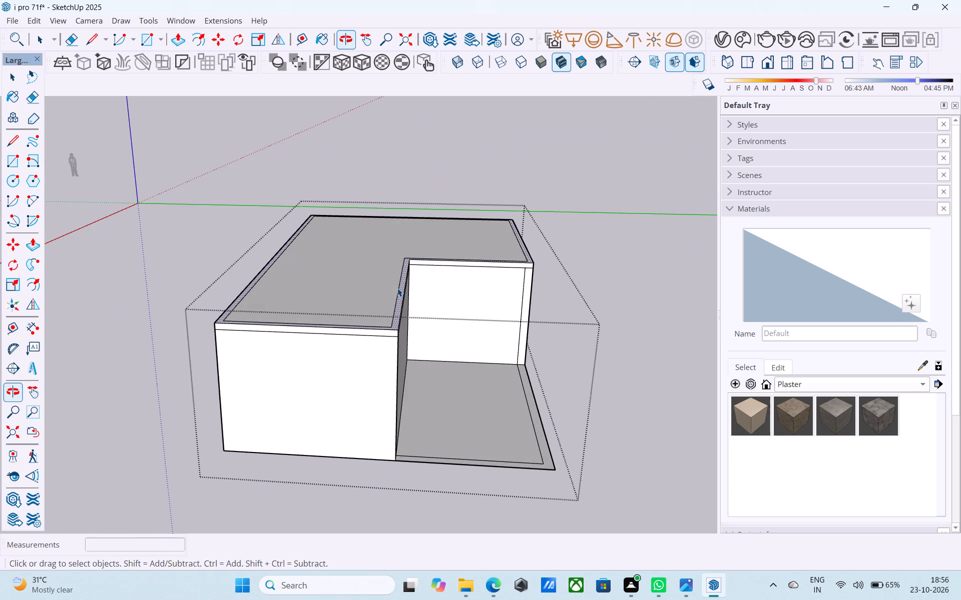
{"action": "scroll", "coordinate": [398, 288], "scroll_direction": "down", "scroll_amount": 2}
{"action": "middle_click_drag", "start_coordinate": [398, 288], "coordinate": [402, 321]}
{"action": "scroll", "coordinate": [402, 321], "scroll_direction": "up", "scroll_amount": 4}
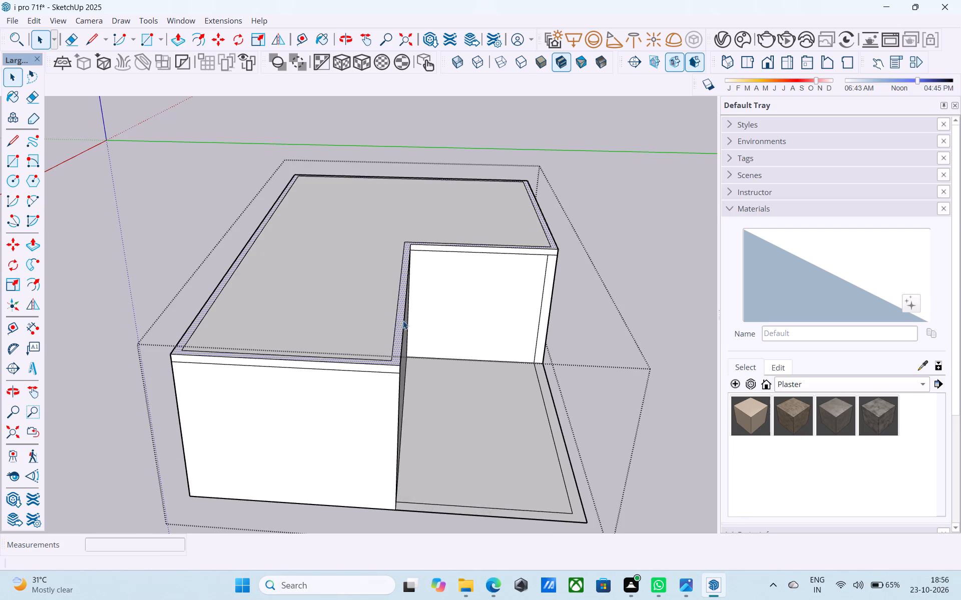
{"action": "scroll", "coordinate": [410, 246], "scroll_direction": "up", "scroll_amount": 4}
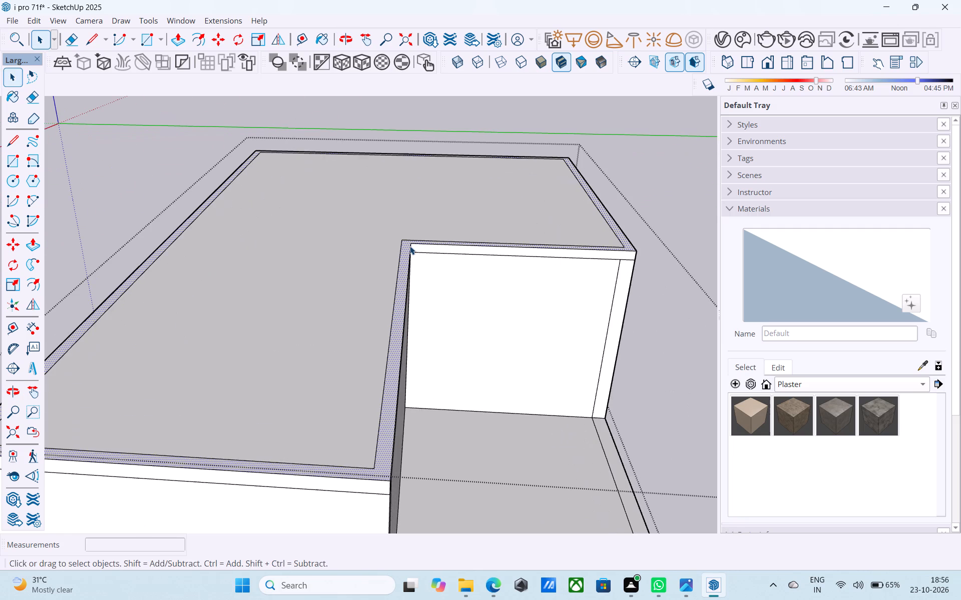
{"action": "middle_click_drag", "start_coordinate": [420, 248], "coordinate": [402, 238]}
{"action": "key", "text": "l"}
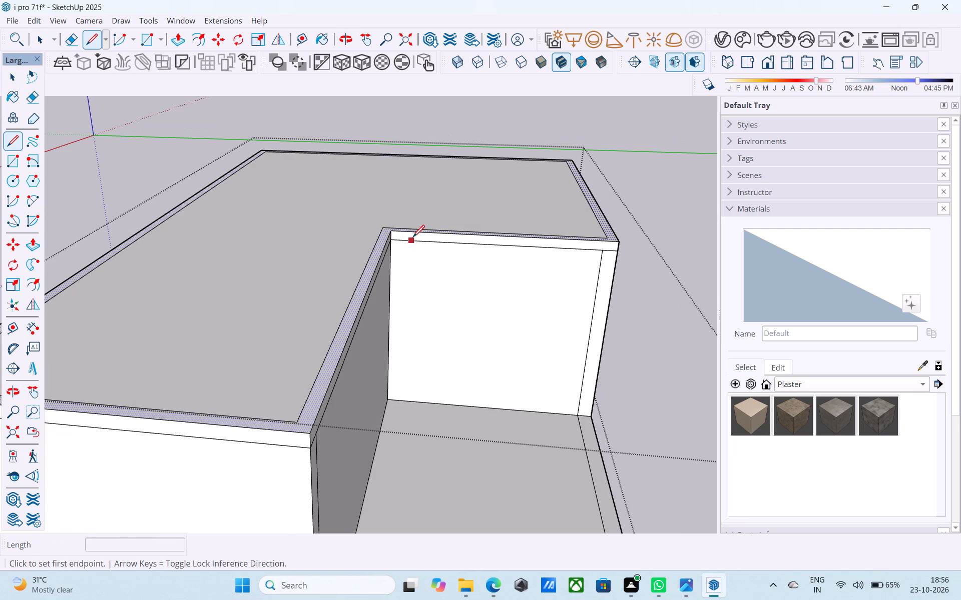
{"action": "scroll", "coordinate": [392, 230], "scroll_direction": "up", "scroll_amount": 7}
{"action": "left_click", "coordinate": [387, 235]}
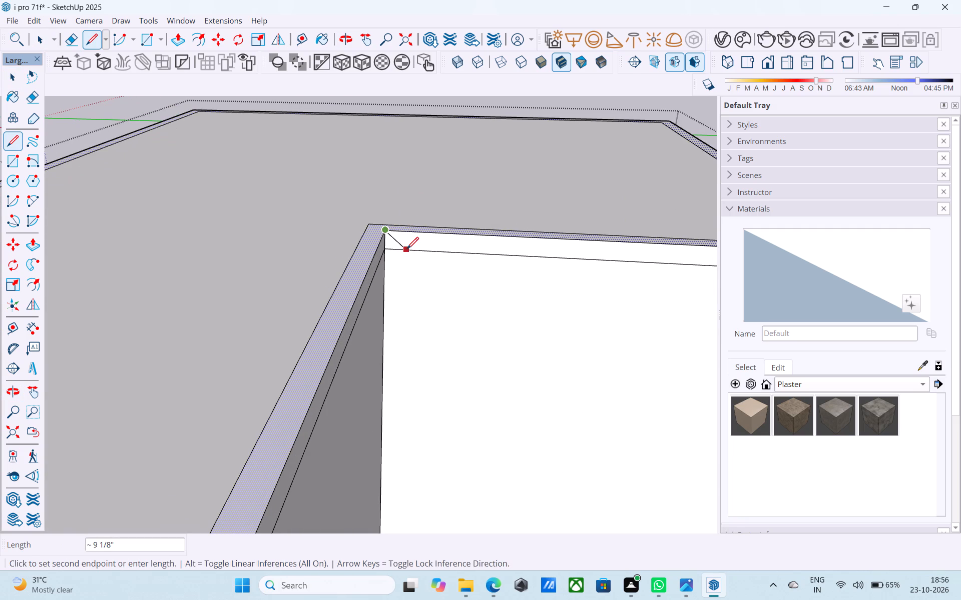
{"action": "left_click", "coordinate": [407, 250]}
{"action": "key", "text": "space"}
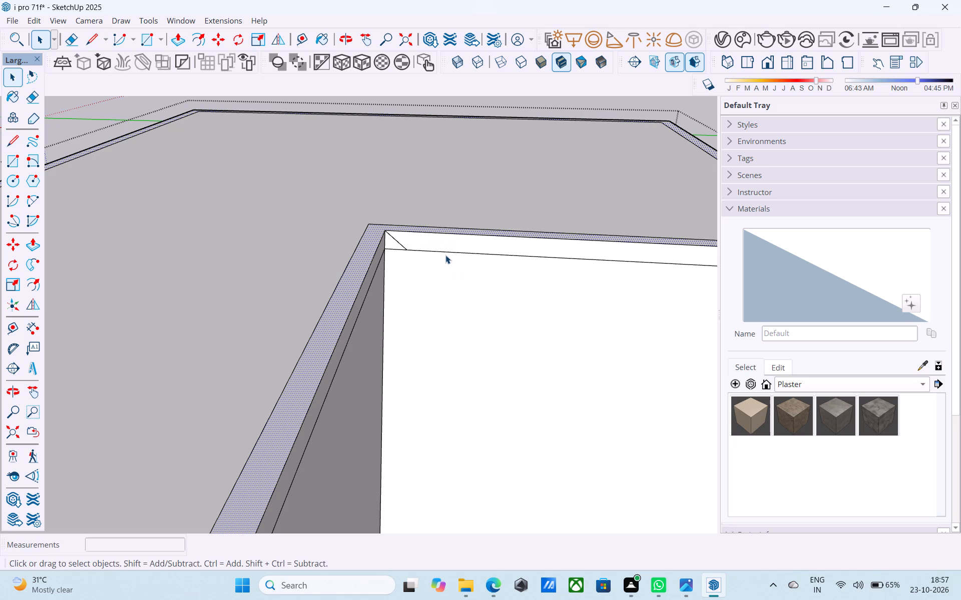
Push/Pull the 6" border on the slab's top up 10' to form the upper-floor walls.
{"action": "scroll", "coordinate": [454, 251], "scroll_direction": "down", "scroll_amount": 6}
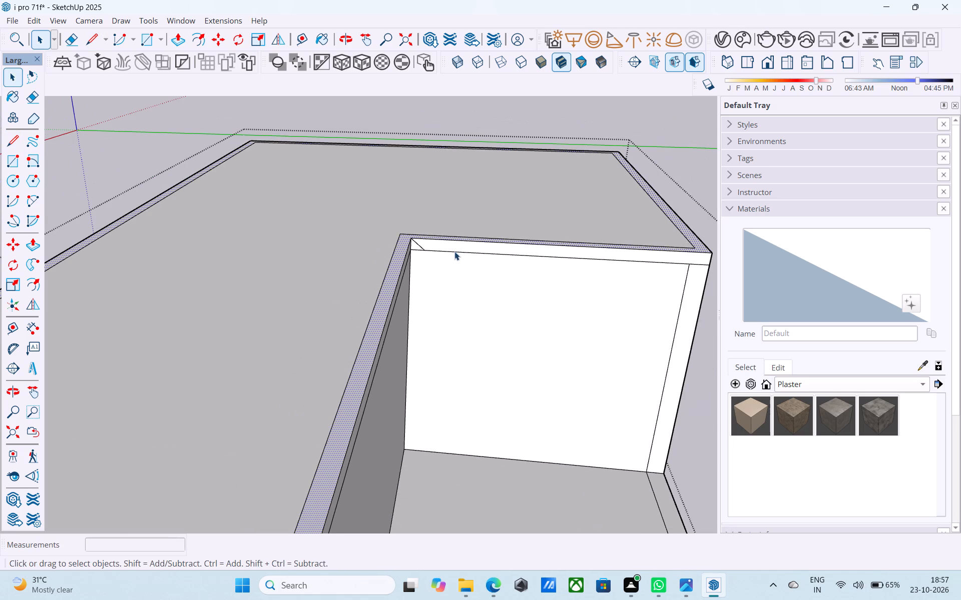
{"action": "scroll", "coordinate": [454, 251], "scroll_direction": "down", "scroll_amount": 4}
{"action": "middle_click_drag", "start_coordinate": [453, 252], "coordinate": [472, 240]}
{"action": "scroll", "coordinate": [377, 256], "scroll_direction": "down", "scroll_amount": 5}
{"action": "middle_click_drag", "start_coordinate": [372, 259], "coordinate": [400, 326]}
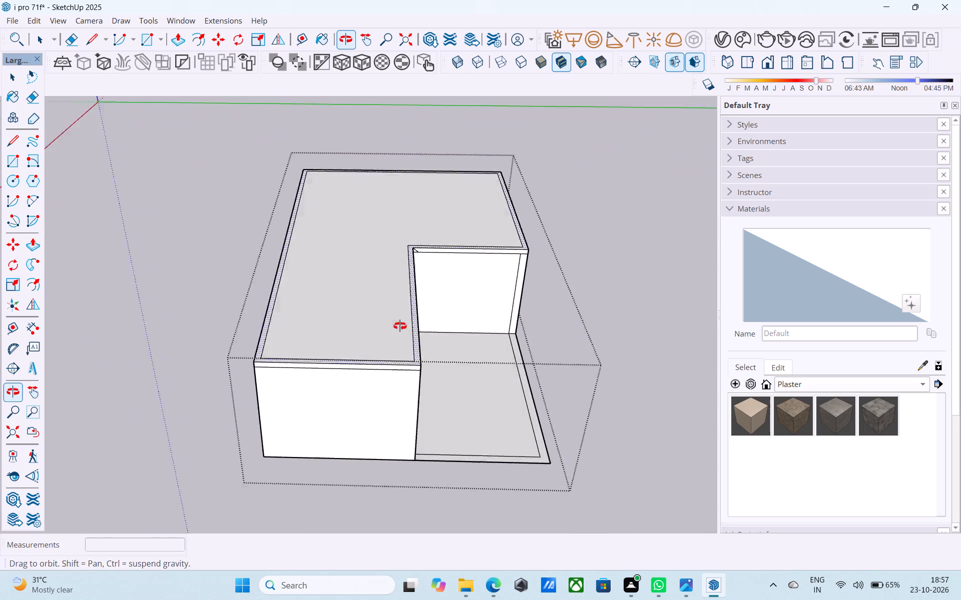
{"action": "middle_click_drag", "start_coordinate": [400, 326], "coordinate": [418, 329]}
{"action": "scroll", "coordinate": [291, 342], "scroll_direction": "up", "scroll_amount": 7}
{"action": "key", "text": "p"}
{"action": "left_click", "coordinate": [280, 346]}
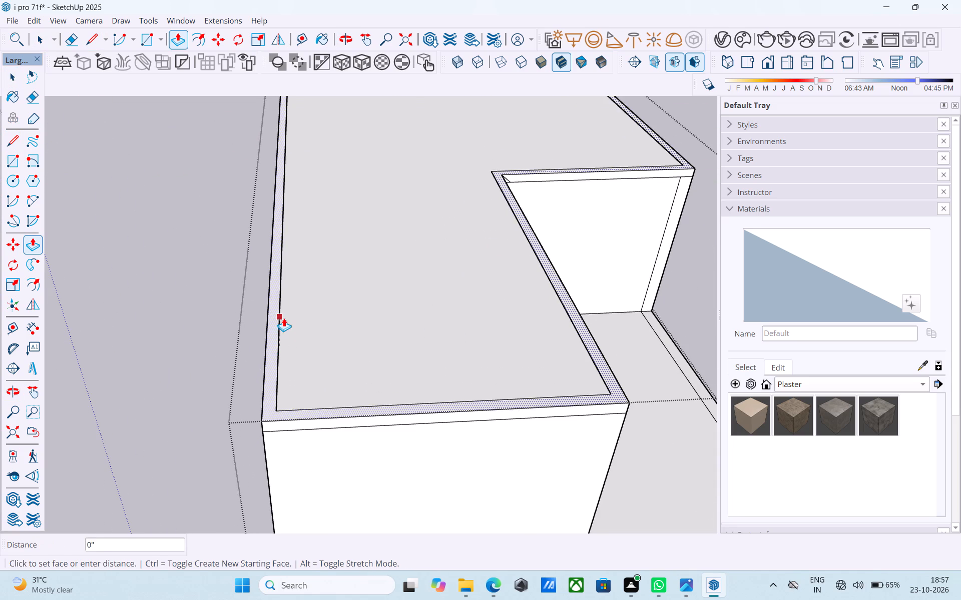
{"action": "type", "text": "10'"}
{"action": "key", "text": "Return"}
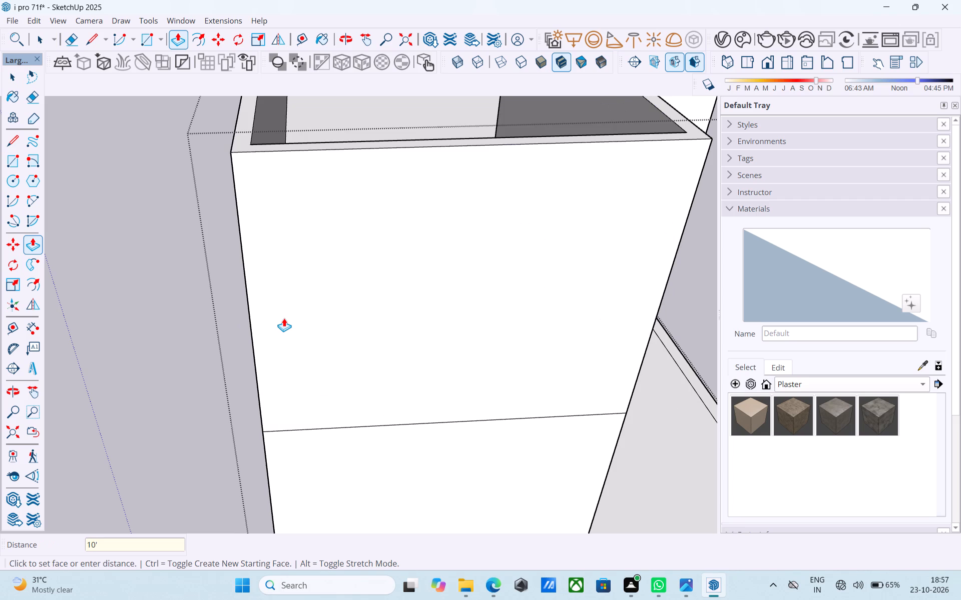
{"action": "key", "text": "space"}
Examine the raised upper-floor walls and the slab-level edge lines around the corner beside the porch.
{"action": "scroll", "coordinate": [264, 328], "scroll_direction": "down", "scroll_amount": 5}
{"action": "middle_click_drag", "start_coordinate": [264, 328], "coordinate": [226, 317]}
{"action": "scroll", "coordinate": [230, 317], "scroll_direction": "down", "scroll_amount": 4}
{"action": "middle_click_drag", "start_coordinate": [230, 316], "coordinate": [226, 312]}
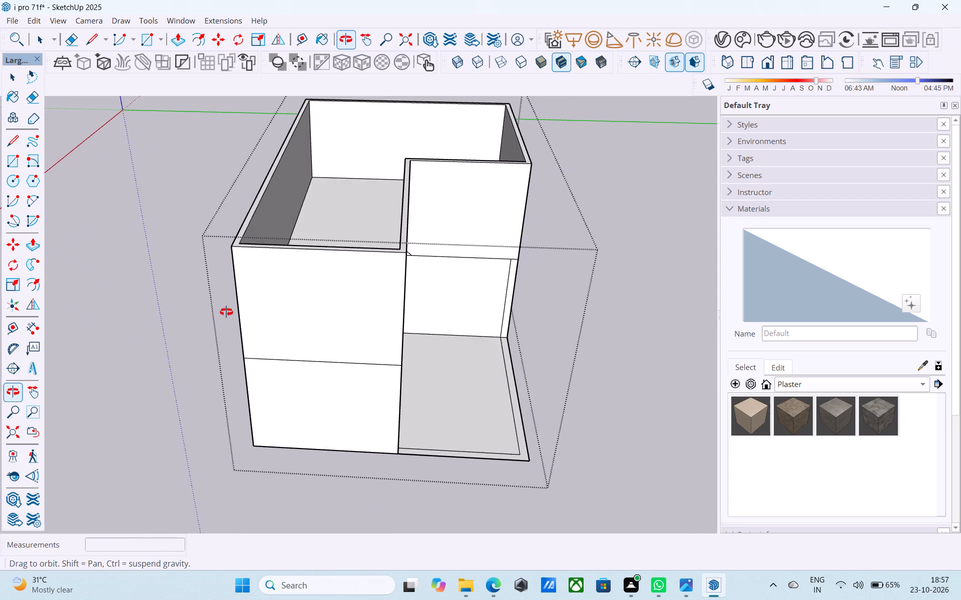
{"action": "middle_click_drag", "start_coordinate": [226, 312], "coordinate": [202, 289]}
{"action": "middle_click_drag", "start_coordinate": [248, 305], "coordinate": [179, 269]}
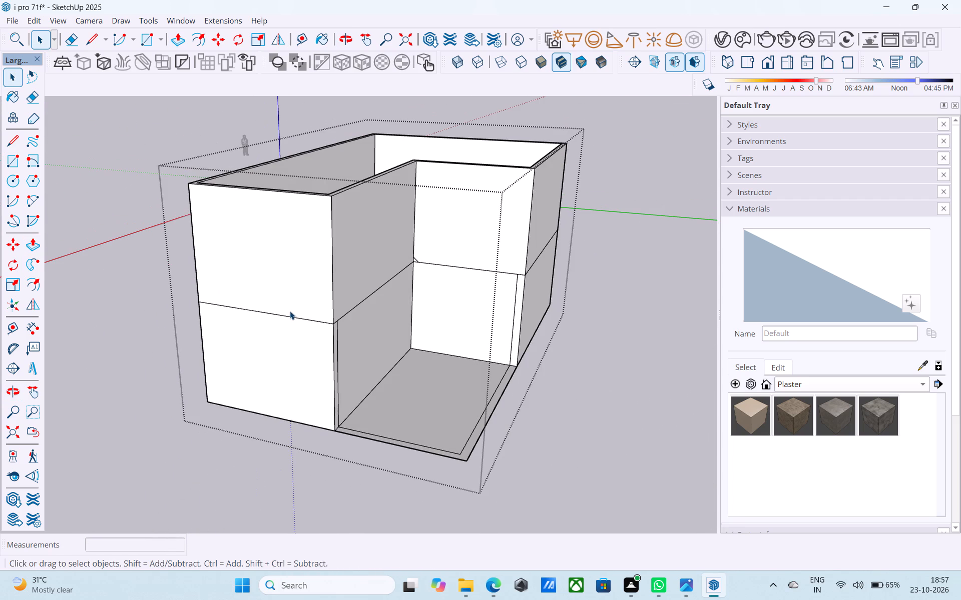
{"action": "middle_click", "coordinate": [290, 311]}
{"action": "scroll", "coordinate": [290, 311], "scroll_direction": "up", "scroll_amount": 5}
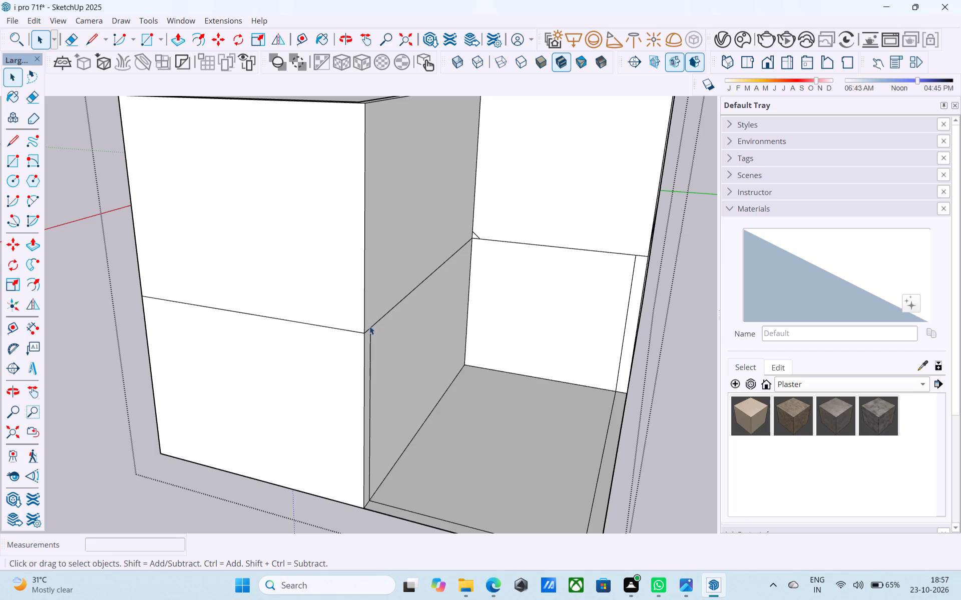
Erase the stray vertical line beside the front corner on the ground-floor wall face along the porch.
{"action": "scroll", "coordinate": [381, 341], "scroll_direction": "up", "scroll_amount": 3}
{"action": "key", "text": "e"}
{"action": "left_click_drag", "start_coordinate": [377, 342], "coordinate": [363, 348]}
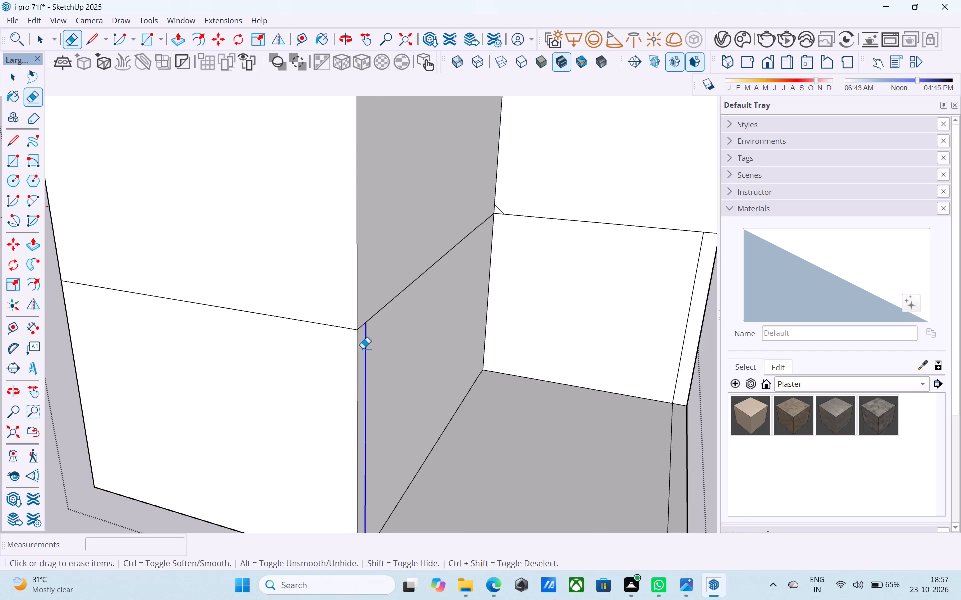
{"action": "left_click_drag", "start_coordinate": [363, 348], "coordinate": [363, 349]}
{"action": "key", "text": "space"}
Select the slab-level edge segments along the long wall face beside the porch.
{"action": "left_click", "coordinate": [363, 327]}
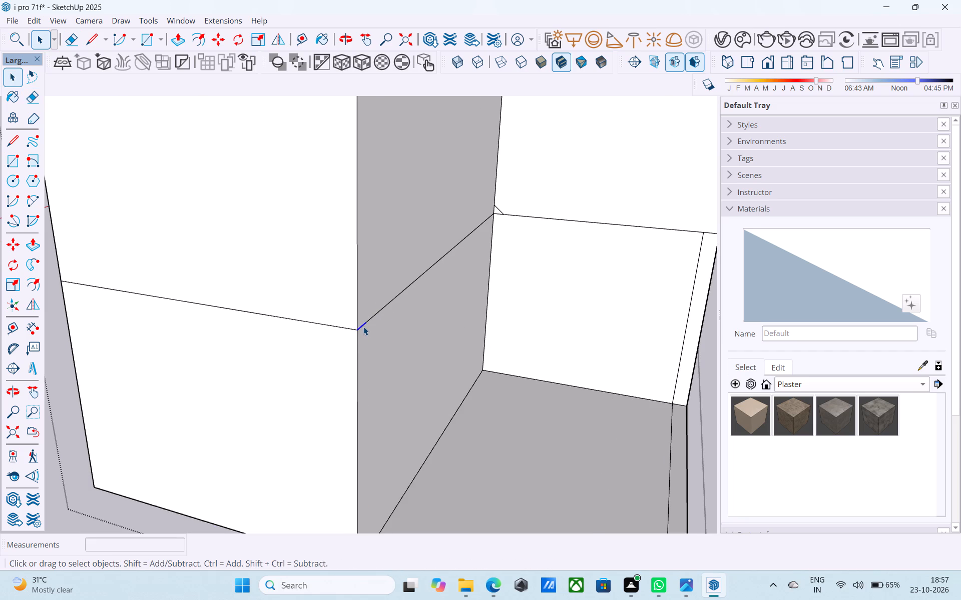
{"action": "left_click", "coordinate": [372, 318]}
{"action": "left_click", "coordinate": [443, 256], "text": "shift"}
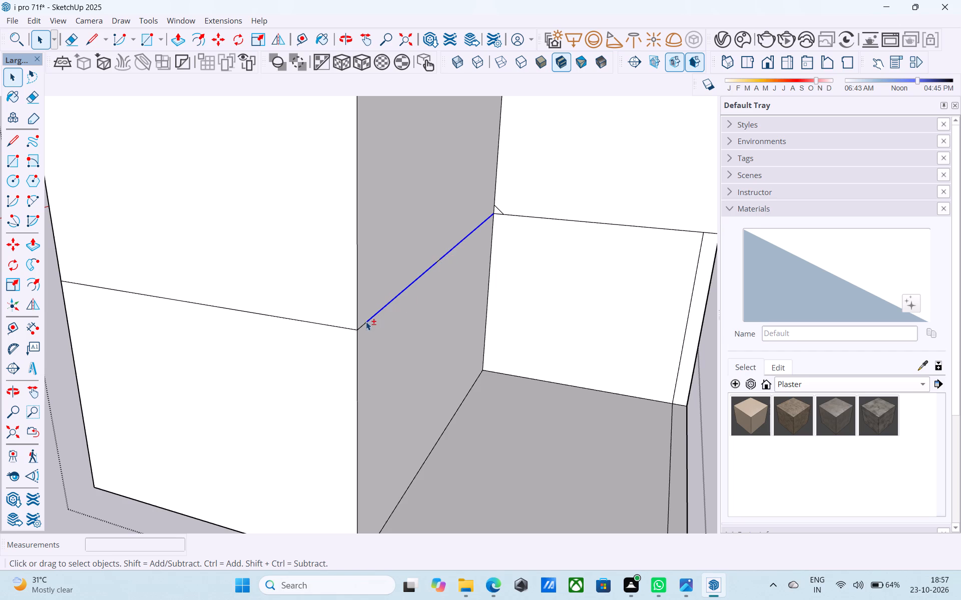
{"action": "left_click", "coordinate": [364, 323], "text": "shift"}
Draw a line across the wall behind the porch, from the diagonal's upper end to the outer corner, parallel to the slab-level edge.
{"action": "key", "text": "l"}
{"action": "left_click", "coordinate": [492, 204]}
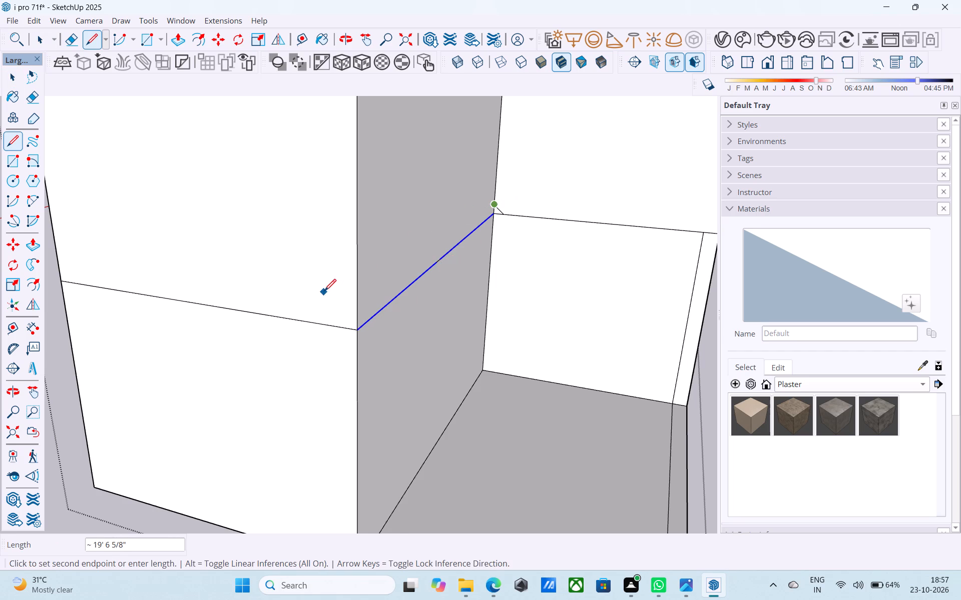
{"action": "scroll", "coordinate": [329, 291], "scroll_direction": "up", "scroll_amount": 1}
{"action": "scroll", "coordinate": [372, 297], "scroll_direction": "down", "scroll_amount": 6}
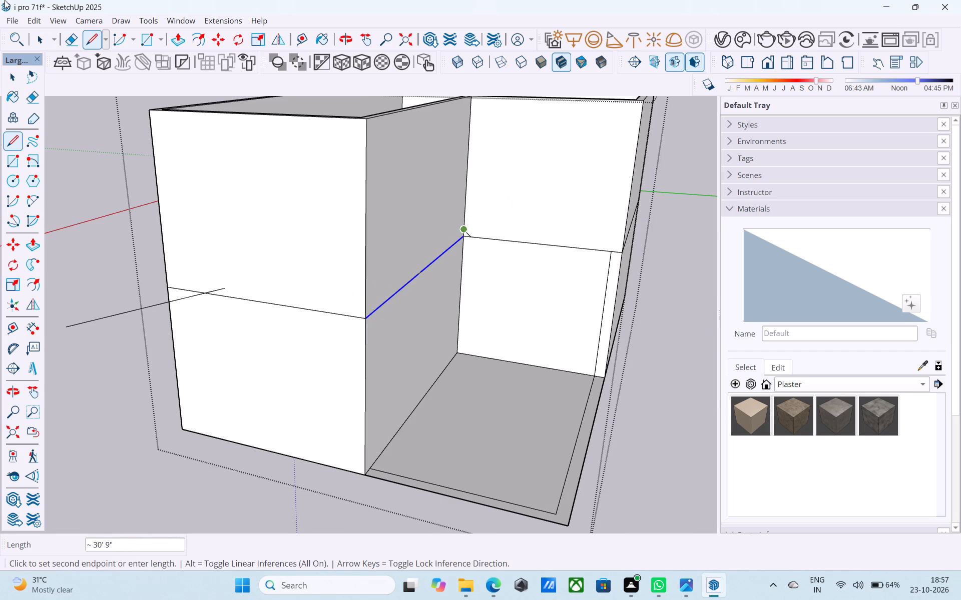
{"action": "scroll", "coordinate": [85, 7], "scroll_direction": "down", "scroll_amount": 7}
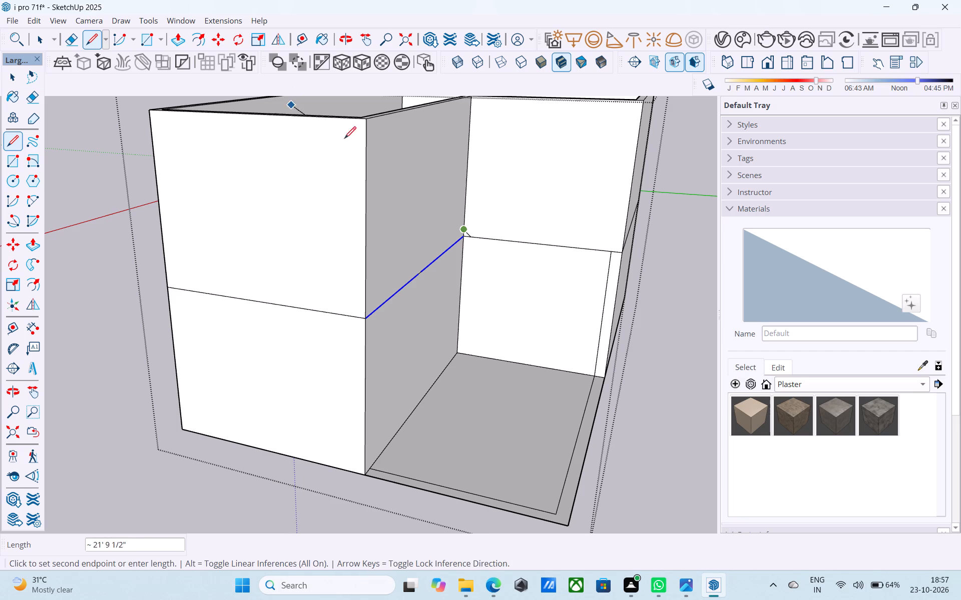
{"action": "scroll", "coordinate": [317, 199], "scroll_direction": "down", "scroll_amount": 8}
{"action": "middle_click_drag", "start_coordinate": [386, 194], "coordinate": [426, 187]}
{"action": "scroll", "coordinate": [426, 187], "scroll_direction": "down", "scroll_amount": 1}
{"action": "scroll", "coordinate": [483, 219], "scroll_direction": "up", "scroll_amount": 14}
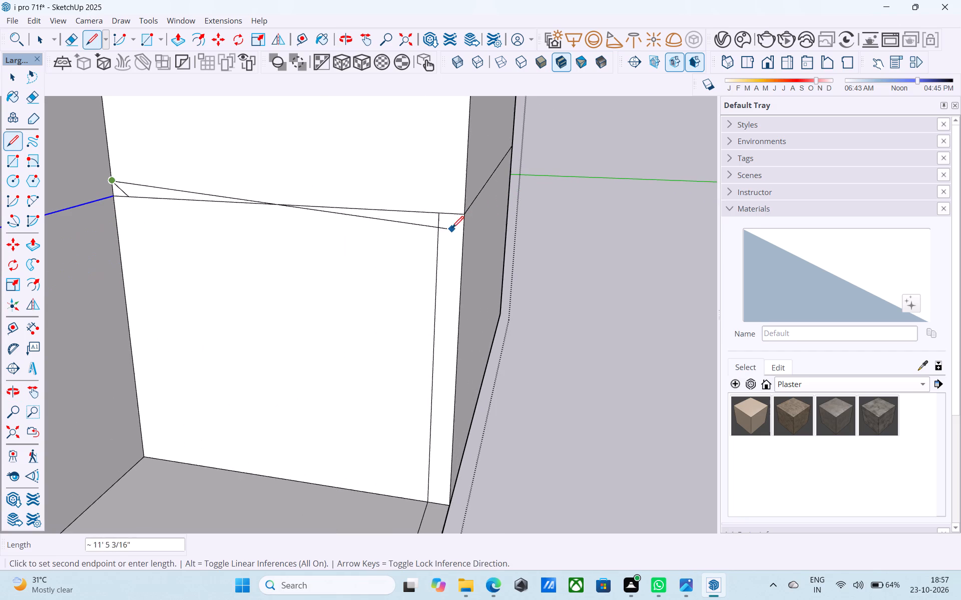
{"action": "left_click", "coordinate": [466, 199]}
Draw a 19' 6" line along the porch-side wall from the inner corner to the front corner, above the slab-level edge.
{"action": "scroll", "coordinate": [536, 140], "scroll_direction": "down", "scroll_amount": 5}
{"action": "scroll", "coordinate": [538, 141], "scroll_direction": "up", "scroll_amount": 1}
{"action": "scroll", "coordinate": [541, 141], "scroll_direction": "down", "scroll_amount": 1}
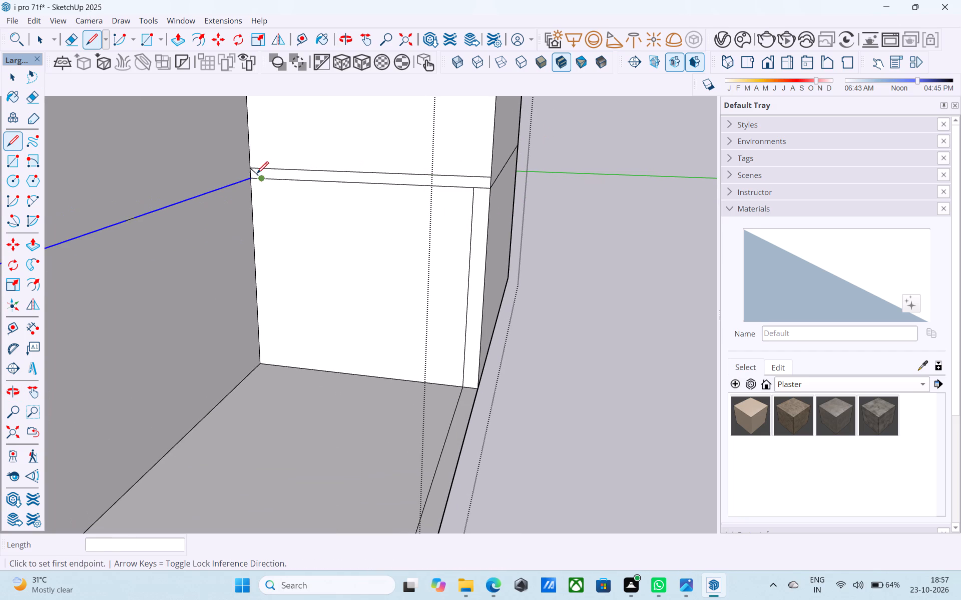
{"action": "left_click", "coordinate": [251, 171]}
{"action": "scroll", "coordinate": [517, 91], "scroll_direction": "down", "scroll_amount": 7}
{"action": "scroll", "coordinate": [524, 135], "scroll_direction": "down", "scroll_amount": 9}
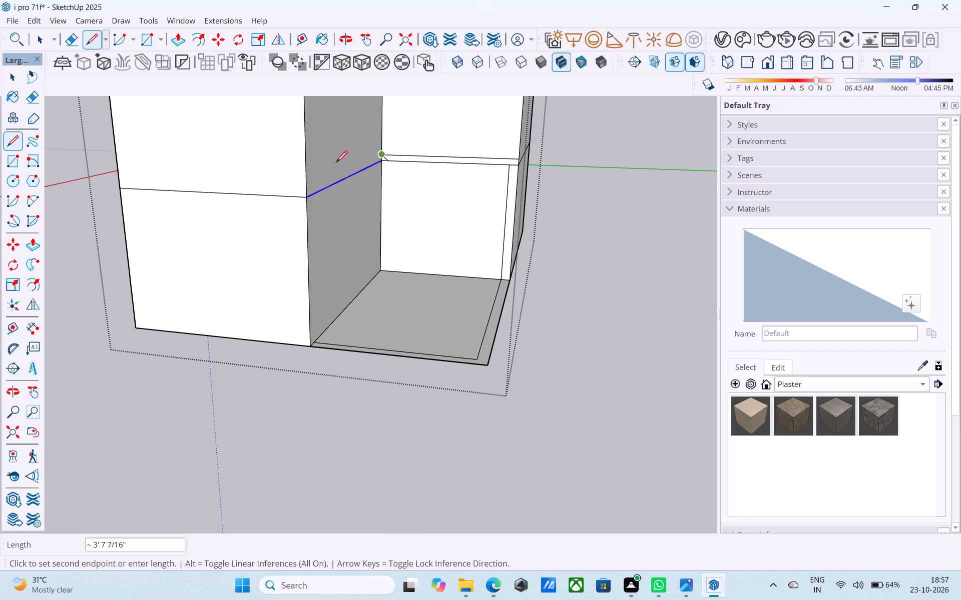
{"action": "scroll", "coordinate": [308, 185], "scroll_direction": "up", "scroll_amount": 5}
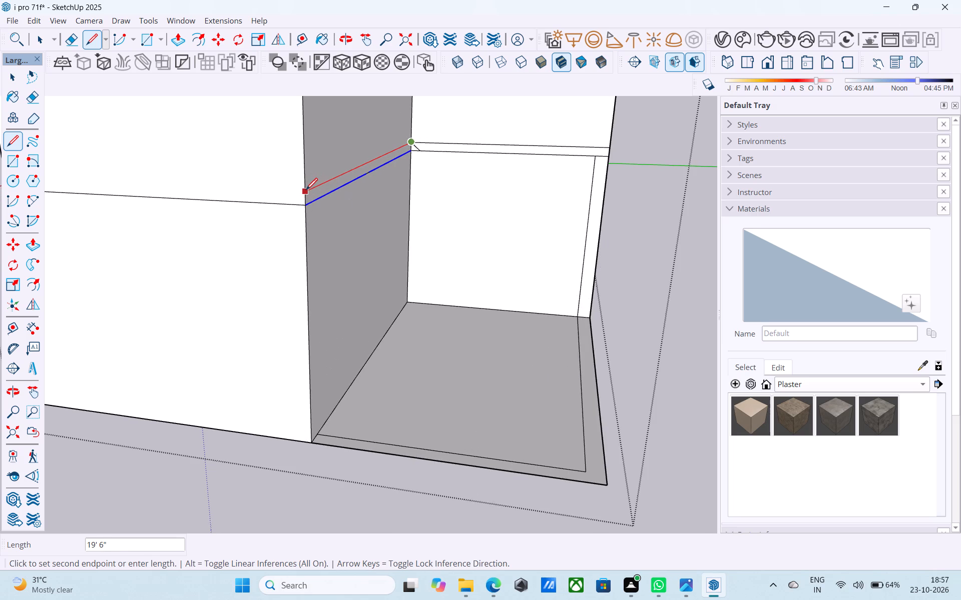
{"action": "left_click", "coordinate": [306, 191]}
Continue the slab-top line across the front wall beside the porch to its outer corner.
{"action": "left_click", "coordinate": [302, 189]}
{"action": "scroll", "coordinate": [498, 160], "scroll_direction": "down", "scroll_amount": 9}
{"action": "middle_click_drag", "start_coordinate": [350, 162], "coordinate": [618, 162]}
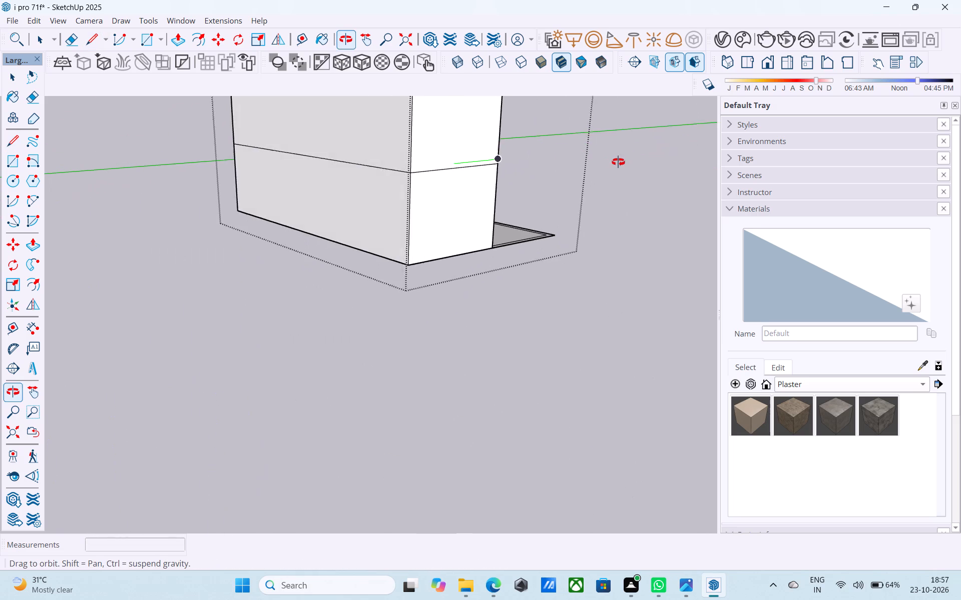
{"action": "middle_click_drag", "start_coordinate": [618, 162], "coordinate": [621, 165]}
{"action": "scroll", "coordinate": [461, 172], "scroll_direction": "up", "scroll_amount": 5}
{"action": "left_click", "coordinate": [387, 168]}
Draw the 40' slab-top line along the full long side wall opposite the porch.
{"action": "left_click", "coordinate": [388, 166]}
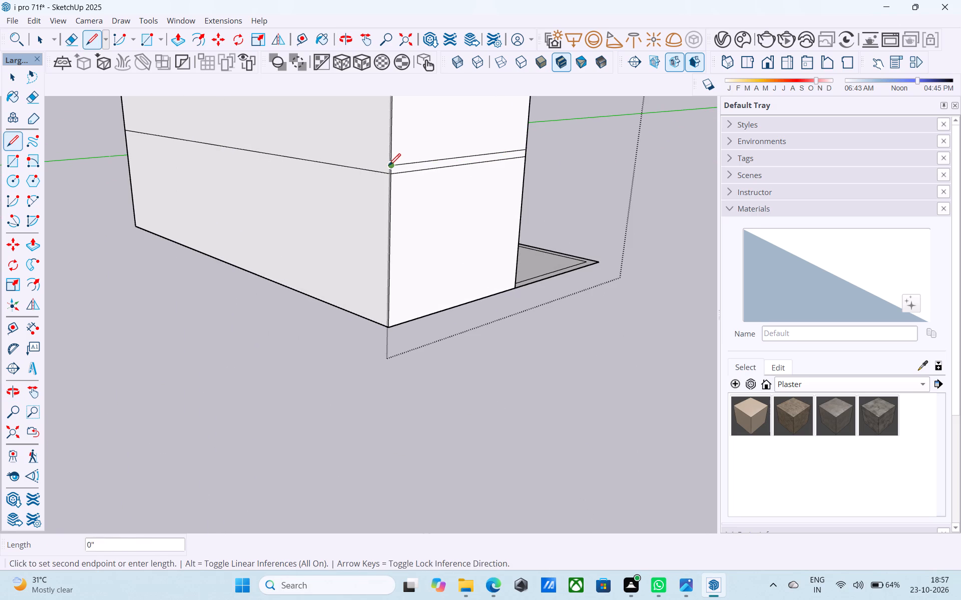
{"action": "scroll", "coordinate": [380, 183], "scroll_direction": "down", "scroll_amount": 6}
{"action": "middle_click_drag", "start_coordinate": [380, 183], "coordinate": [694, 181]}
{"action": "middle_click_drag", "start_coordinate": [218, 181], "coordinate": [413, 176]}
{"action": "scroll", "coordinate": [305, 156], "scroll_direction": "up", "scroll_amount": 5}
{"action": "left_click", "coordinate": [276, 188]}
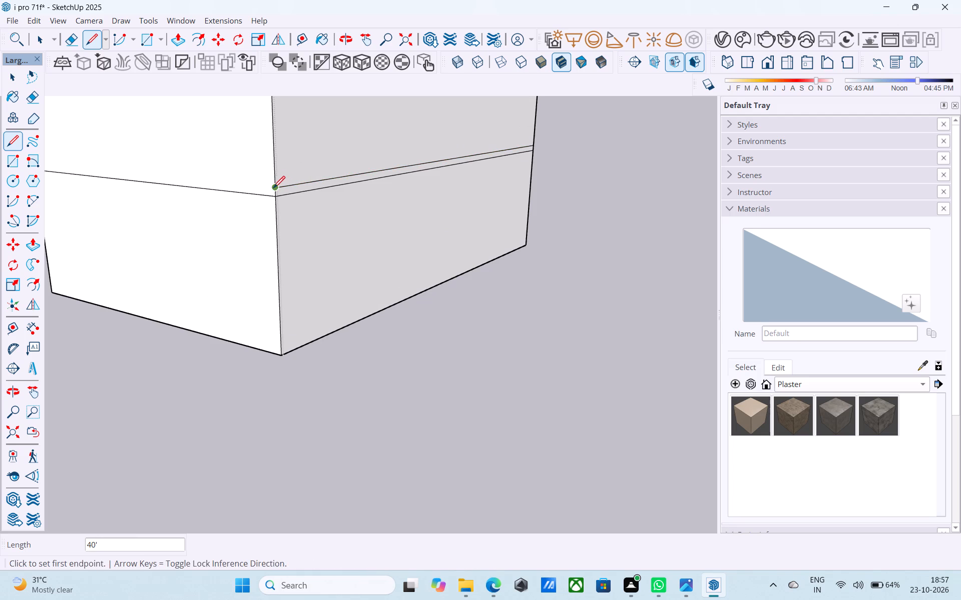
Continue the slab-top line 25' across the rear wall and along the remaining side wall to the corner behind the porch.
{"action": "left_click", "coordinate": [273, 189]}
{"action": "scroll", "coordinate": [387, 188], "scroll_direction": "down", "scroll_amount": 5}
{"action": "middle_click_drag", "start_coordinate": [266, 197], "coordinate": [611, 211]}
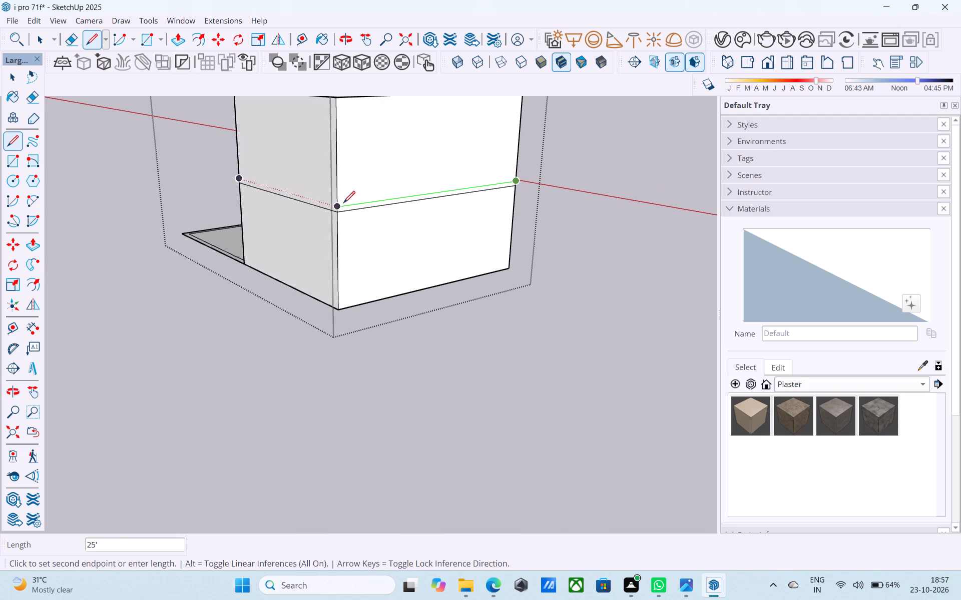
{"action": "left_click", "coordinate": [341, 204]}
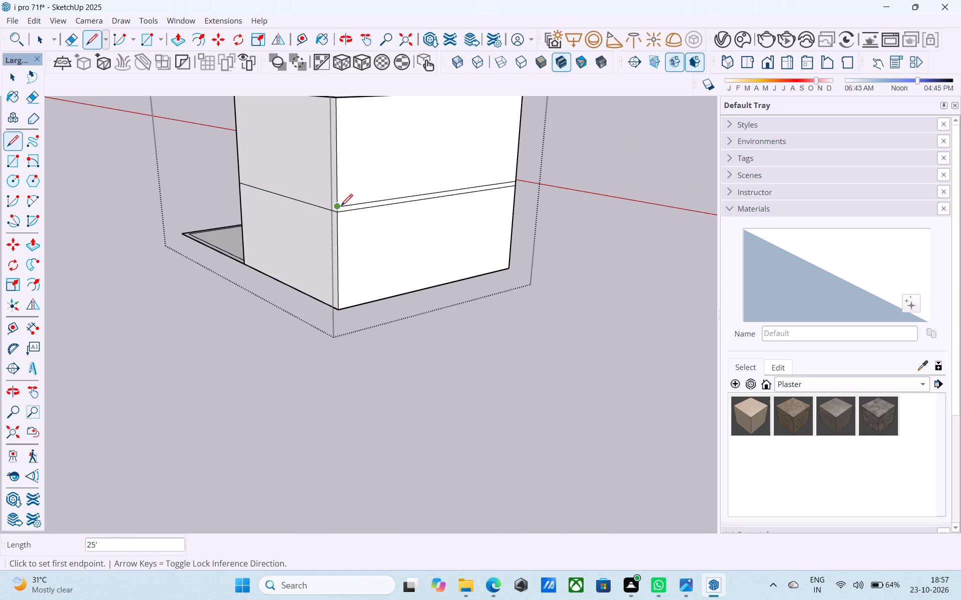
{"action": "left_click", "coordinate": [341, 207]}
{"action": "middle_click_drag", "start_coordinate": [278, 175], "coordinate": [747, 177]}
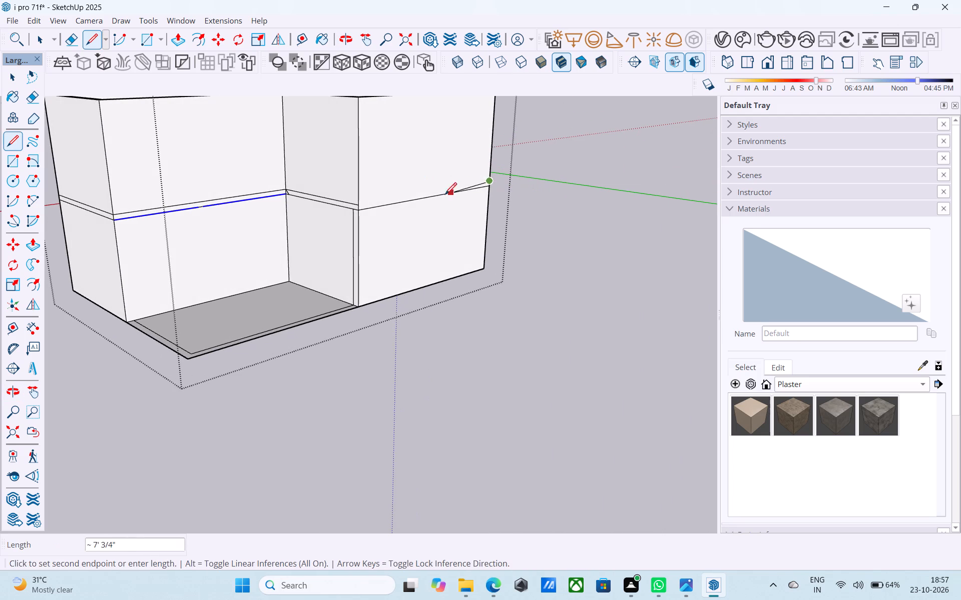
{"action": "left_click", "coordinate": [364, 204]}
Erase the short diagonal line at the inner corner between the two slab-level lines.
{"action": "scroll", "coordinate": [355, 206], "scroll_direction": "up", "scroll_amount": 4}
{"action": "key", "text": "e"}
{"action": "scroll", "coordinate": [326, 200], "scroll_direction": "up", "scroll_amount": 14}
{"action": "left_click", "coordinate": [206, 177]}
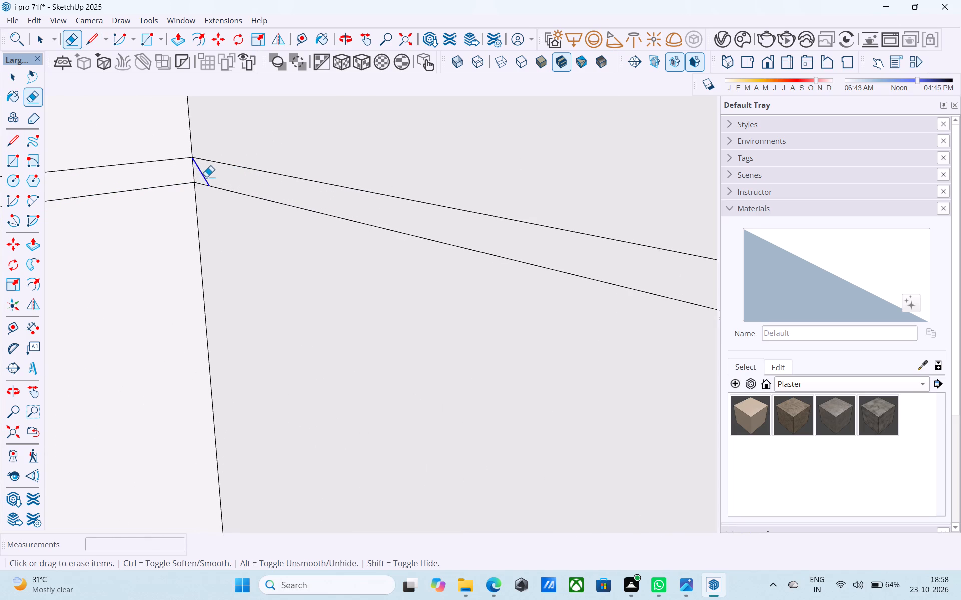
{"action": "key", "text": "space"}
Examine the slab band around the building and the open upper-floor walls from several sides.
{"action": "scroll", "coordinate": [328, 172], "scroll_direction": "down", "scroll_amount": 4}
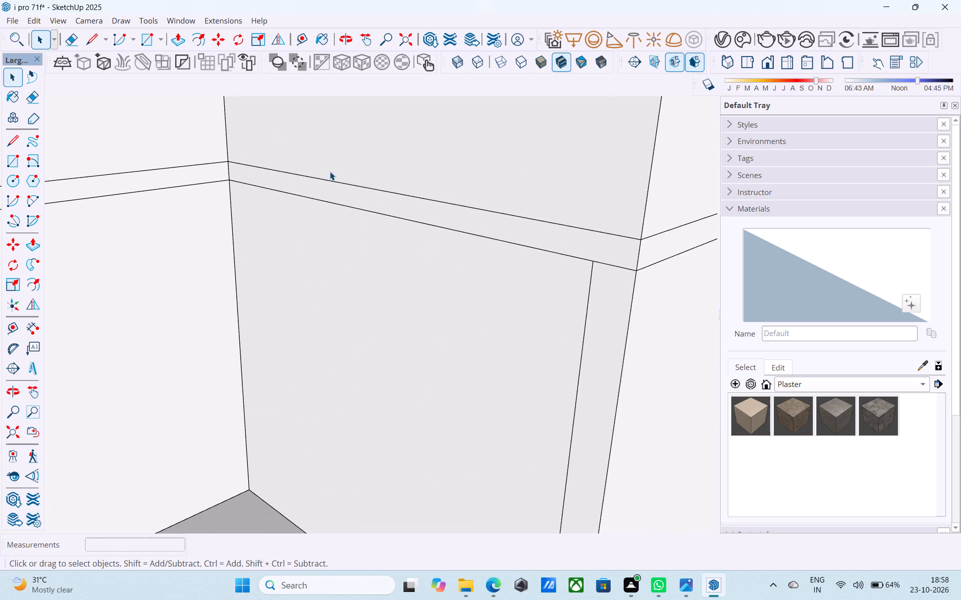
{"action": "scroll", "coordinate": [331, 171], "scroll_direction": "down", "scroll_amount": 6}
{"action": "scroll", "coordinate": [341, 168], "scroll_direction": "down", "scroll_amount": 20}
{"action": "middle_click_drag", "start_coordinate": [364, 184], "coordinate": [518, 247]}
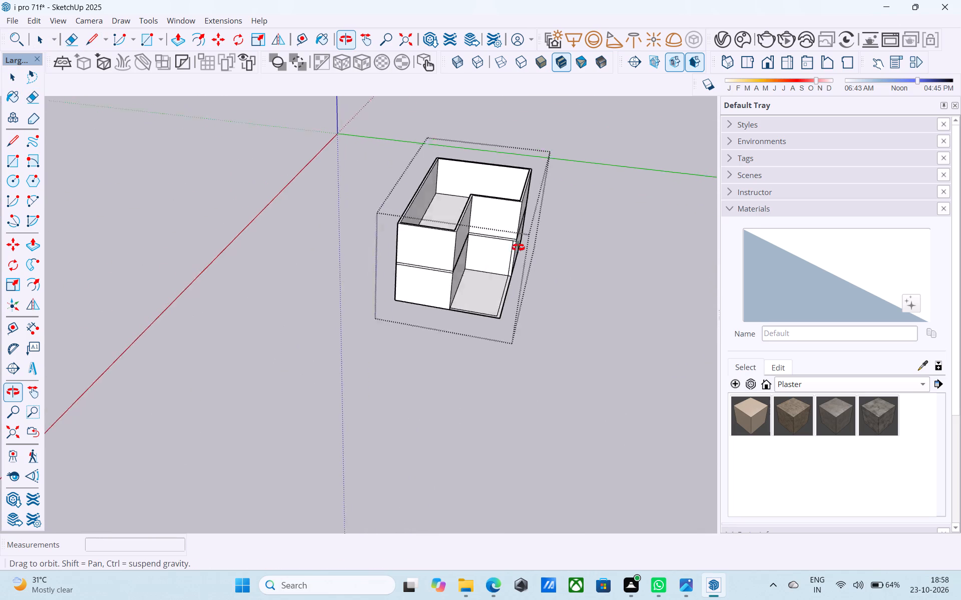
{"action": "middle_click_drag", "start_coordinate": [518, 247], "coordinate": [519, 246]}
{"action": "scroll", "coordinate": [480, 179], "scroll_direction": "up", "scroll_amount": 6}
{"action": "scroll", "coordinate": [455, 184], "scroll_direction": "down", "scroll_amount": 1}
{"action": "middle_click_drag", "start_coordinate": [459, 187], "coordinate": [457, 187]}
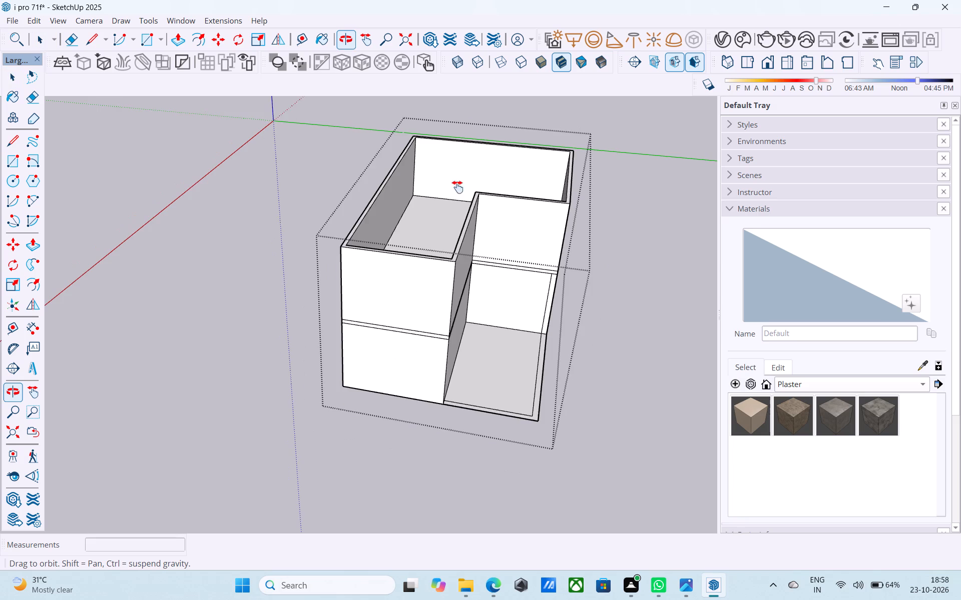
{"action": "middle_click_drag", "start_coordinate": [457, 187], "coordinate": [563, 213]}
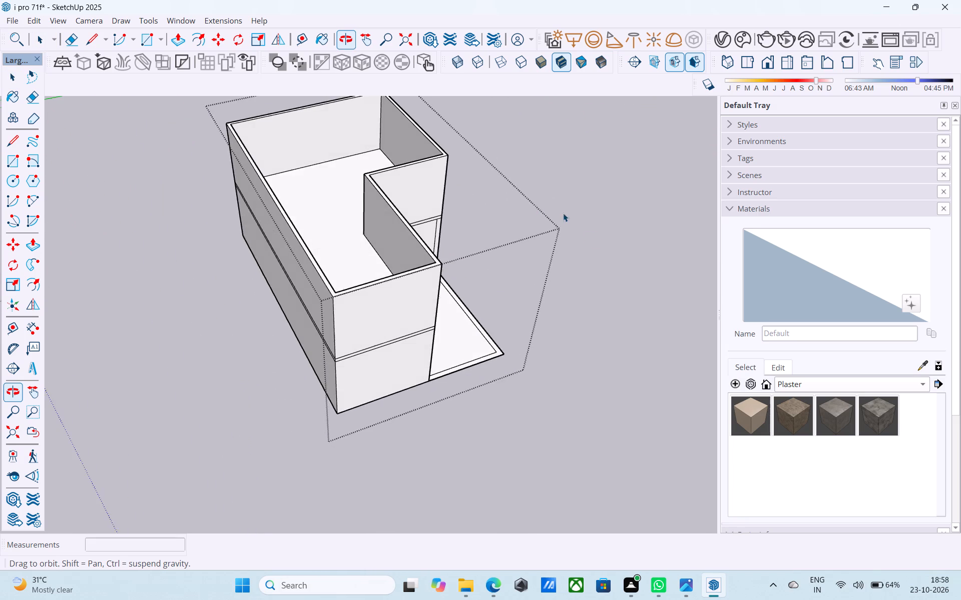
{"action": "middle_click_drag", "start_coordinate": [563, 213], "coordinate": [588, 228]}
{"action": "middle_click_drag", "start_coordinate": [483, 200], "coordinate": [481, 200], "text": "shift"}
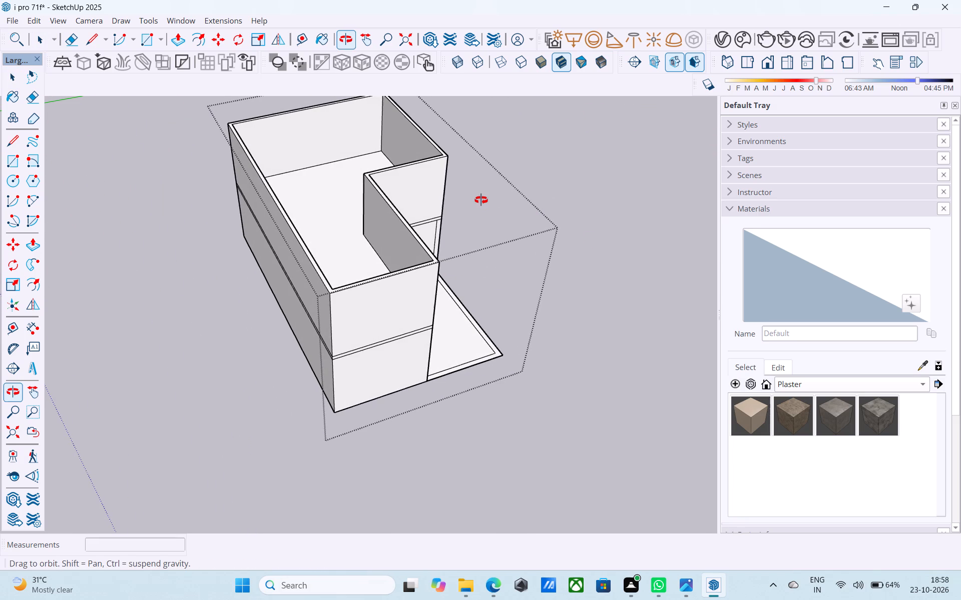
{"action": "middle_click_drag", "start_coordinate": [481, 200], "coordinate": [455, 224], "text": "shift"}
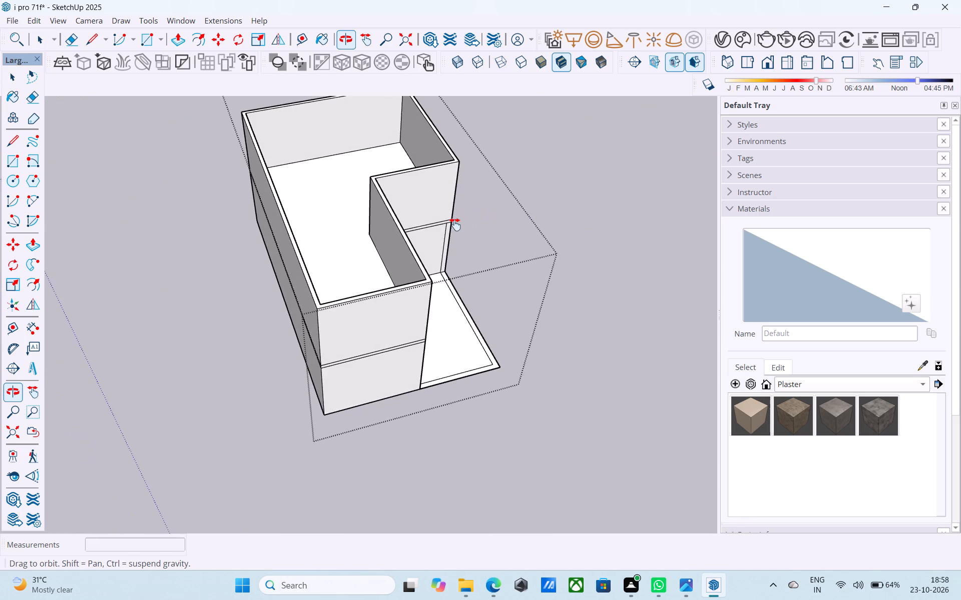
{"action": "middle_click_drag", "start_coordinate": [455, 224], "coordinate": [445, 224], "text": "shift"}
{"action": "middle_click_drag", "start_coordinate": [444, 219], "coordinate": [426, 233]}
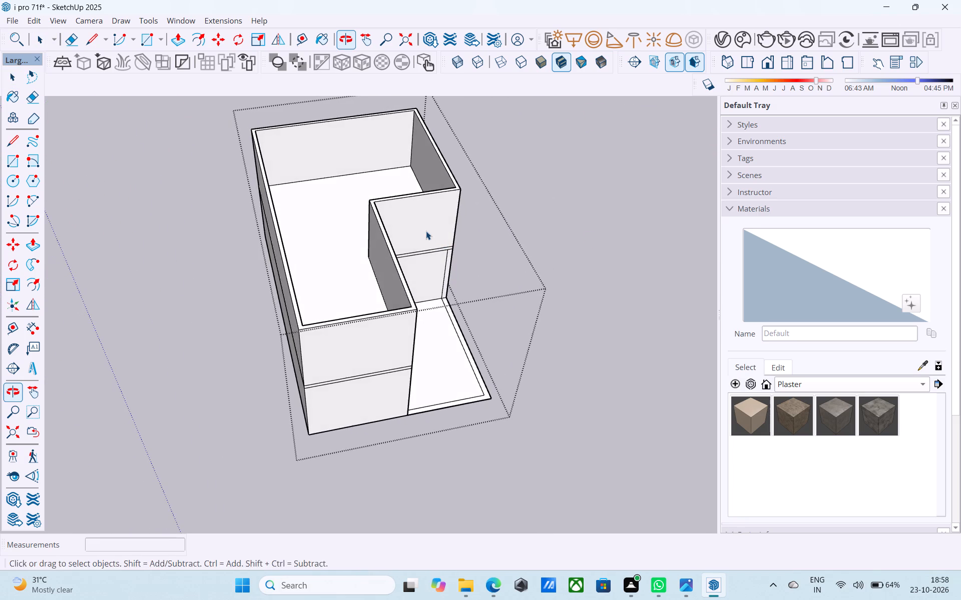
Draw a 12' 3" by 39' rectangle between the inner wall-top corners to cover the long part of the upper floor.
{"action": "key", "text": "r"}
{"action": "middle_click_drag", "start_coordinate": [370, 188], "coordinate": [293, 141]}
{"action": "scroll", "coordinate": [290, 137], "scroll_direction": "up", "scroll_amount": 9}
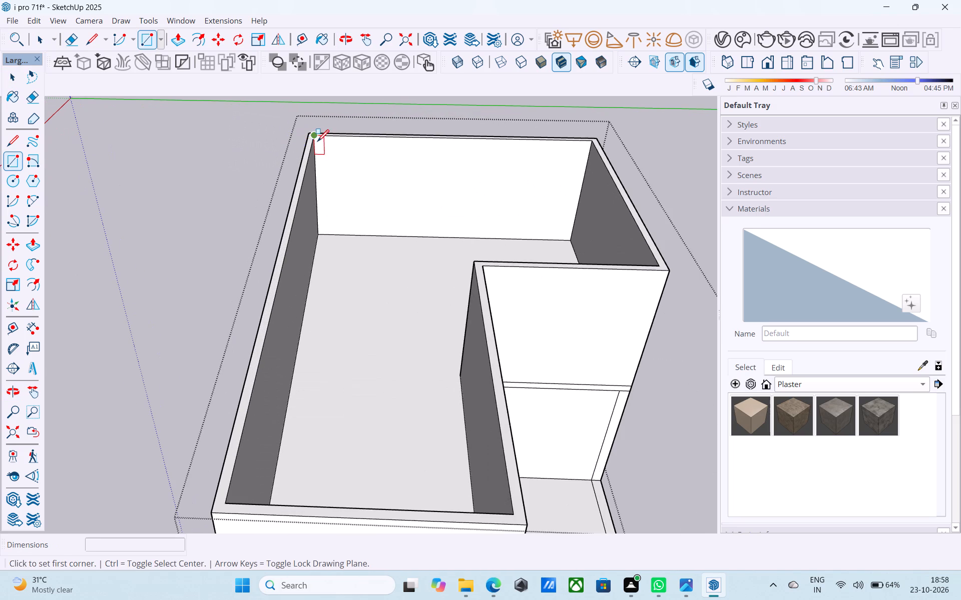
{"action": "left_click", "coordinate": [315, 140]}
{"action": "scroll", "coordinate": [315, 140], "scroll_direction": "down", "scroll_amount": 7}
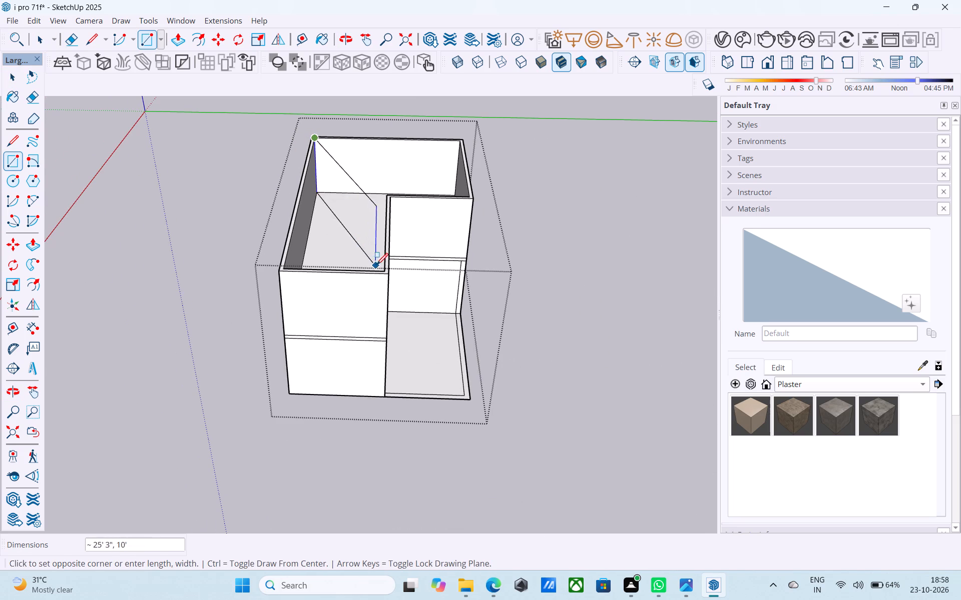
{"action": "scroll", "coordinate": [381, 274], "scroll_direction": "up", "scroll_amount": 14}
{"action": "left_click", "coordinate": [394, 260]}
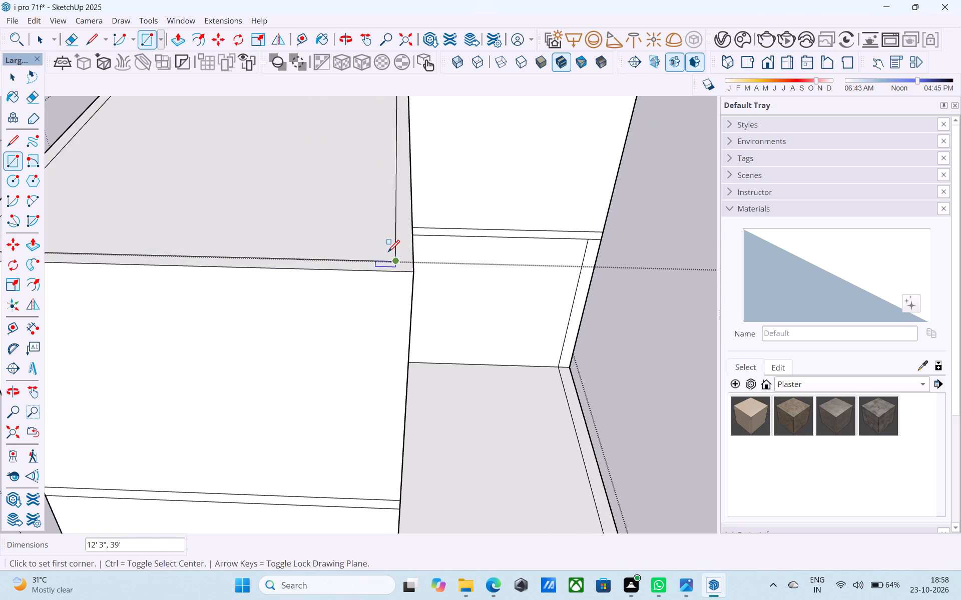
{"action": "scroll", "coordinate": [387, 252], "scroll_direction": "down", "scroll_amount": 7}
{"action": "key", "text": "space"}
Reverse the long rectangular face covering the upper-floor walls.
{"action": "middle_click_drag", "start_coordinate": [339, 193], "coordinate": [335, 259]}
{"action": "scroll", "coordinate": [338, 195], "scroll_direction": "down", "scroll_amount": 1}
{"action": "scroll", "coordinate": [331, 252], "scroll_direction": "down", "scroll_amount": 10}
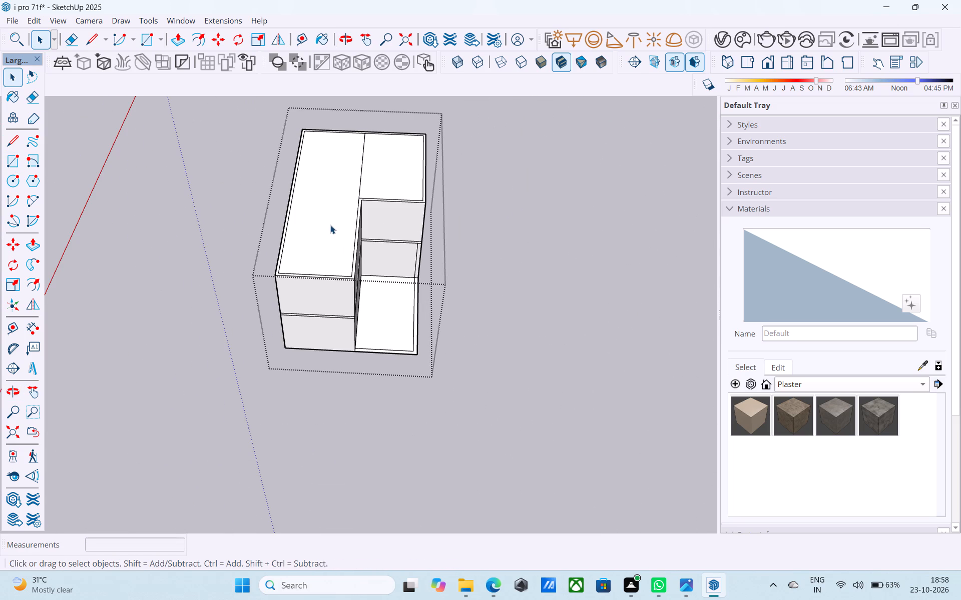
{"action": "left_click", "coordinate": [330, 225]}
{"action": "right_click", "coordinate": [330, 225]}
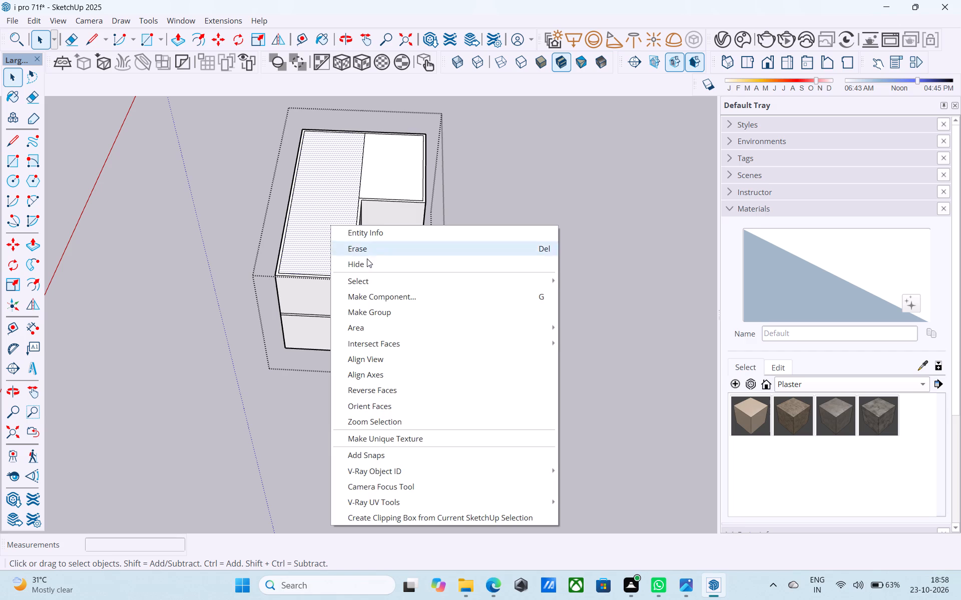
{"action": "left_click", "coordinate": [406, 386]}
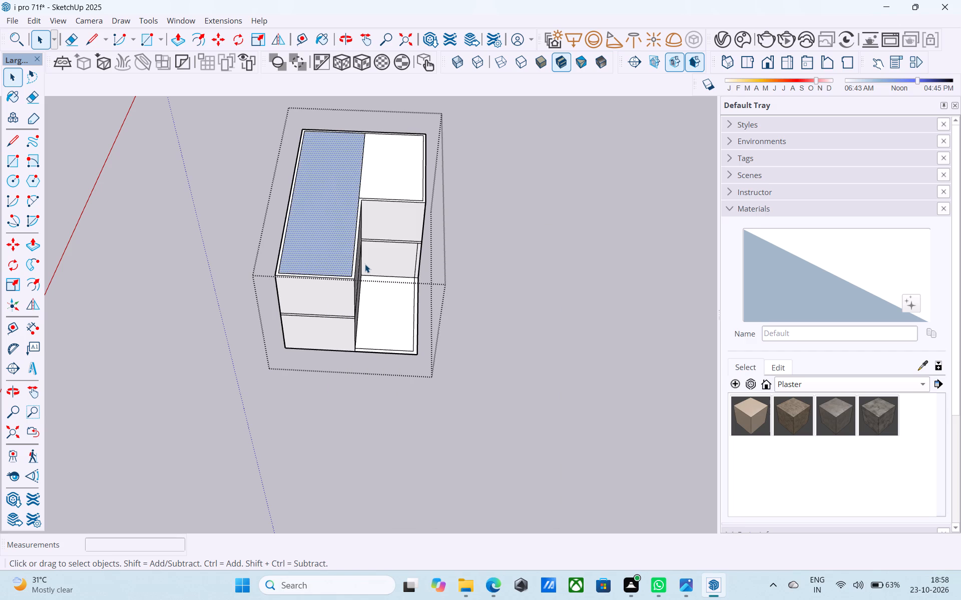
Draw a 6" vertical line up from the back outer corner of the long upper-floor face.
{"action": "scroll", "coordinate": [365, 264], "scroll_direction": "down", "scroll_amount": 1}
{"action": "middle_click_drag", "start_coordinate": [365, 264], "coordinate": [357, 304]}
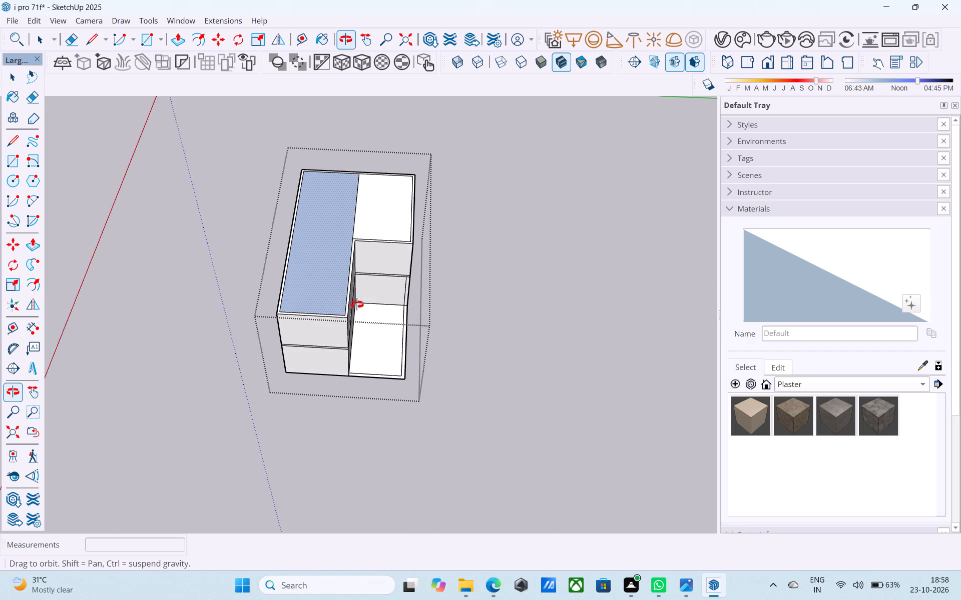
{"action": "middle_click_drag", "start_coordinate": [357, 304], "coordinate": [363, 253]}
{"action": "scroll", "coordinate": [347, 235], "scroll_direction": "up", "scroll_amount": 5}
{"action": "middle_click_drag", "start_coordinate": [342, 230], "coordinate": [334, 222]}
{"action": "scroll", "coordinate": [334, 223], "scroll_direction": "up", "scroll_amount": 1}
{"action": "key", "text": "l"}
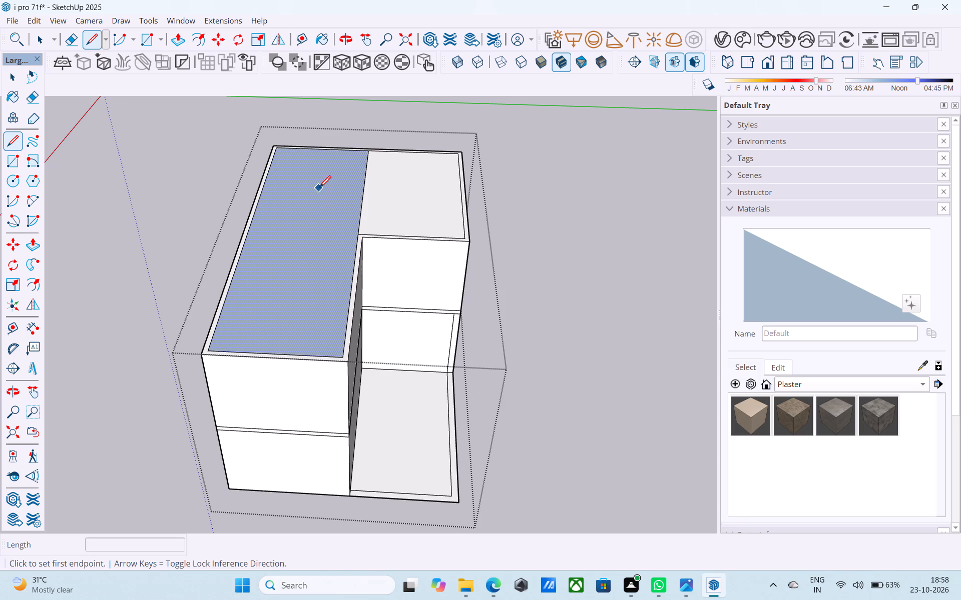
{"action": "scroll", "coordinate": [275, 120], "scroll_direction": "up", "scroll_amount": 11}
{"action": "left_click", "coordinate": [287, 172]}
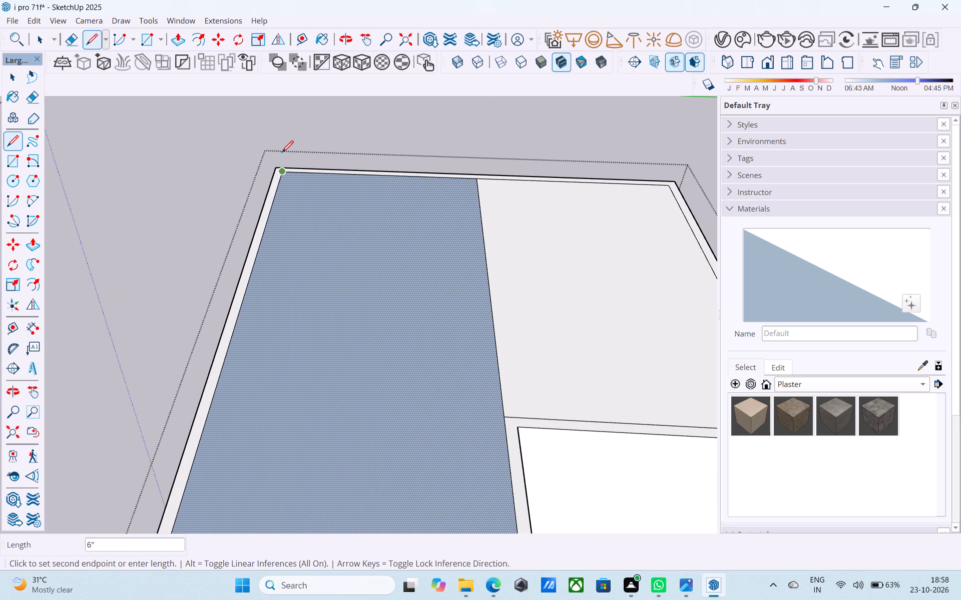
{"action": "type", "text": "6\""}
{"action": "key", "text": "Return"}
{"action": "key", "text": "space"}
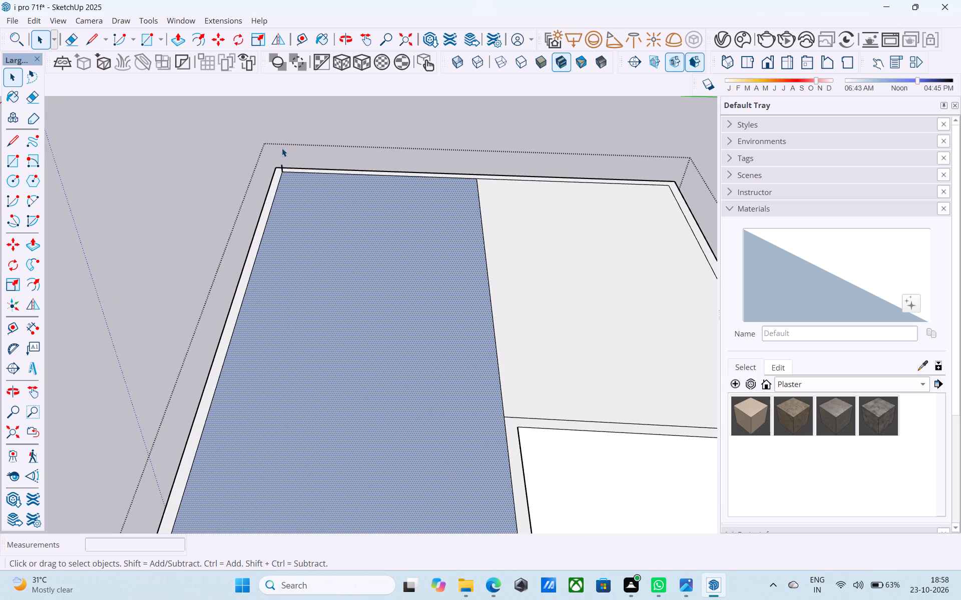
Draw a 6" vertical line up from the face's diagonally opposite front corner, beside the open recess.
{"action": "key", "text": "l"}
{"action": "scroll", "coordinate": [276, 156], "scroll_direction": "down", "scroll_amount": 2}
{"action": "scroll", "coordinate": [276, 159], "scroll_direction": "up", "scroll_amount": 1}
{"action": "scroll", "coordinate": [276, 159], "scroll_direction": "down", "scroll_amount": 10}
{"action": "middle_click_drag", "start_coordinate": [304, 315], "coordinate": [319, 294]}
{"action": "scroll", "coordinate": [331, 319], "scroll_direction": "up", "scroll_amount": 12}
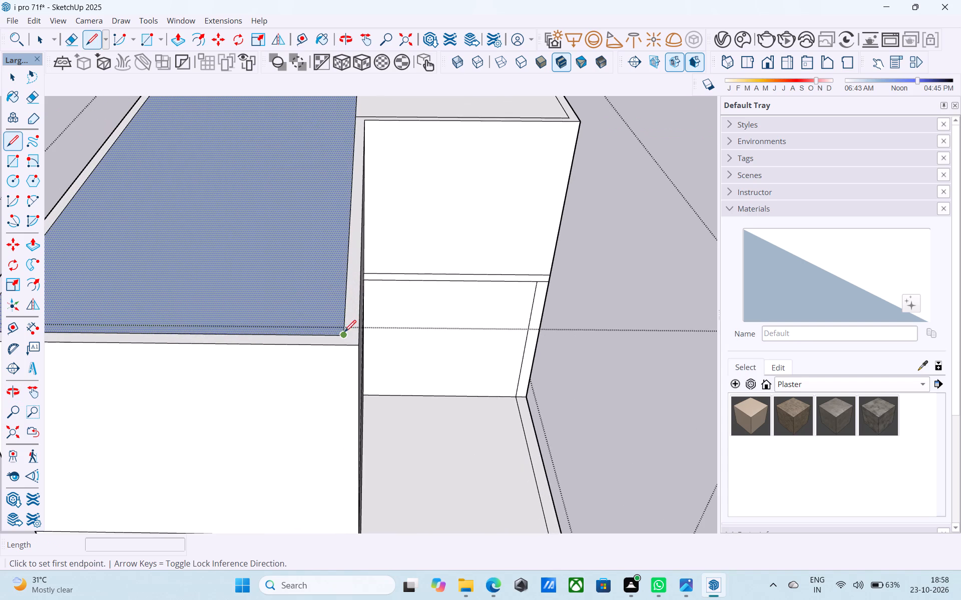
{"action": "left_click", "coordinate": [344, 332]}
{"action": "type", "text": "6\""}
{"action": "key", "text": "Return"}
Draw a rectangle between the tops of the two vertical lines, parallel above the long face, as the roof slab's top.
{"action": "scroll", "coordinate": [349, 286], "scroll_direction": "down", "scroll_amount": 4}
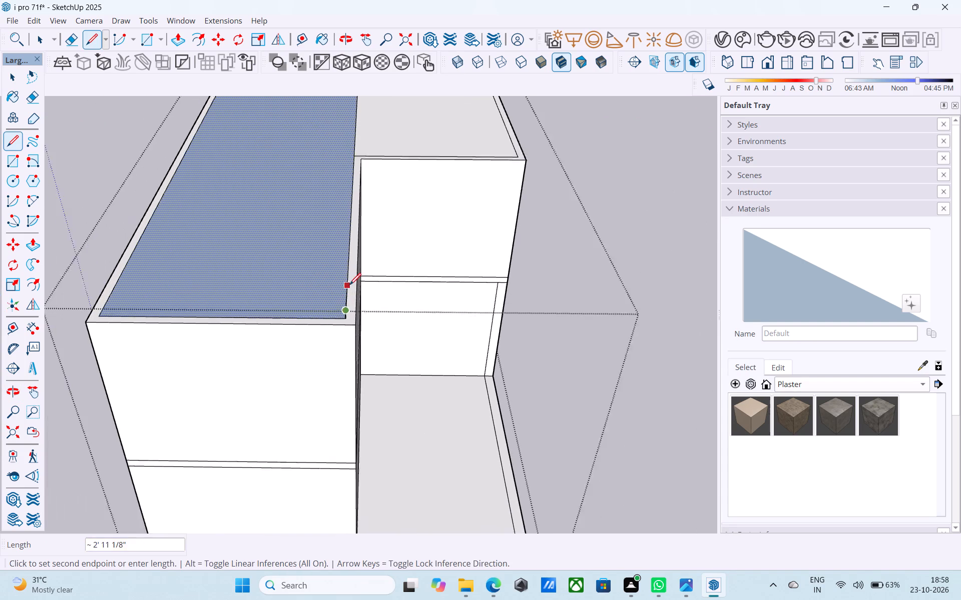
{"action": "scroll", "coordinate": [349, 286], "scroll_direction": "down", "scroll_amount": 1}
{"action": "middle_click_drag", "start_coordinate": [343, 307], "coordinate": [347, 299]}
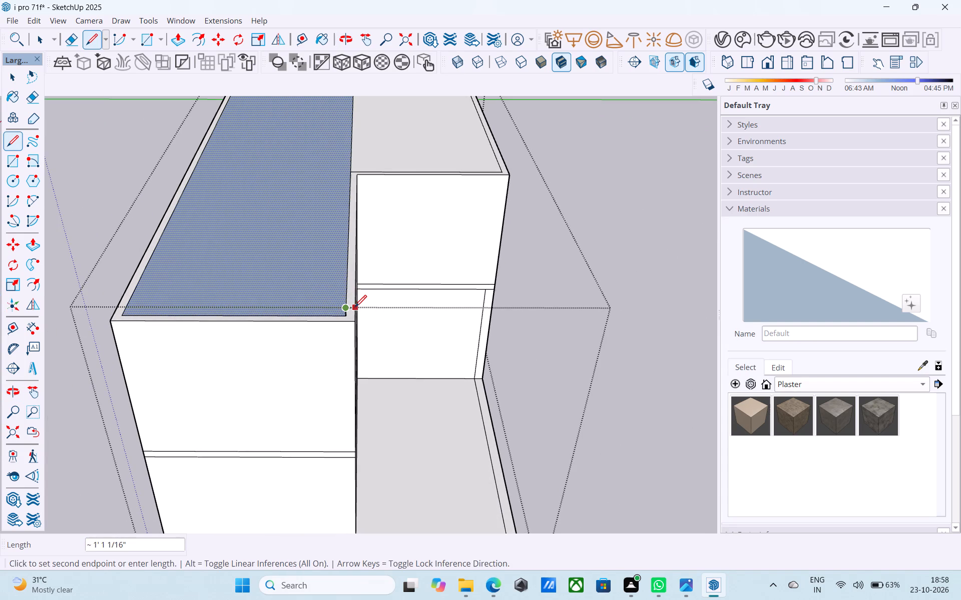
{"action": "scroll", "coordinate": [358, 308], "scroll_direction": "down", "scroll_amount": 5}
{"action": "middle_click_drag", "start_coordinate": [358, 308], "coordinate": [324, 253]}
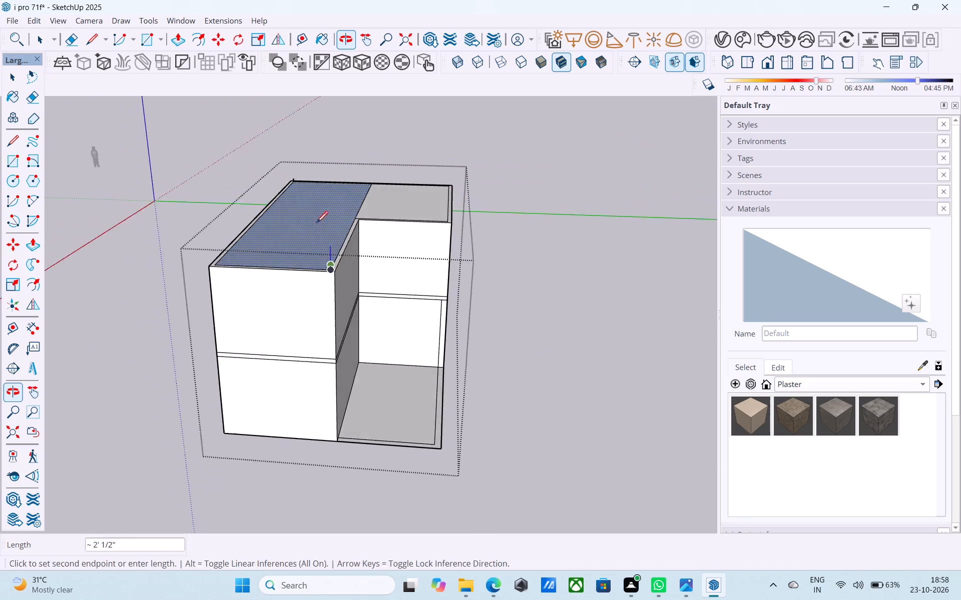
{"action": "scroll", "coordinate": [306, 198], "scroll_direction": "up", "scroll_amount": 6}
{"action": "key", "text": "r"}
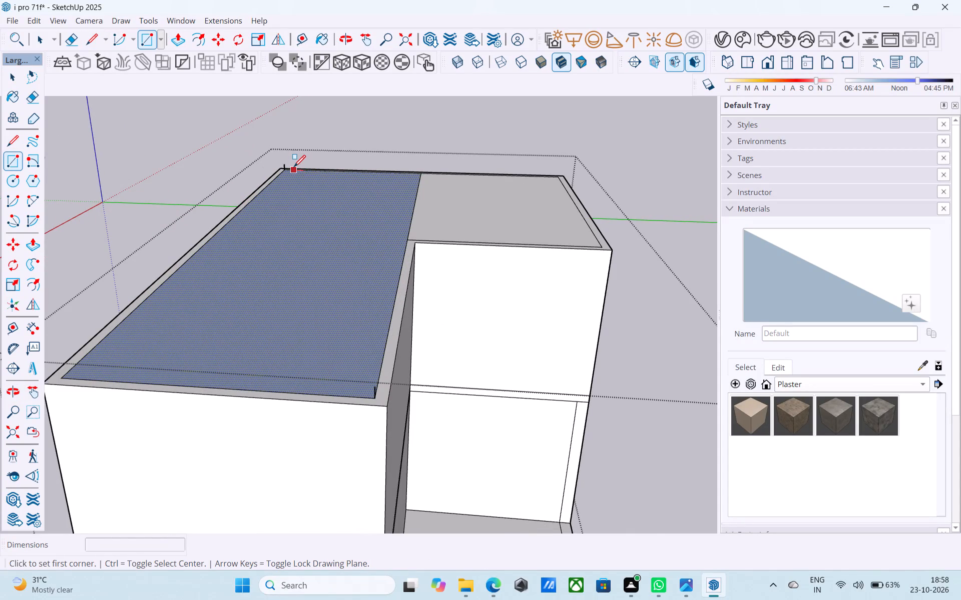
{"action": "middle_click", "coordinate": [293, 168]}
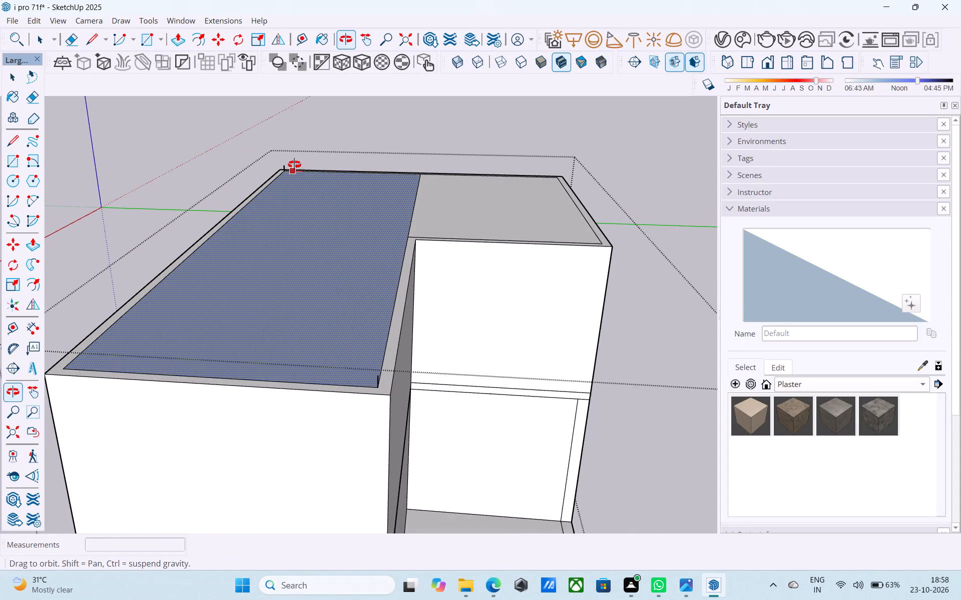
{"action": "scroll", "coordinate": [294, 164], "scroll_direction": "up", "scroll_amount": 8}
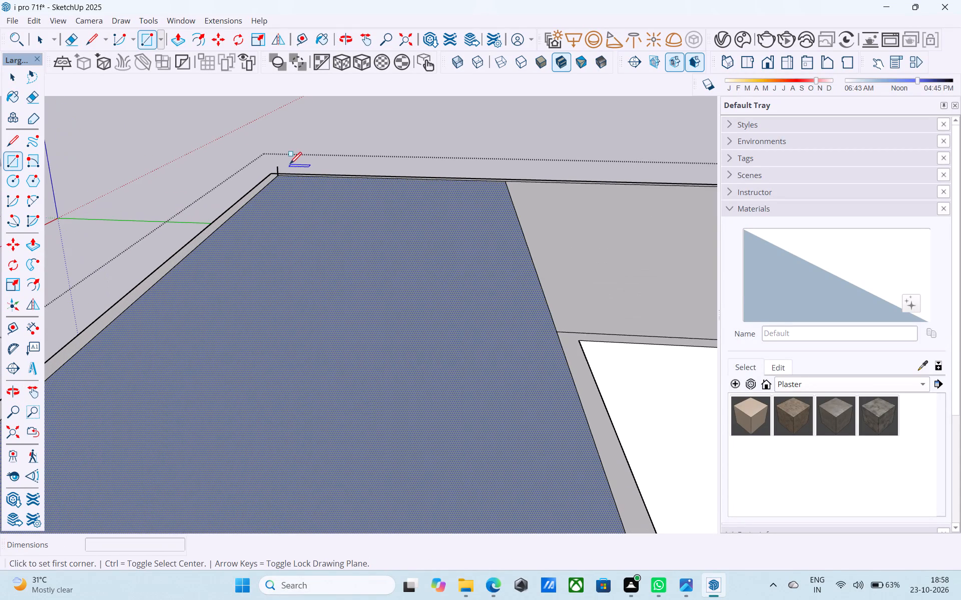
{"action": "left_click", "coordinate": [277, 168]}
{"action": "scroll", "coordinate": [283, 147], "scroll_direction": "down", "scroll_amount": 12}
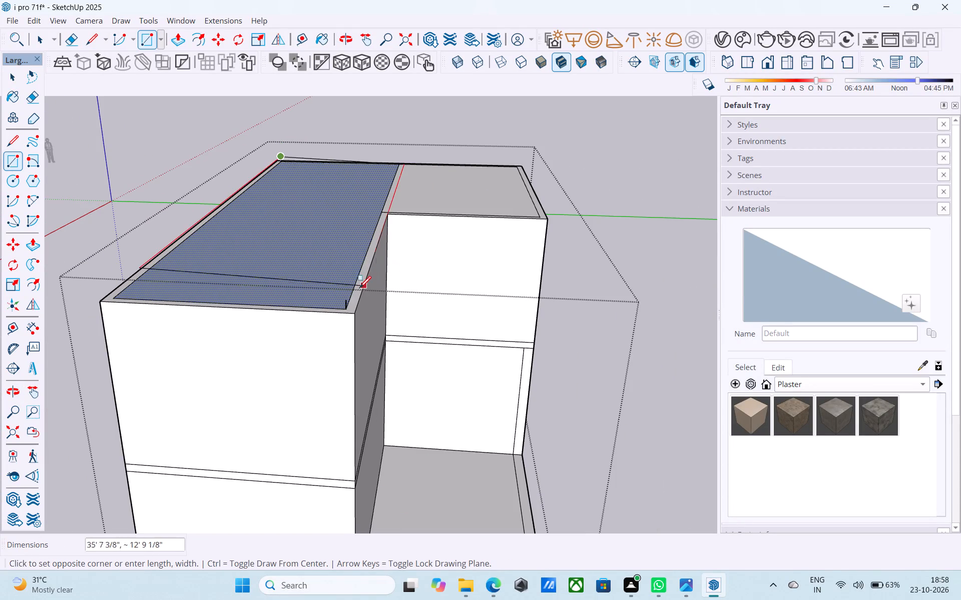
{"action": "scroll", "coordinate": [350, 299], "scroll_direction": "up", "scroll_amount": 5}
{"action": "left_click", "coordinate": [345, 301]}
Draw a vertical line joining the raised rectangle to the face below at the front outer corner, closing two slab sides.
{"action": "scroll", "coordinate": [409, 278], "scroll_direction": "down", "scroll_amount": 6}
{"action": "middle_click_drag", "start_coordinate": [429, 273], "coordinate": [483, 260]}
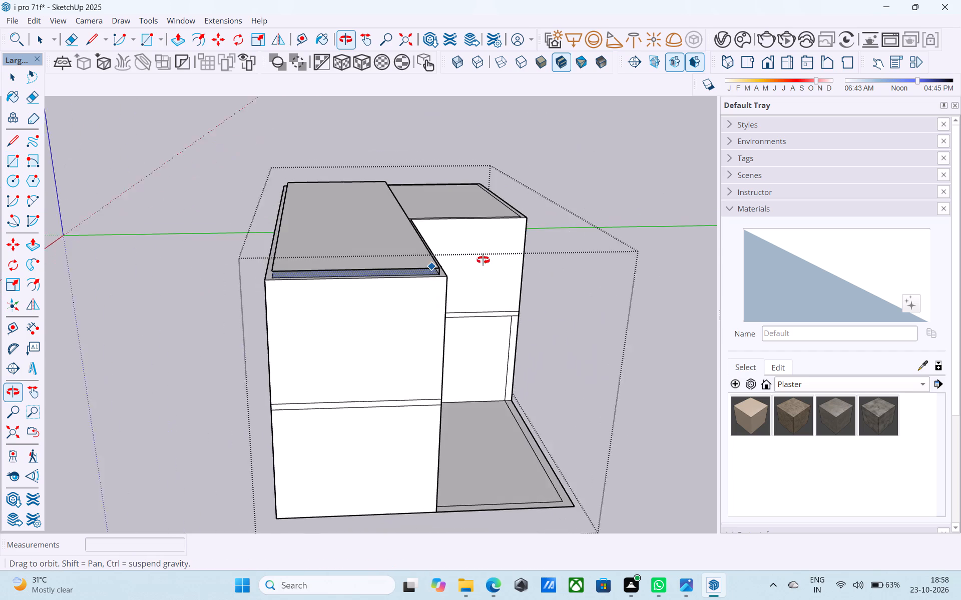
{"action": "middle_click_drag", "start_coordinate": [483, 260], "coordinate": [564, 263]}
{"action": "key", "text": "l"}
{"action": "scroll", "coordinate": [367, 283], "scroll_direction": "up", "scroll_amount": 8}
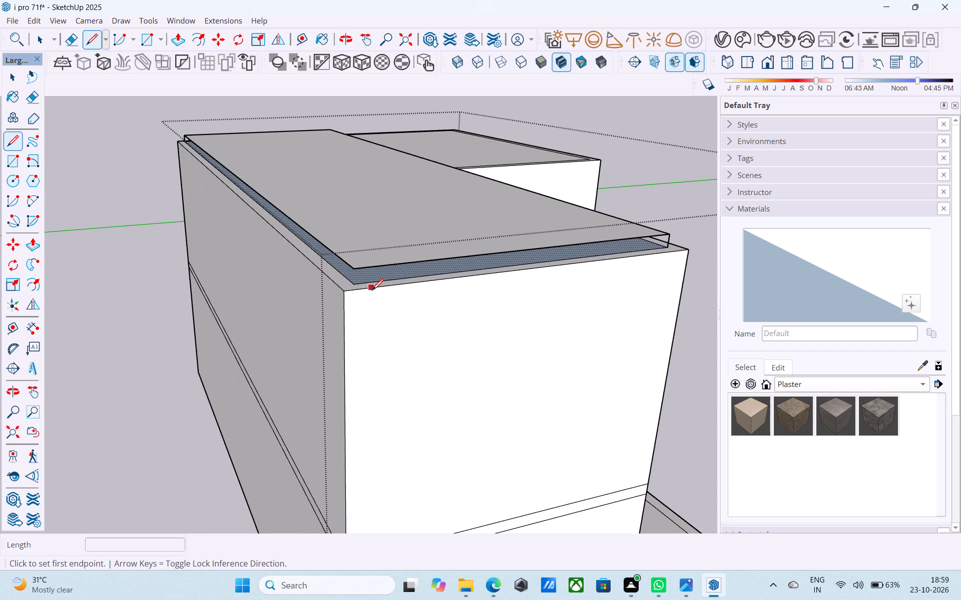
{"action": "left_click", "coordinate": [356, 284]}
{"action": "left_click", "coordinate": [351, 271]}
Draw a 6" vertical line at the slab's remaining back corner beside the short wing, closing the other two sides.
{"action": "scroll", "coordinate": [351, 271], "scroll_direction": "up", "scroll_amount": 1}
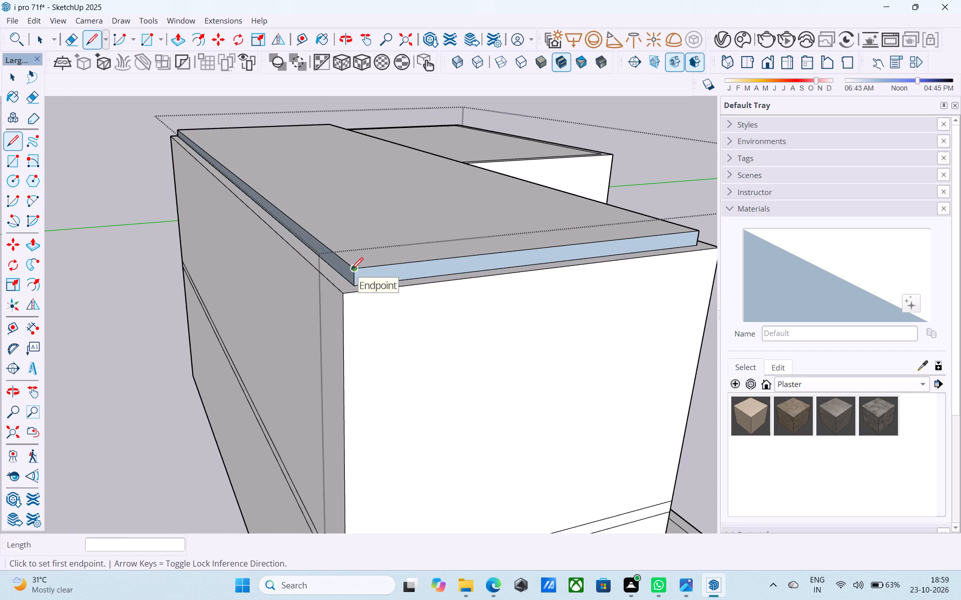
{"action": "scroll", "coordinate": [351, 271], "scroll_direction": "down", "scroll_amount": 7}
{"action": "middle_click_drag", "start_coordinate": [476, 258], "coordinate": [255, 280]}
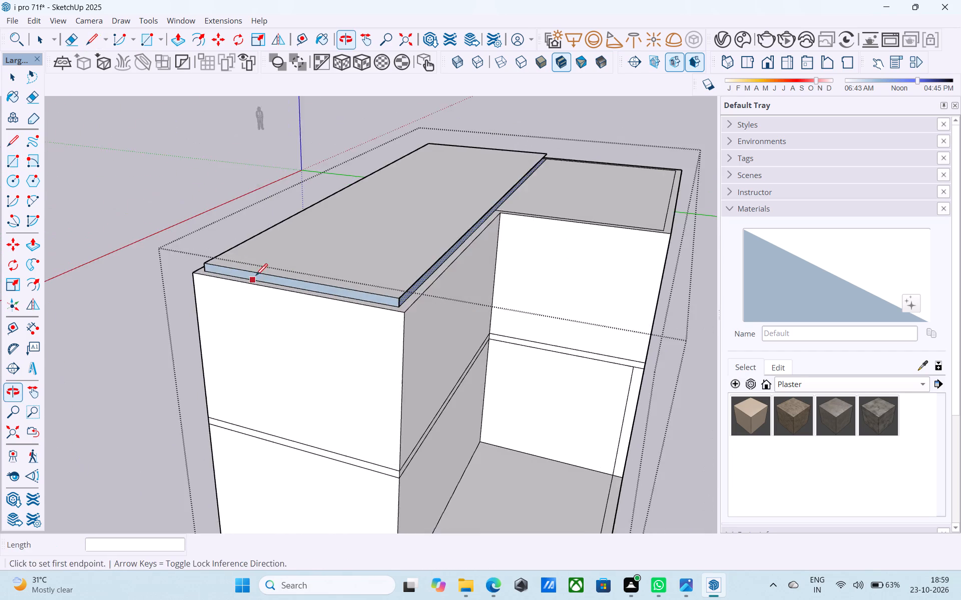
{"action": "middle_click_drag", "start_coordinate": [419, 253], "coordinate": [237, 230]}
{"action": "scroll", "coordinate": [214, 213], "scroll_direction": "down", "scroll_amount": 5}
{"action": "middle_click_drag", "start_coordinate": [404, 221], "coordinate": [130, 225]}
{"action": "middle_click_drag", "start_coordinate": [802, 235], "coordinate": [653, 239]}
{"action": "middle_click_drag", "start_coordinate": [646, 241], "coordinate": [533, 241]}
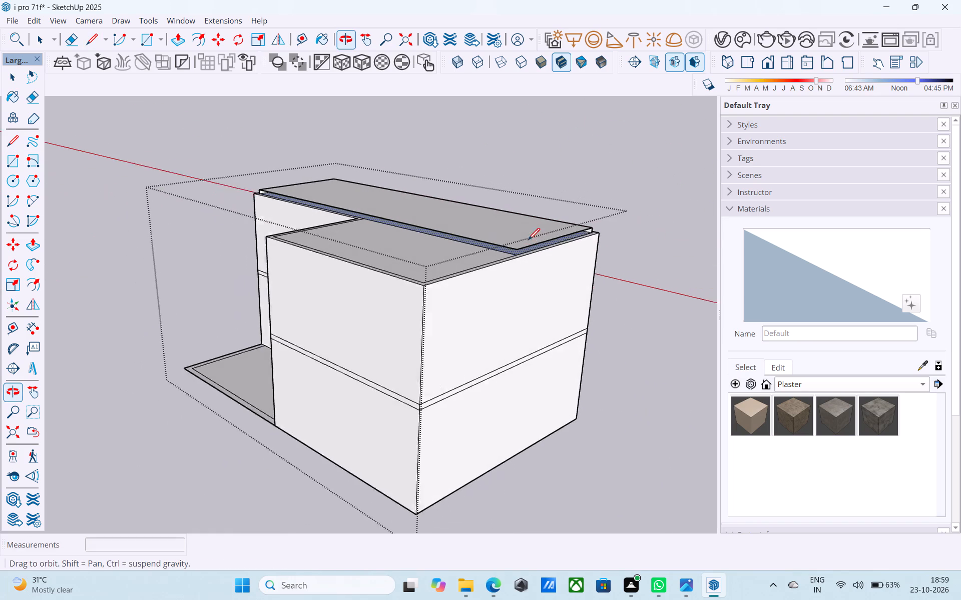
{"action": "scroll", "coordinate": [529, 245], "scroll_direction": "up", "scroll_amount": 17}
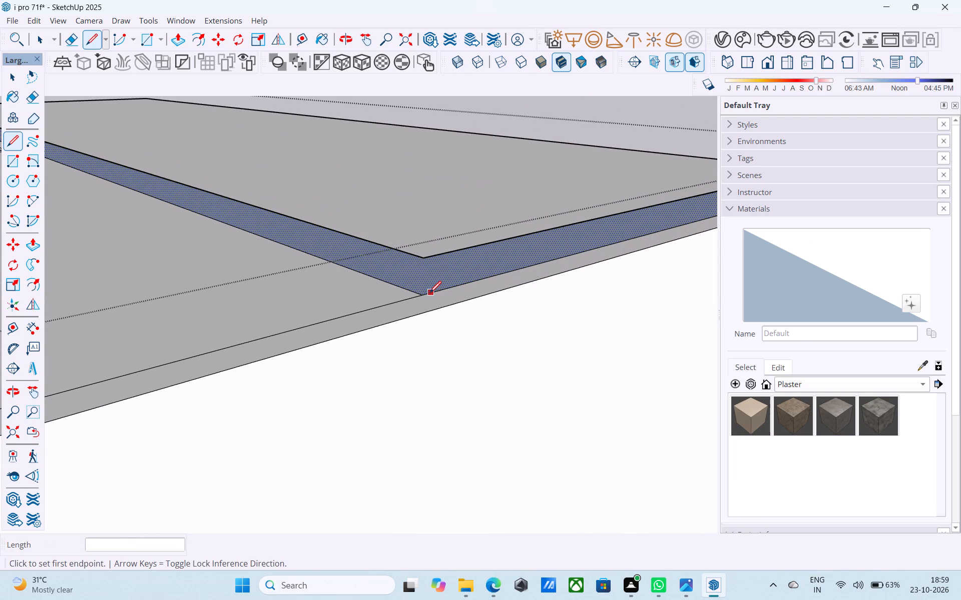
{"action": "left_click", "coordinate": [424, 295]}
{"action": "left_click", "coordinate": [423, 262]}
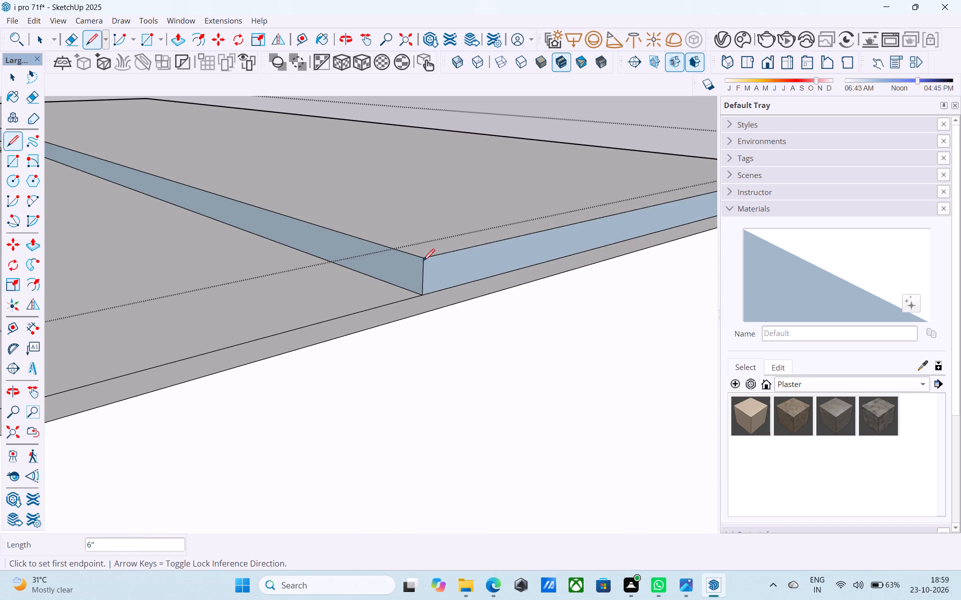
{"action": "key", "text": "c"}
Reverse the slab's back end face and its long side face along the short wing.
{"action": "key", "text": "space"}
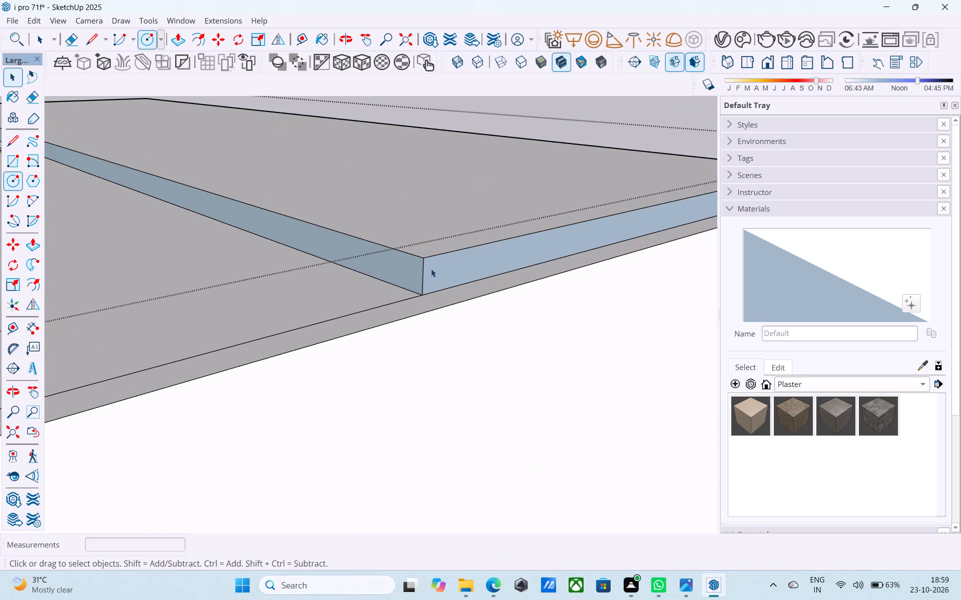
{"action": "left_click", "coordinate": [437, 273]}
{"action": "right_click", "coordinate": [437, 273]}
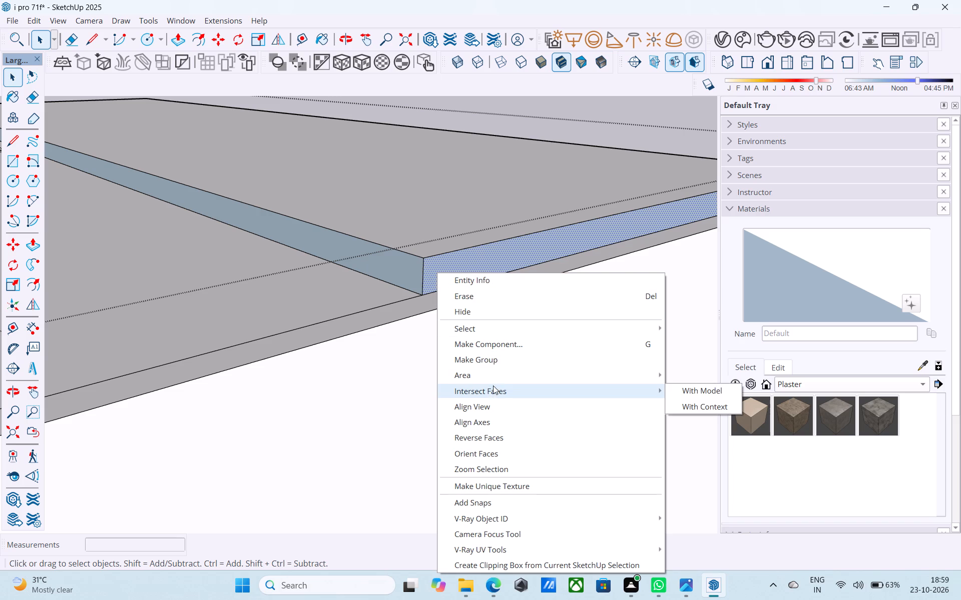
{"action": "left_click", "coordinate": [502, 441]}
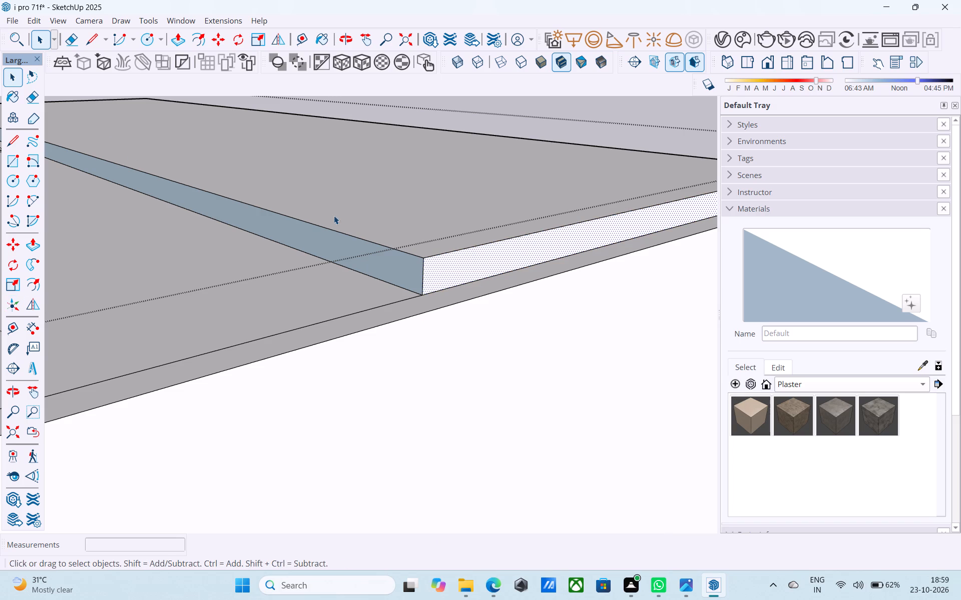
{"action": "left_click", "coordinate": [339, 254]}
{"action": "right_click", "coordinate": [339, 254]}
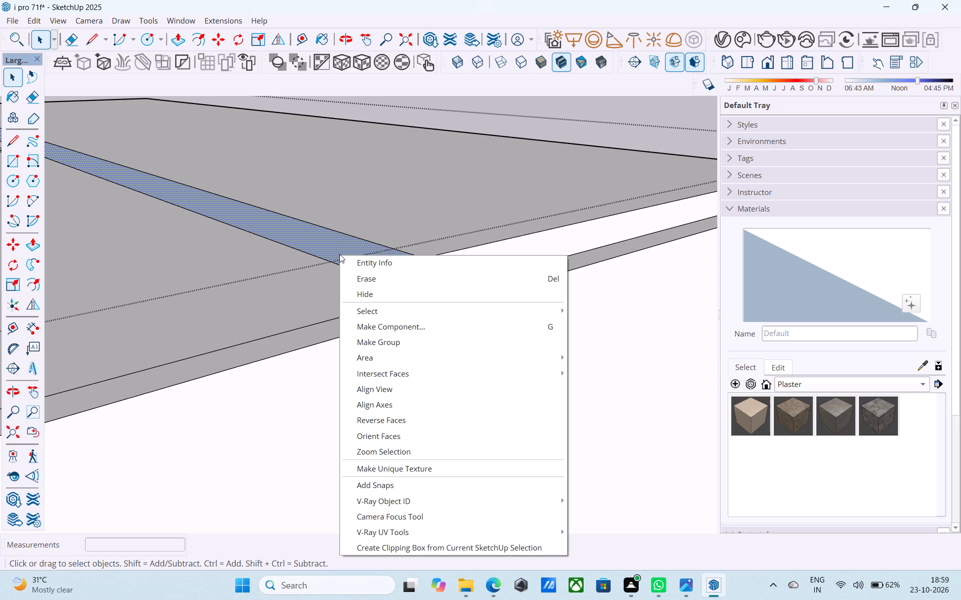
{"action": "left_click", "coordinate": [441, 422]}
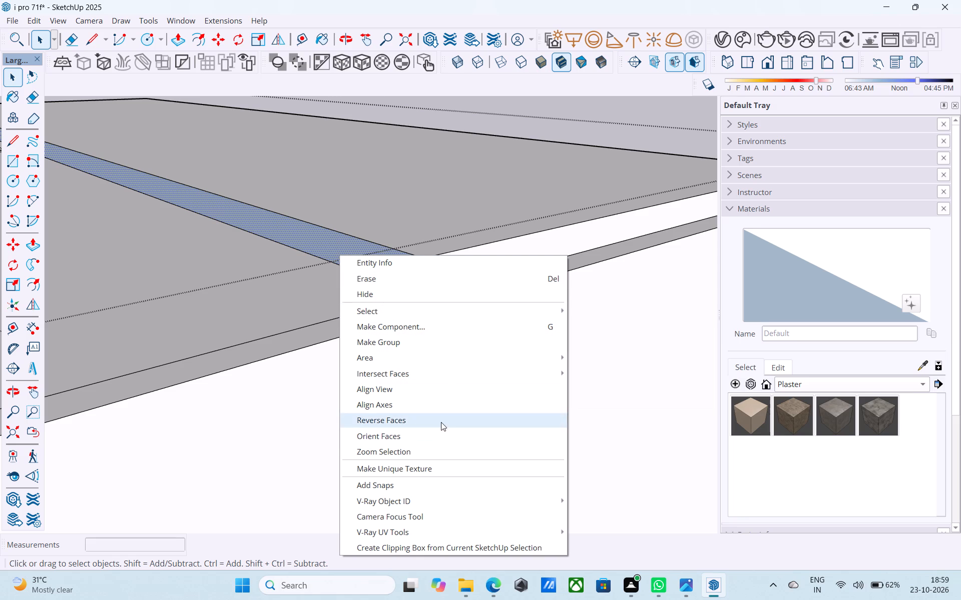
Reverse the roof slab's front end face, above the narrow front wall.
{"action": "scroll", "coordinate": [415, 299], "scroll_direction": "down", "scroll_amount": 17}
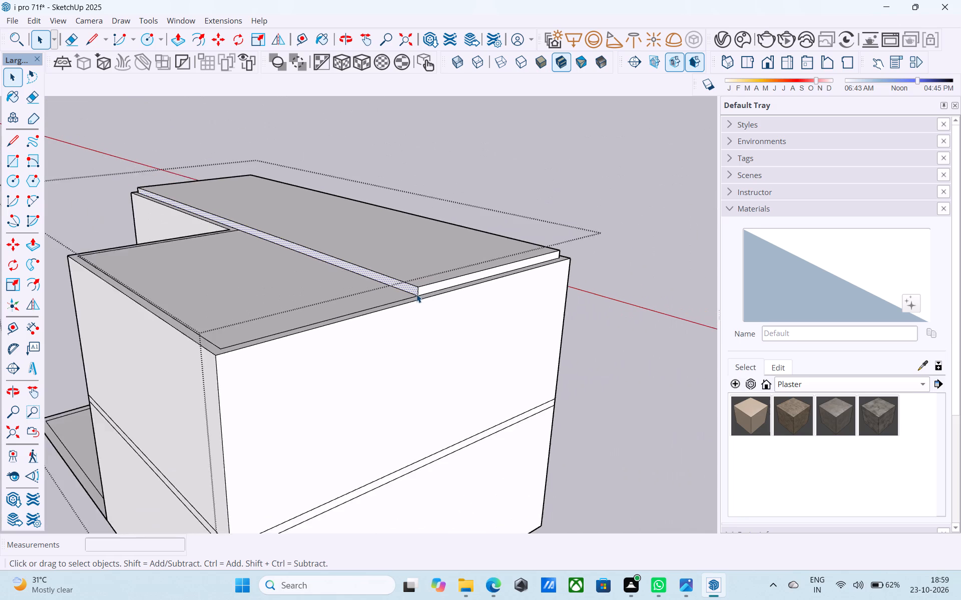
{"action": "scroll", "coordinate": [417, 294], "scroll_direction": "down", "scroll_amount": 13}
{"action": "middle_click_drag", "start_coordinate": [402, 296], "coordinate": [505, 286]}
{"action": "middle_click_drag", "start_coordinate": [335, 292], "coordinate": [551, 266]}
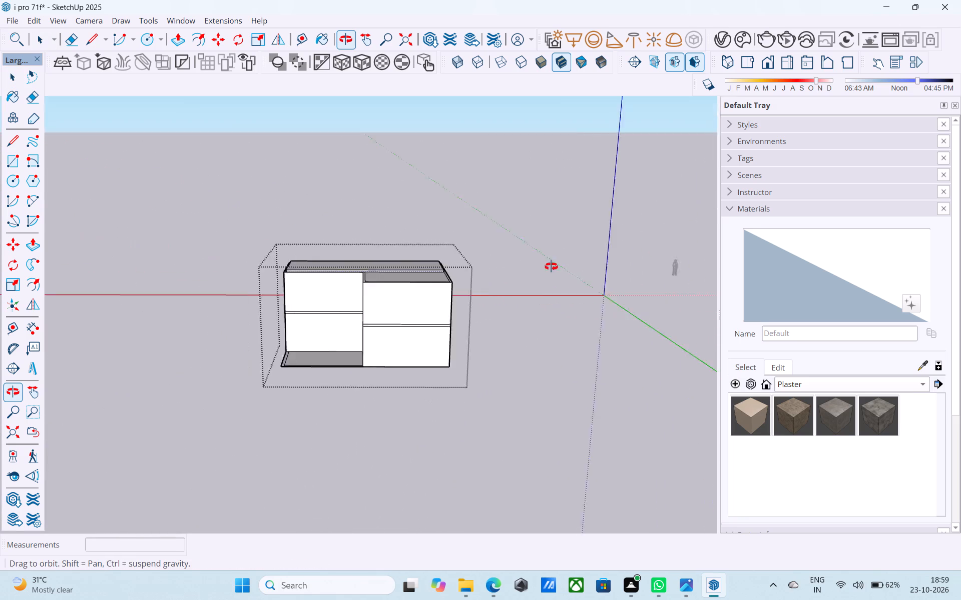
{"action": "middle_click_drag", "start_coordinate": [551, 266], "coordinate": [553, 266]}
{"action": "middle_click_drag", "start_coordinate": [372, 280], "coordinate": [566, 255]}
{"action": "scroll", "coordinate": [441, 254], "scroll_direction": "up", "scroll_amount": 11}
{"action": "middle_click_drag", "start_coordinate": [359, 272], "coordinate": [427, 310]}
{"action": "scroll", "coordinate": [359, 273], "scroll_direction": "down", "scroll_amount": 5}
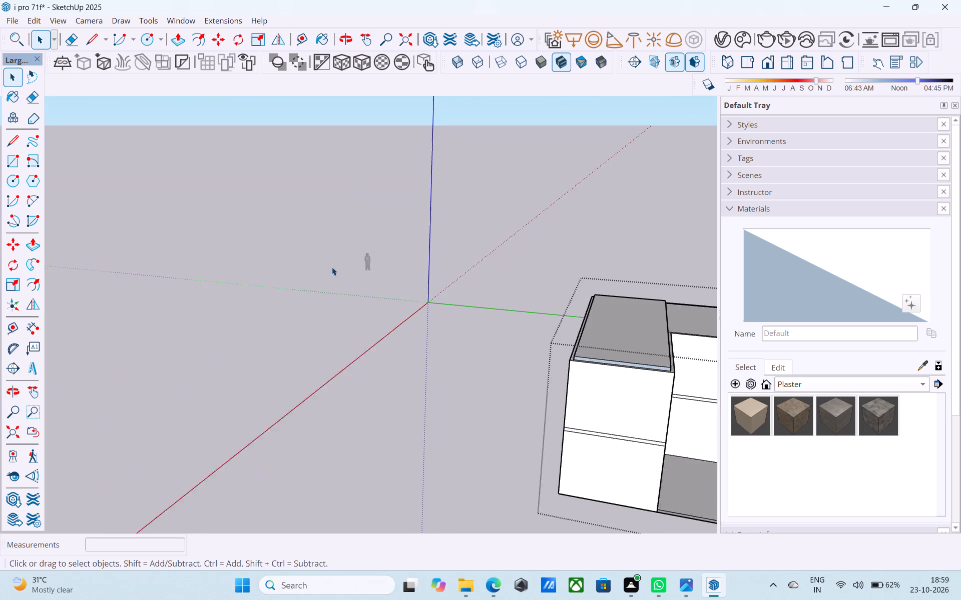
{"action": "scroll", "coordinate": [332, 267], "scroll_direction": "down", "scroll_amount": 8}
{"action": "scroll", "coordinate": [295, 228], "scroll_direction": "down", "scroll_amount": 3}
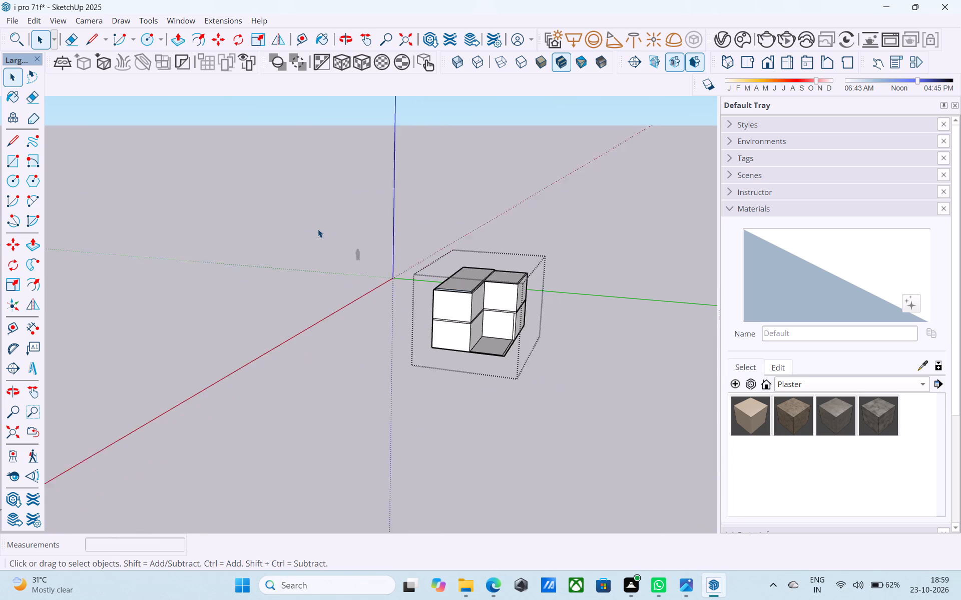
{"action": "scroll", "coordinate": [318, 229], "scroll_direction": "down", "scroll_amount": 1}
{"action": "middle_click_drag", "start_coordinate": [321, 229], "coordinate": [418, 256]}
{"action": "scroll", "coordinate": [510, 284], "scroll_direction": "up", "scroll_amount": 20}
{"action": "scroll", "coordinate": [510, 284], "scroll_direction": "up", "scroll_amount": 1}
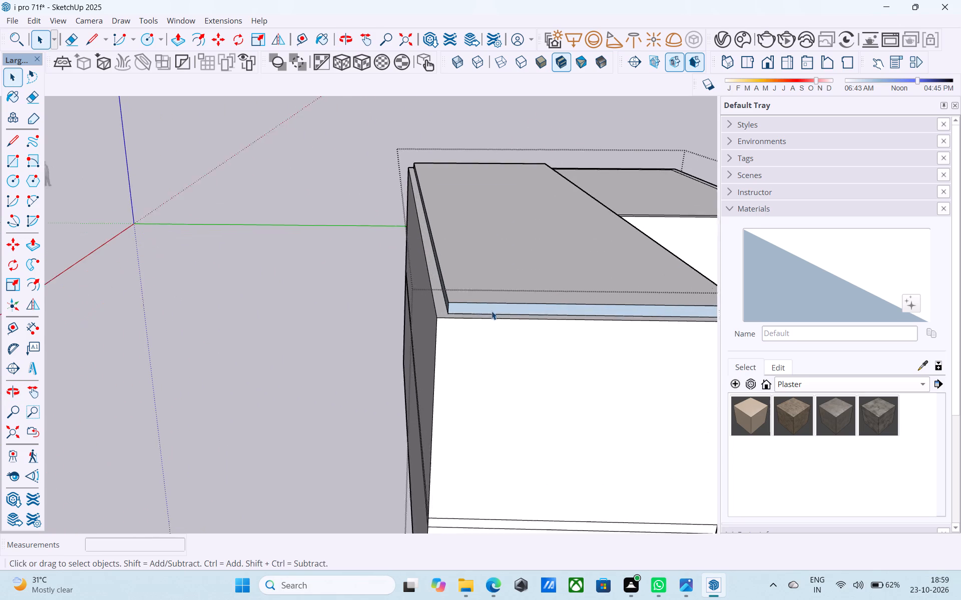
{"action": "scroll", "coordinate": [492, 311], "scroll_direction": "up", "scroll_amount": 1}
{"action": "left_click", "coordinate": [496, 311]}
{"action": "right_click", "coordinate": [496, 311]}
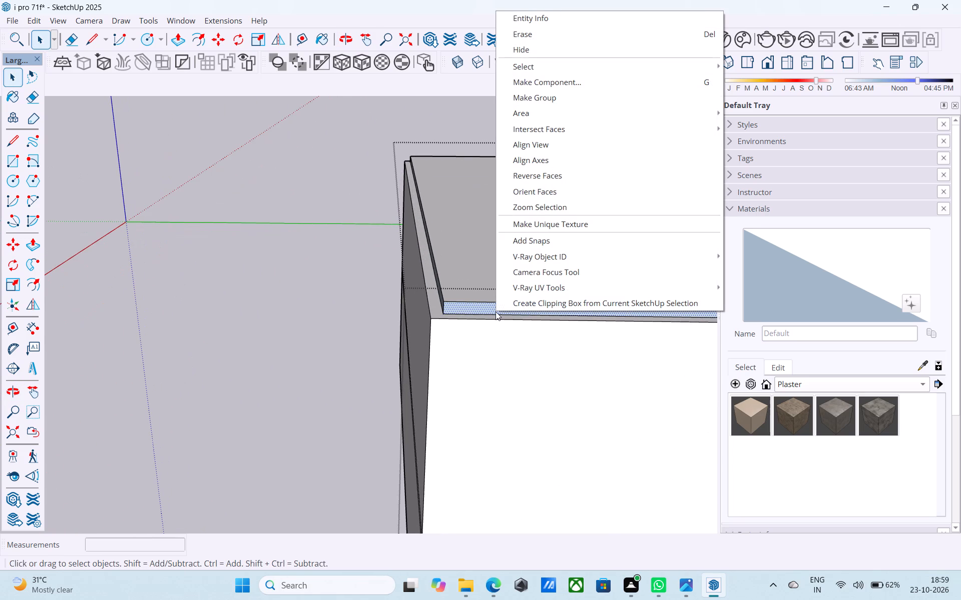
{"action": "left_click", "coordinate": [531, 178]}
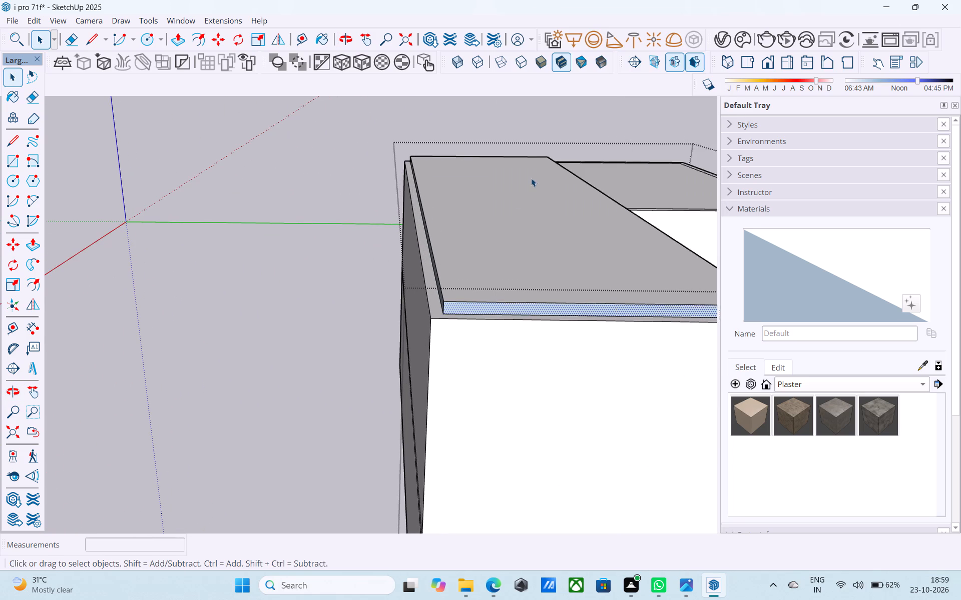
Reverse the roof slab's long outer side face.
{"action": "scroll", "coordinate": [428, 288], "scroll_direction": "down", "scroll_amount": 3}
{"action": "middle_click_drag", "start_coordinate": [426, 288], "coordinate": [480, 272]}
{"action": "scroll", "coordinate": [485, 271], "scroll_direction": "up", "scroll_amount": 6}
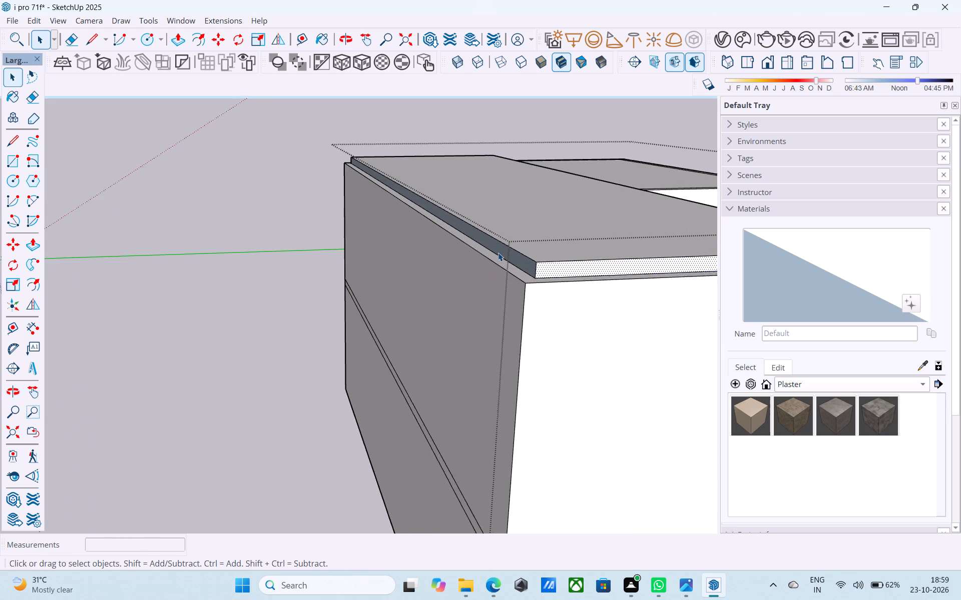
{"action": "scroll", "coordinate": [498, 252], "scroll_direction": "up", "scroll_amount": 4}
{"action": "left_click", "coordinate": [500, 250]}
{"action": "right_click", "coordinate": [500, 250]}
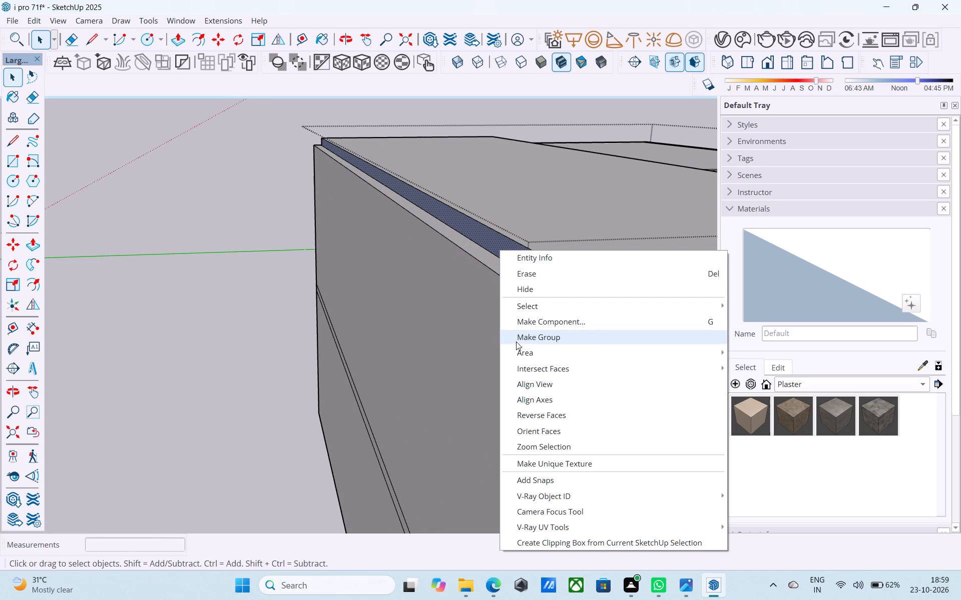
{"action": "left_click", "coordinate": [553, 417]}
{"action": "scroll", "coordinate": [434, 333], "scroll_direction": "down", "scroll_amount": 13}
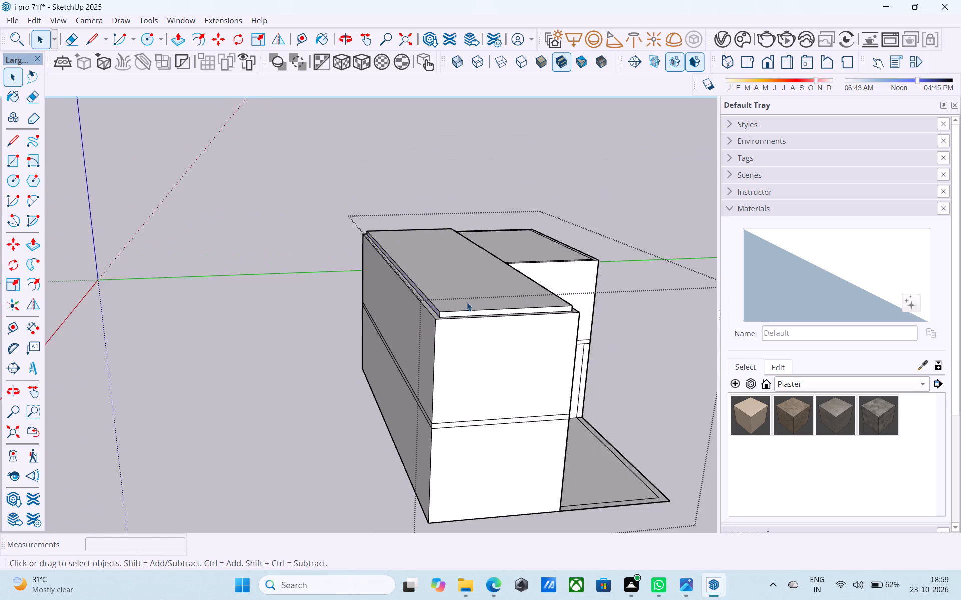
Push/pull the roof slab's long outer side face out flush with the long outer wall.
{"action": "middle_click_drag", "start_coordinate": [474, 300], "coordinate": [320, 293]}
{"action": "middle_click_drag", "start_coordinate": [483, 281], "coordinate": [342, 289]}
{"action": "middle_click_drag", "start_coordinate": [368, 265], "coordinate": [94, 275]}
{"action": "middle_click_drag", "start_coordinate": [457, 276], "coordinate": [238, 276]}
{"action": "middle_click_drag", "start_coordinate": [343, 304], "coordinate": [116, 309]}
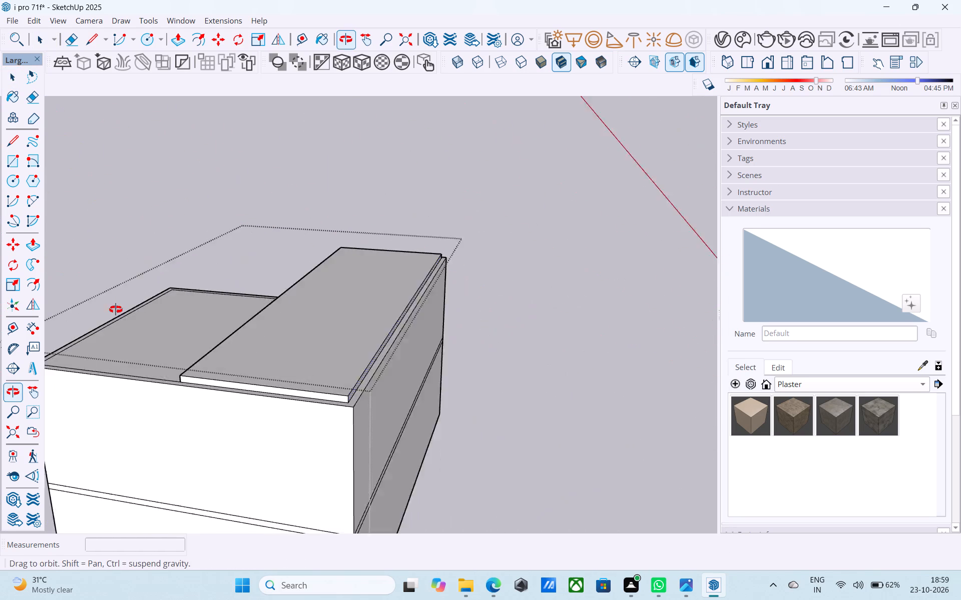
{"action": "middle_click_drag", "start_coordinate": [116, 309], "coordinate": [118, 309]}
{"action": "middle_click_drag", "start_coordinate": [285, 321], "coordinate": [135, 317]}
{"action": "scroll", "coordinate": [423, 281], "scroll_direction": "down", "scroll_amount": 6}
{"action": "middle_click_drag", "start_coordinate": [429, 280], "coordinate": [365, 281]}
{"action": "middle_click_drag", "start_coordinate": [361, 265], "coordinate": [407, 240]}
{"action": "scroll", "coordinate": [419, 237], "scroll_direction": "up", "scroll_amount": 6}
{"action": "scroll", "coordinate": [447, 226], "scroll_direction": "down", "scroll_amount": 6}
{"action": "middle_click_drag", "start_coordinate": [279, 295], "coordinate": [402, 274]}
{"action": "scroll", "coordinate": [349, 302], "scroll_direction": "up", "scroll_amount": 20}
{"action": "scroll", "coordinate": [349, 302], "scroll_direction": "up", "scroll_amount": 1}
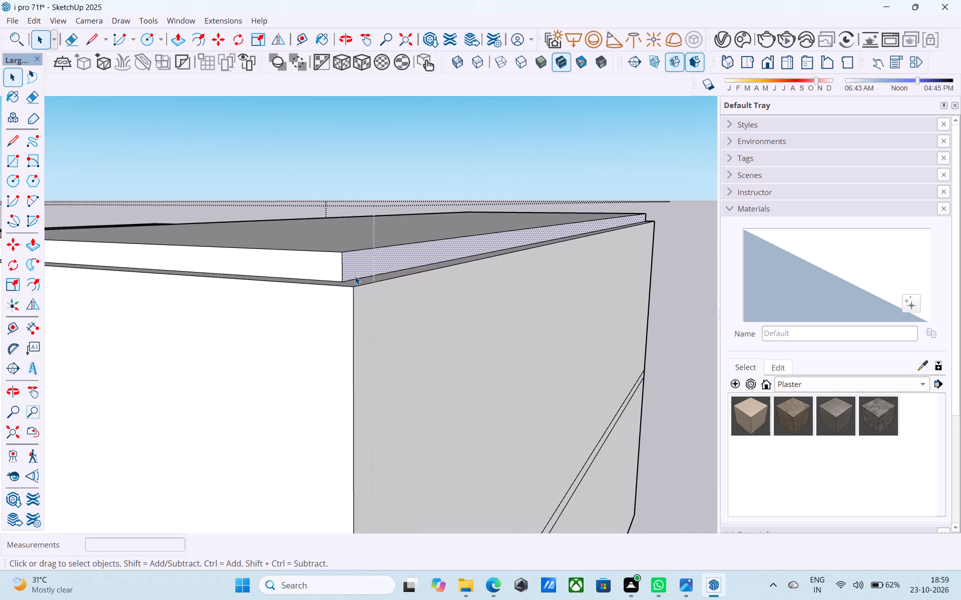
{"action": "left_click", "coordinate": [358, 272]}
{"action": "key", "text": "p"}
{"action": "left_click", "coordinate": [372, 258]}
{"action": "left_click_drag", "start_coordinate": [393, 286], "coordinate": [396, 291]}
{"action": "scroll", "coordinate": [381, 287], "scroll_direction": "down", "scroll_amount": 5}
Push/pull the roof slab's back end face out 6", flush with the back wall.
{"action": "key", "text": "space"}
{"action": "left_click", "coordinate": [364, 277]}
{"action": "key", "text": "p"}
{"action": "left_click", "coordinate": [364, 275]}
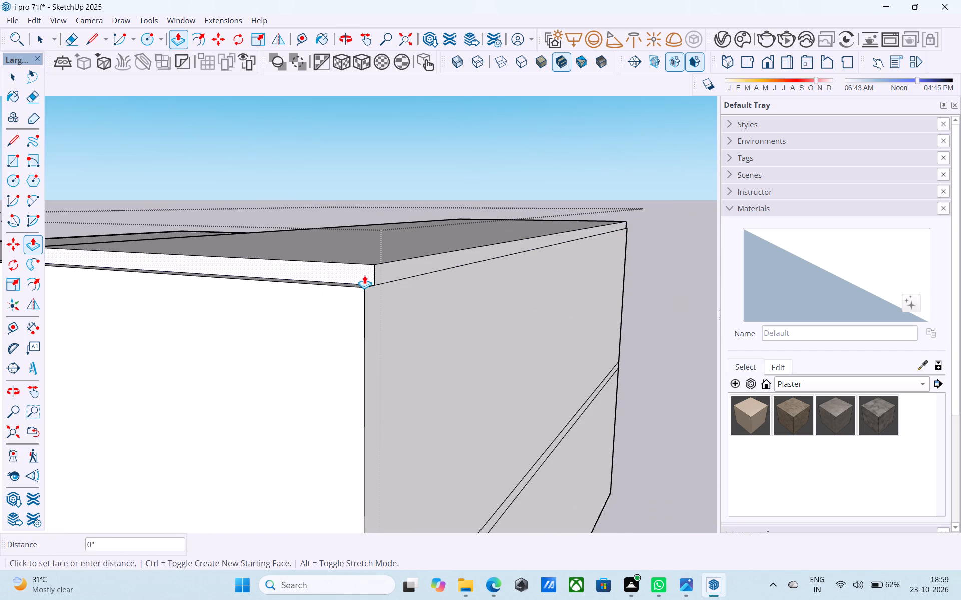
{"action": "left_click", "coordinate": [340, 306]}
Examine the roof slab from the back, side and front, including the uncovered short wing.
{"action": "scroll", "coordinate": [424, 297], "scroll_direction": "down", "scroll_amount": 13}
{"action": "middle_click_drag", "start_coordinate": [384, 312], "coordinate": [705, 327]}
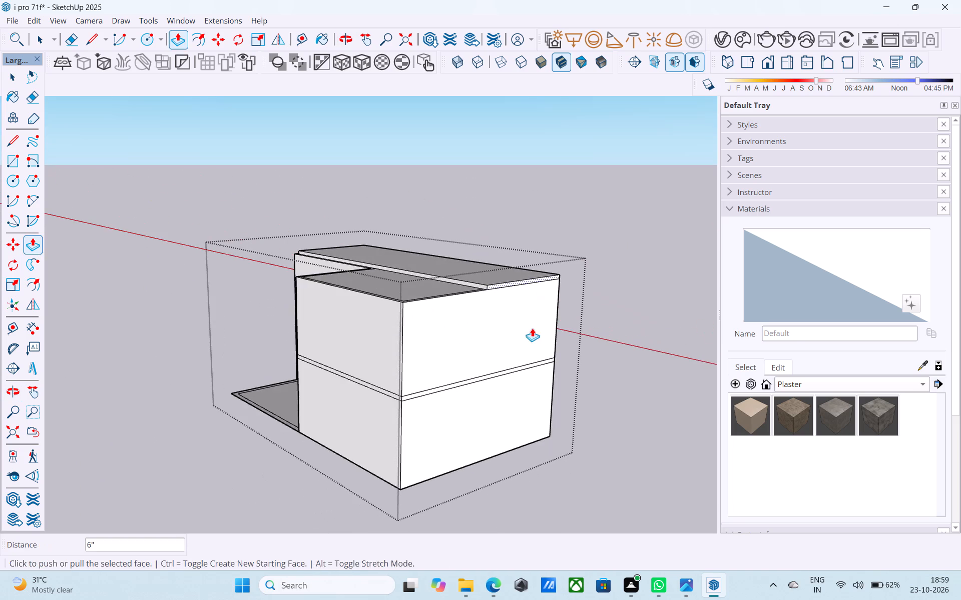
{"action": "middle_click_drag", "start_coordinate": [439, 328], "coordinate": [712, 323]}
{"action": "middle_click_drag", "start_coordinate": [491, 304], "coordinate": [772, 312]}
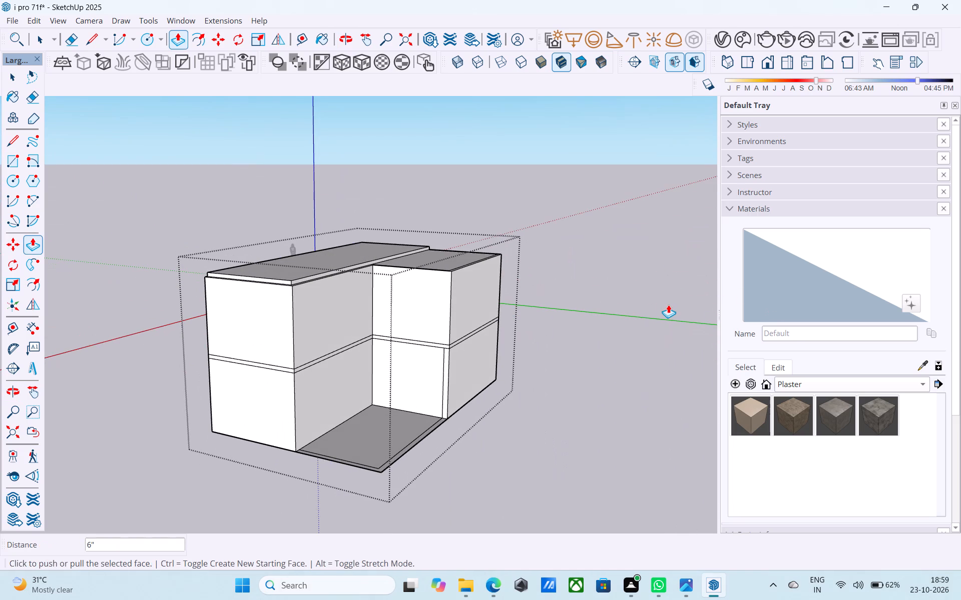
{"action": "scroll", "coordinate": [587, 238], "scroll_direction": "up", "scroll_amount": 11}
{"action": "scroll", "coordinate": [647, 253], "scroll_direction": "up", "scroll_amount": 1}
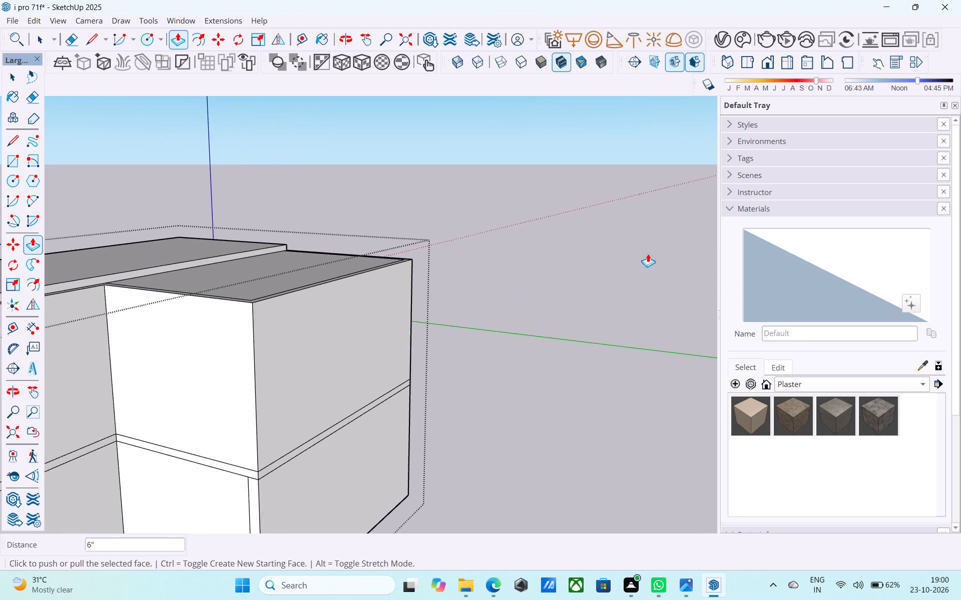
{"action": "scroll", "coordinate": [651, 253], "scroll_direction": "down", "scroll_amount": 2}
{"action": "scroll", "coordinate": [654, 258], "scroll_direction": "up", "scroll_amount": 1}
{"action": "scroll", "coordinate": [654, 258], "scroll_direction": "down", "scroll_amount": 4}
{"action": "middle_click_drag", "start_coordinate": [544, 277], "coordinate": [540, 295]}
{"action": "scroll", "coordinate": [623, 250], "scroll_direction": "down", "scroll_amount": 4}
{"action": "middle_click_drag", "start_coordinate": [504, 272], "coordinate": [498, 267]}
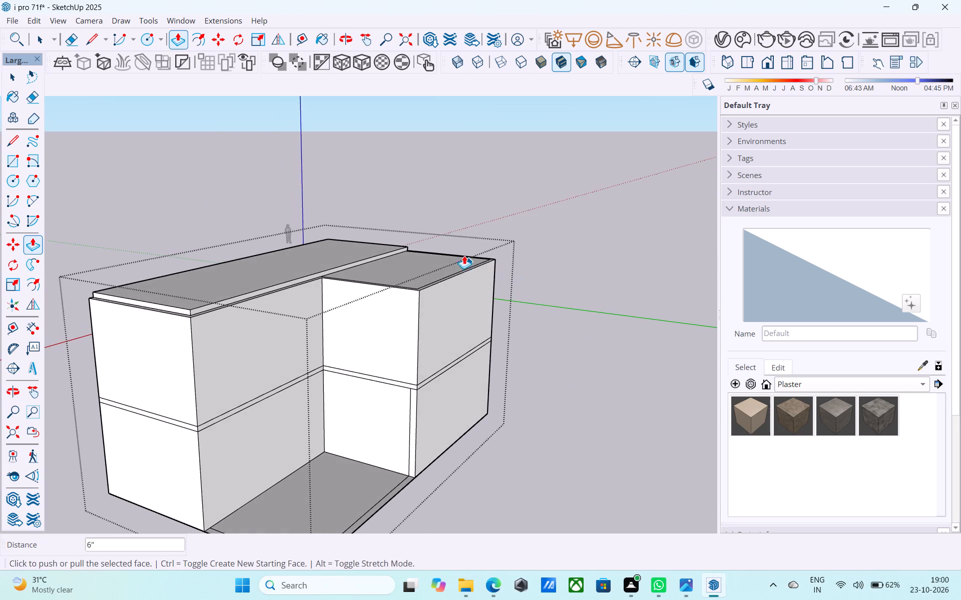
{"action": "scroll", "coordinate": [455, 246], "scroll_direction": "down", "scroll_amount": 4}
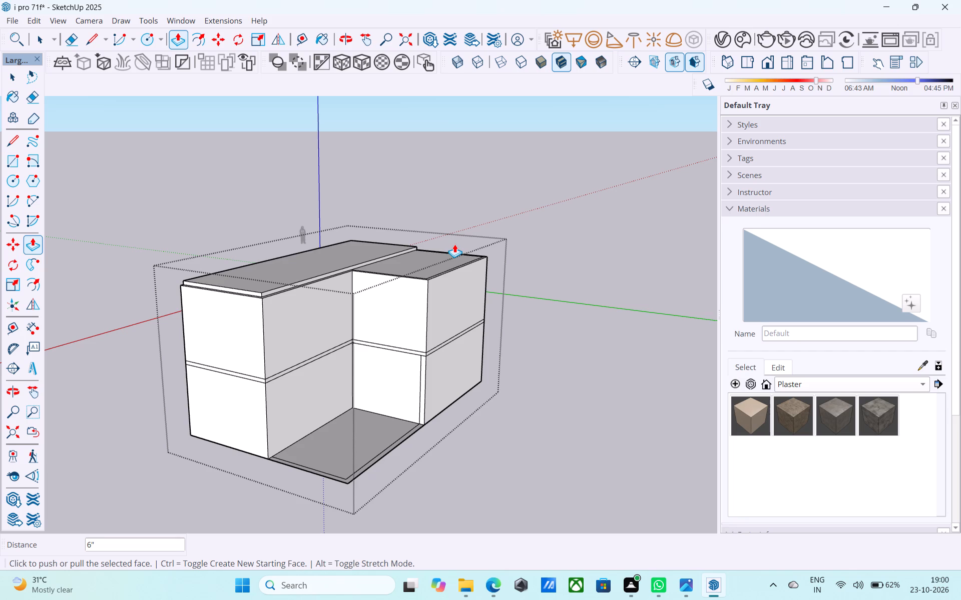
Push/pull the roof slab's front end face out flush with the narrow front wall.
{"action": "middle_click_drag", "start_coordinate": [348, 243], "coordinate": [304, 270]}
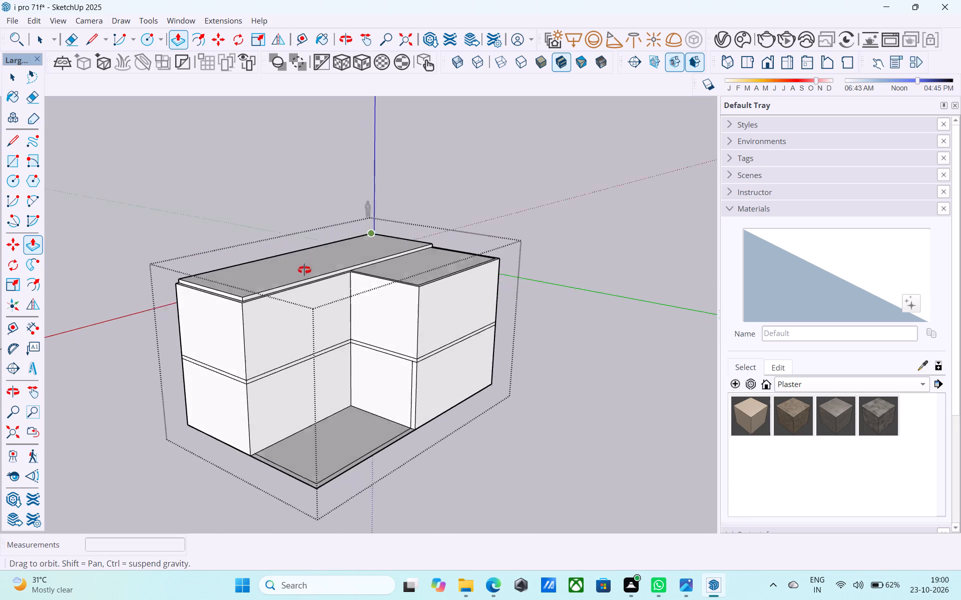
{"action": "middle_click_drag", "start_coordinate": [304, 270], "coordinate": [321, 294]}
{"action": "scroll", "coordinate": [302, 301], "scroll_direction": "up", "scroll_amount": 9}
{"action": "key", "text": "space"}
{"action": "scroll", "coordinate": [453, 235], "scroll_direction": "down", "scroll_amount": 6}
{"action": "middle_click_drag", "start_coordinate": [268, 281], "coordinate": [346, 273]}
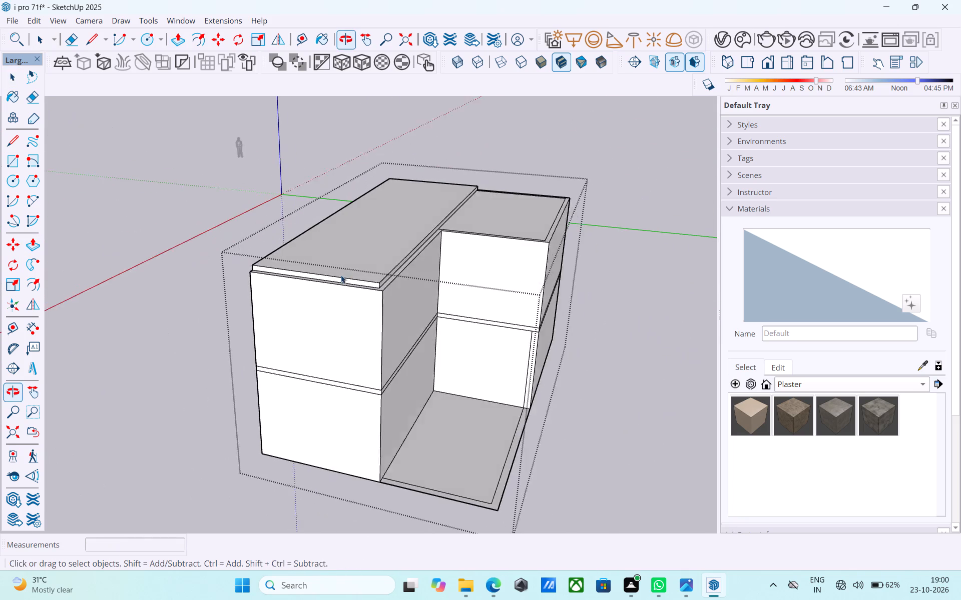
{"action": "scroll", "coordinate": [329, 277], "scroll_direction": "up", "scroll_amount": 6}
{"action": "left_click", "coordinate": [323, 280]}
{"action": "left_click", "coordinate": [323, 277]}
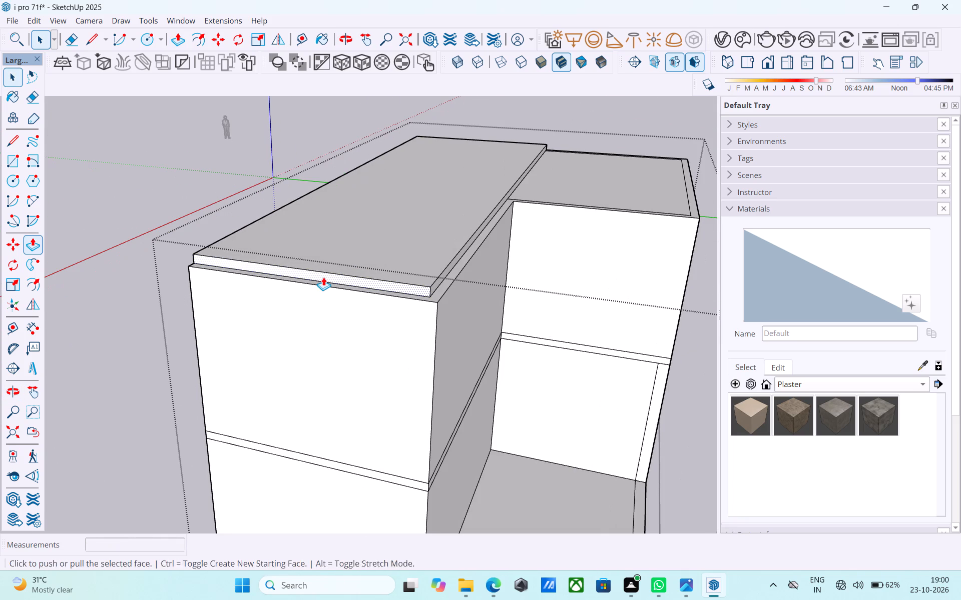
{"action": "key", "text": "p"}
{"action": "left_click", "coordinate": [323, 277]}
{"action": "left_click", "coordinate": [313, 295]}
Push/pull the roof slab's long inner side face out 6", flush with the wall facing the open court.
{"action": "scroll", "coordinate": [263, 261], "scroll_direction": "down", "scroll_amount": 7}
{"action": "middle_click_drag", "start_coordinate": [479, 180], "coordinate": [381, 202]}
{"action": "scroll", "coordinate": [341, 239], "scroll_direction": "up", "scroll_amount": 8}
{"action": "key", "text": "space"}
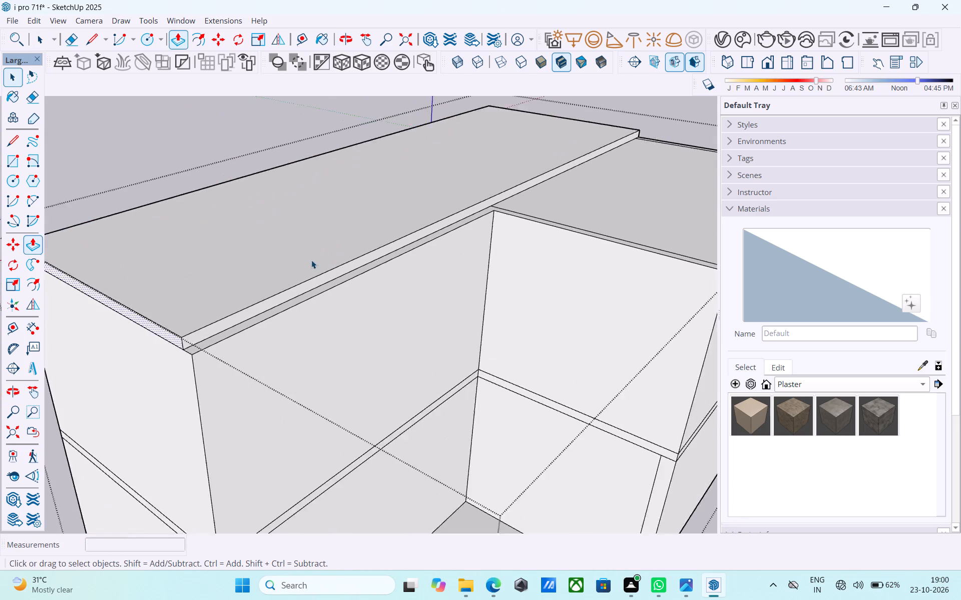
{"action": "scroll", "coordinate": [311, 260], "scroll_direction": "up", "scroll_amount": 2}
{"action": "left_click", "coordinate": [325, 287]}
{"action": "key", "text": "p"}
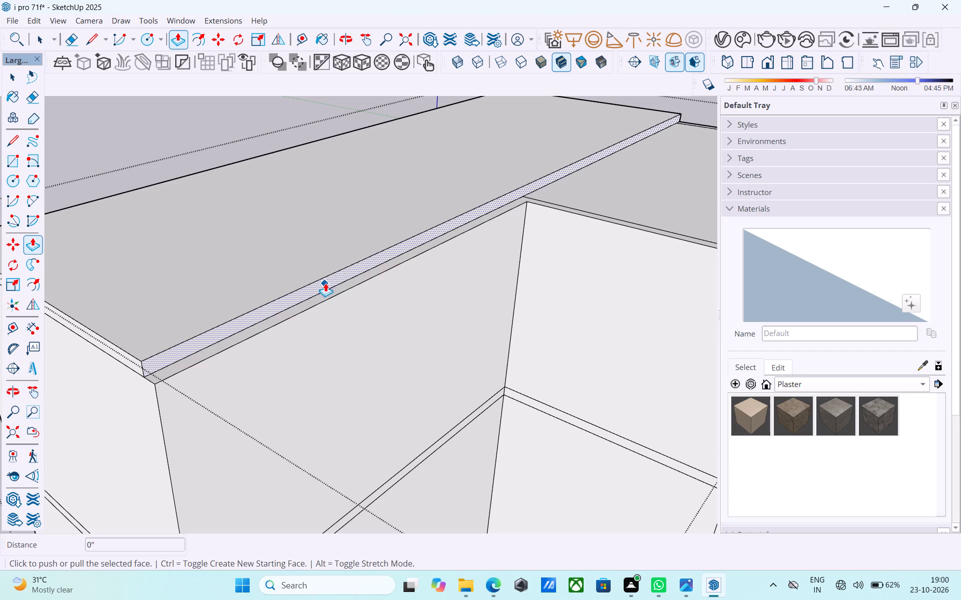
{"action": "left_click", "coordinate": [325, 283]}
{"action": "left_click", "coordinate": [334, 303]}
Draw a 6" vertical line on the slab's inner side face where the short wing meets the long block.
{"action": "scroll", "coordinate": [322, 269], "scroll_direction": "down", "scroll_amount": 6}
{"action": "middle_click_drag", "start_coordinate": [456, 256], "coordinate": [439, 252]}
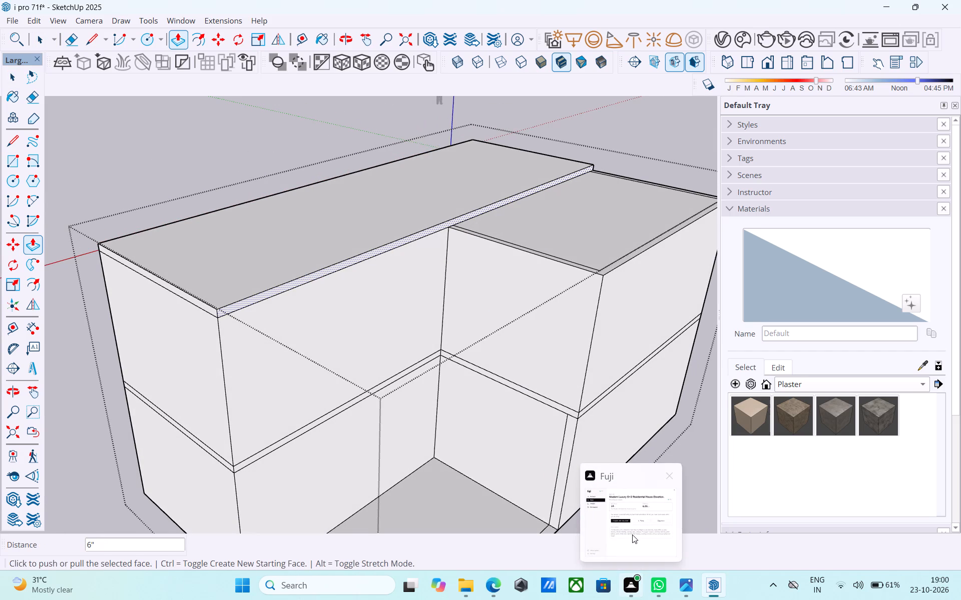
{"action": "scroll", "coordinate": [339, 367], "scroll_direction": "down", "scroll_amount": 5}
{"action": "middle_click_drag", "start_coordinate": [372, 366], "coordinate": [259, 366]}
{"action": "scroll", "coordinate": [343, 335], "scroll_direction": "up", "scroll_amount": 3}
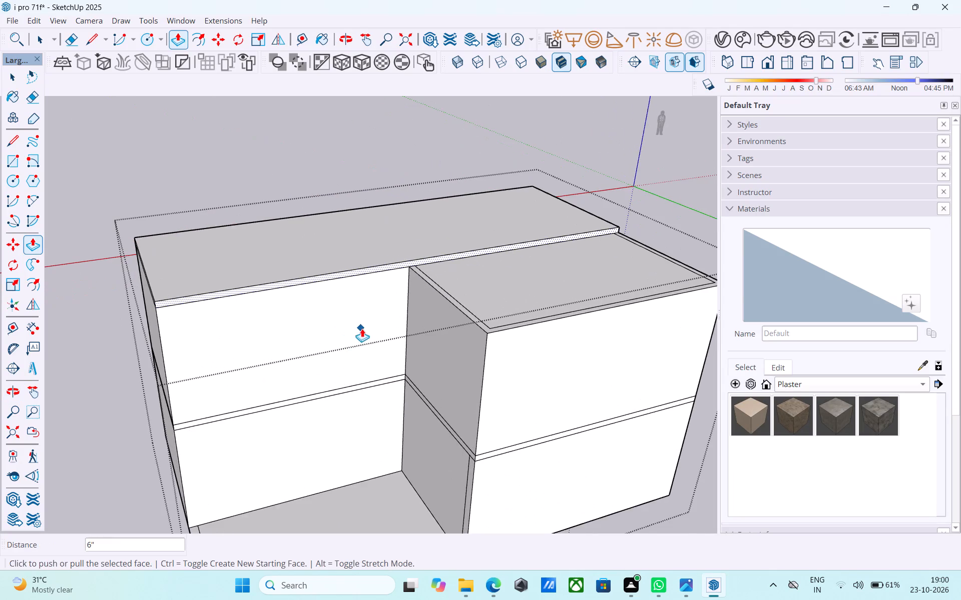
{"action": "middle_click_drag", "start_coordinate": [362, 328], "coordinate": [336, 334]}
{"action": "middle_click_drag", "start_coordinate": [349, 338], "coordinate": [298, 347]}
{"action": "key", "text": "l"}
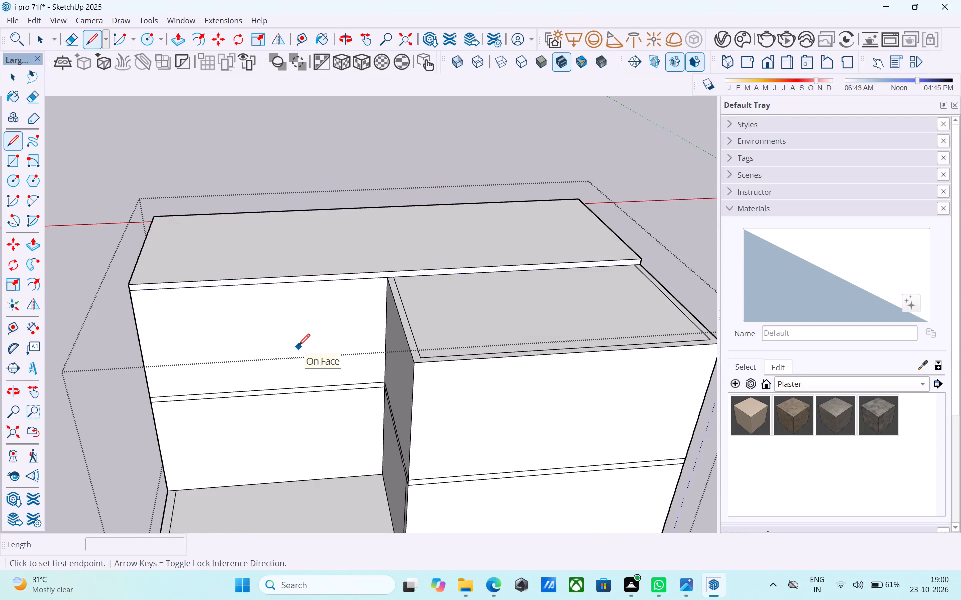
{"action": "scroll", "coordinate": [298, 347], "scroll_direction": "up", "scroll_amount": 3}
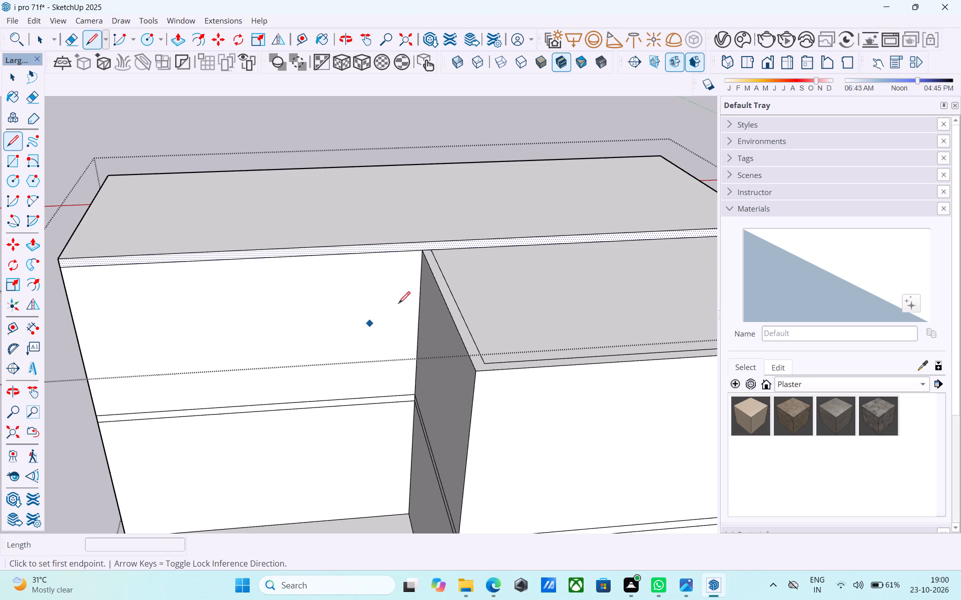
{"action": "scroll", "coordinate": [411, 266], "scroll_direction": "up", "scroll_amount": 8}
{"action": "left_click", "coordinate": [431, 233]}
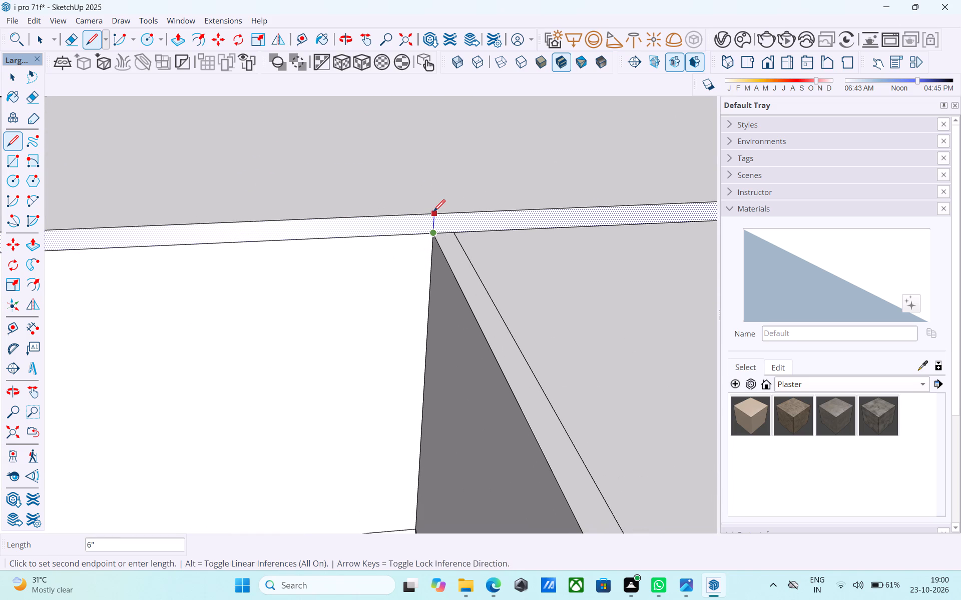
{"action": "scroll", "coordinate": [433, 212], "scroll_direction": "up", "scroll_amount": 6}
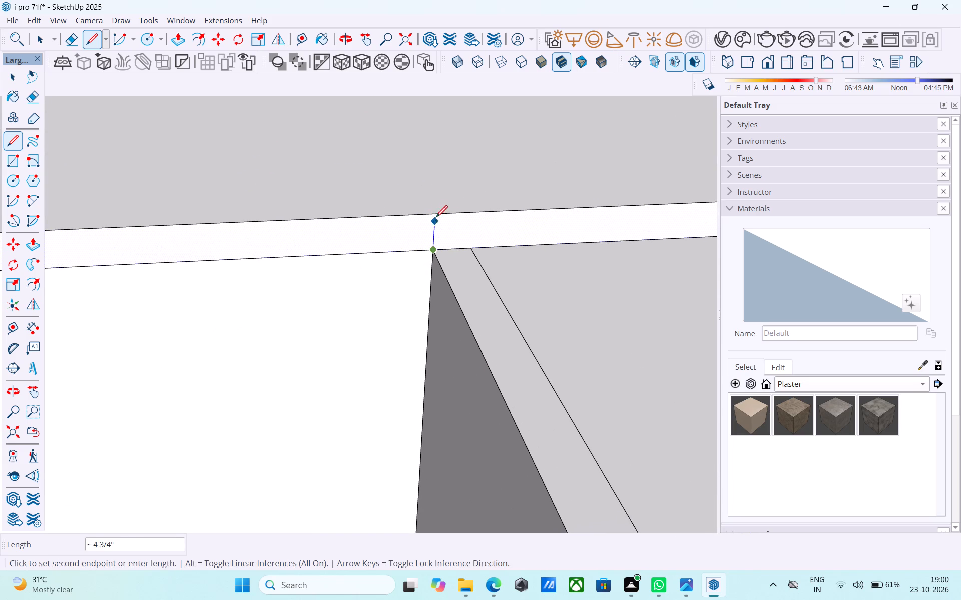
{"action": "left_click", "coordinate": [436, 217]}
{"action": "scroll", "coordinate": [420, 202], "scroll_direction": "down", "scroll_amount": 20}
{"action": "scroll", "coordinate": [420, 202], "scroll_direction": "down", "scroll_amount": 7}
{"action": "middle_click_drag", "start_coordinate": [425, 275], "coordinate": [408, 264]}
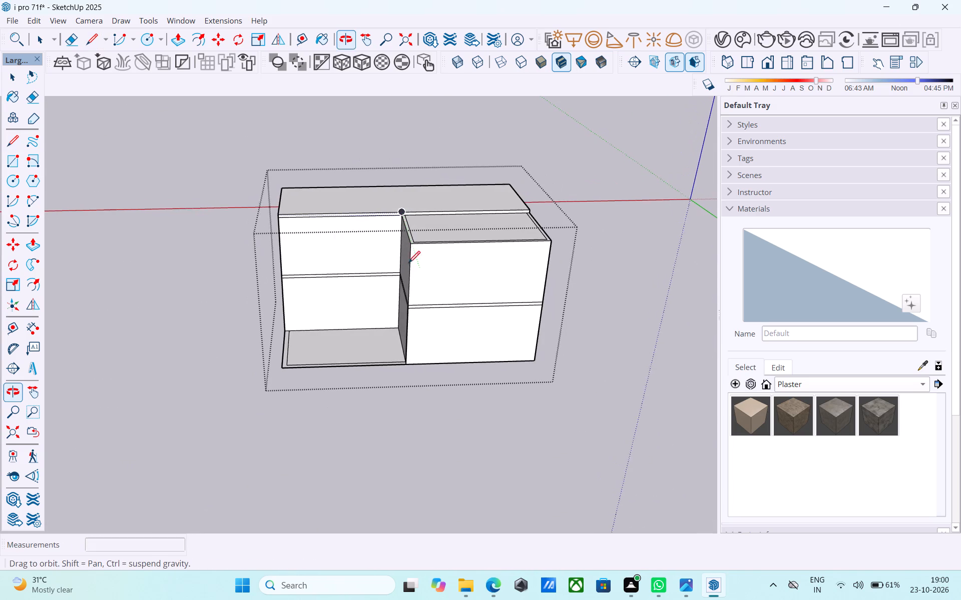
Push/pull the slab's side portion beside the short wing 11' 3" across it, continuing flush to the wing's outer wall.
{"action": "key", "text": "space"}
{"action": "scroll", "coordinate": [478, 239], "scroll_direction": "up", "scroll_amount": 12}
{"action": "left_click", "coordinate": [452, 194]}
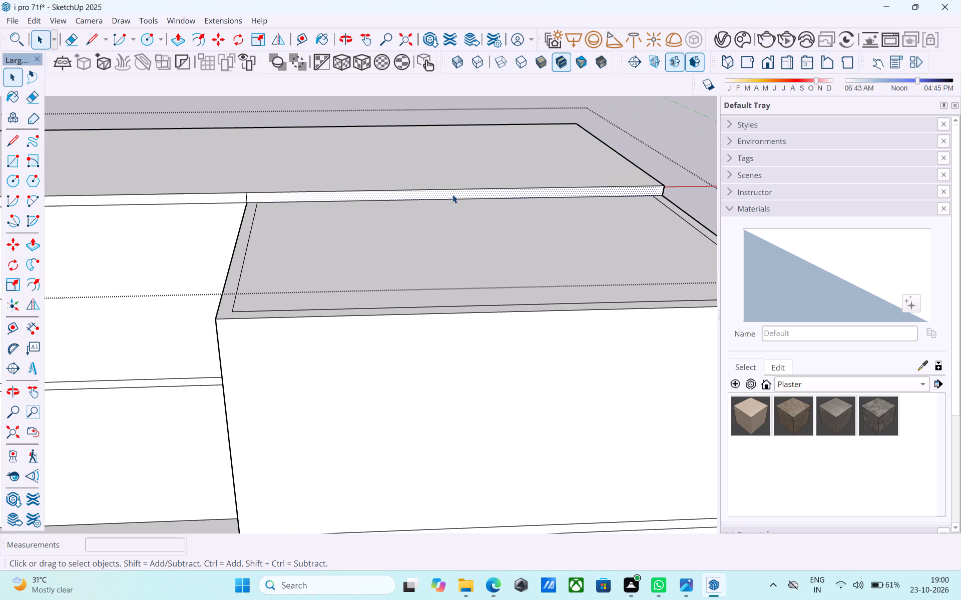
{"action": "key", "text": "p"}
{"action": "left_click", "coordinate": [452, 194]}
{"action": "scroll", "coordinate": [463, 218], "scroll_direction": "down", "scroll_amount": 5}
{"action": "left_click", "coordinate": [474, 309]}
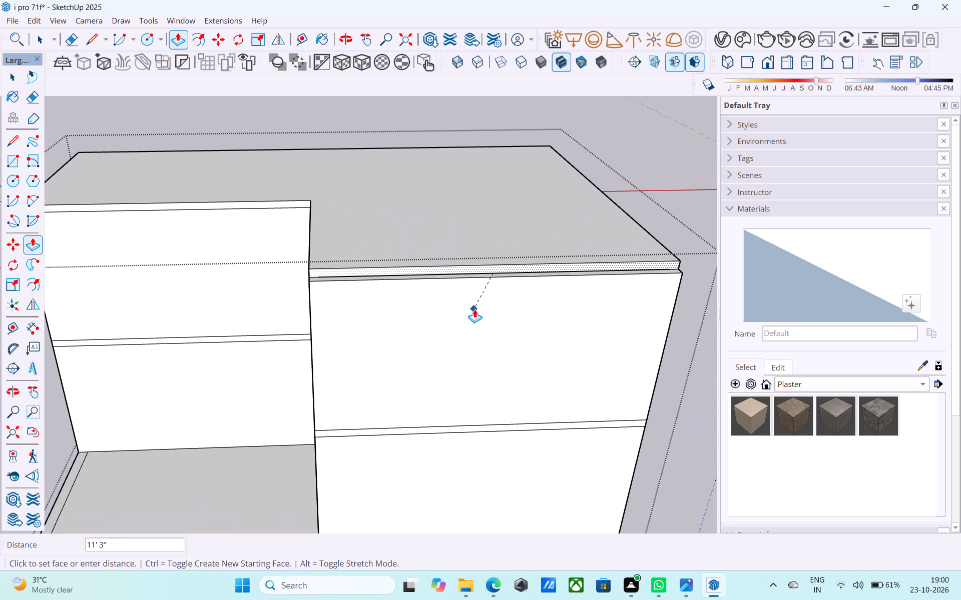
{"action": "left_click", "coordinate": [462, 258]}
{"action": "left_click", "coordinate": [464, 283]}
Draw a diagonal line about 9 1/4" long from the slab's top inner corner to its lower edge on the short wing.
{"action": "scroll", "coordinate": [468, 289], "scroll_direction": "down", "scroll_amount": 6}
{"action": "middle_click_drag", "start_coordinate": [468, 289], "coordinate": [240, 246]}
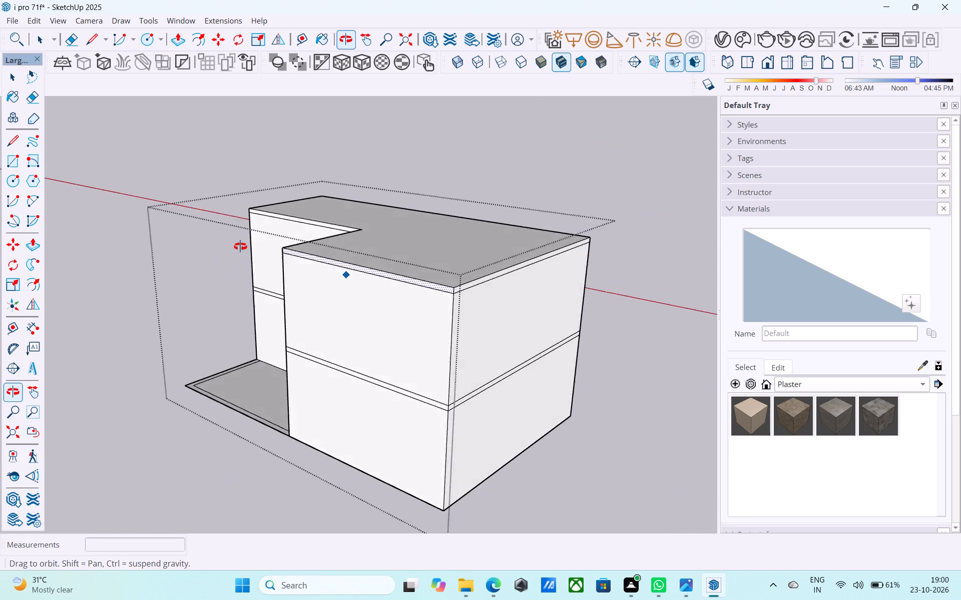
{"action": "middle_click_drag", "start_coordinate": [240, 246], "coordinate": [588, 255]}
{"action": "middle_click_drag", "start_coordinate": [410, 286], "coordinate": [712, 275]}
{"action": "middle_click_drag", "start_coordinate": [326, 273], "coordinate": [307, 341]}
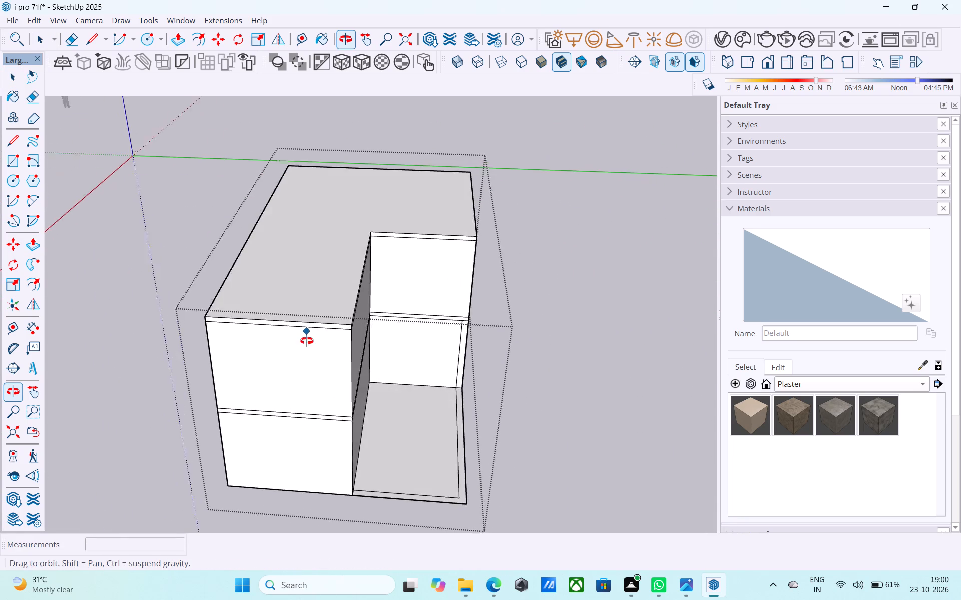
{"action": "middle_click_drag", "start_coordinate": [307, 341], "coordinate": [217, 258]}
{"action": "scroll", "coordinate": [354, 245], "scroll_direction": "up", "scroll_amount": 8}
{"action": "middle_click_drag", "start_coordinate": [390, 238], "coordinate": [390, 229]}
{"action": "key", "text": "l"}
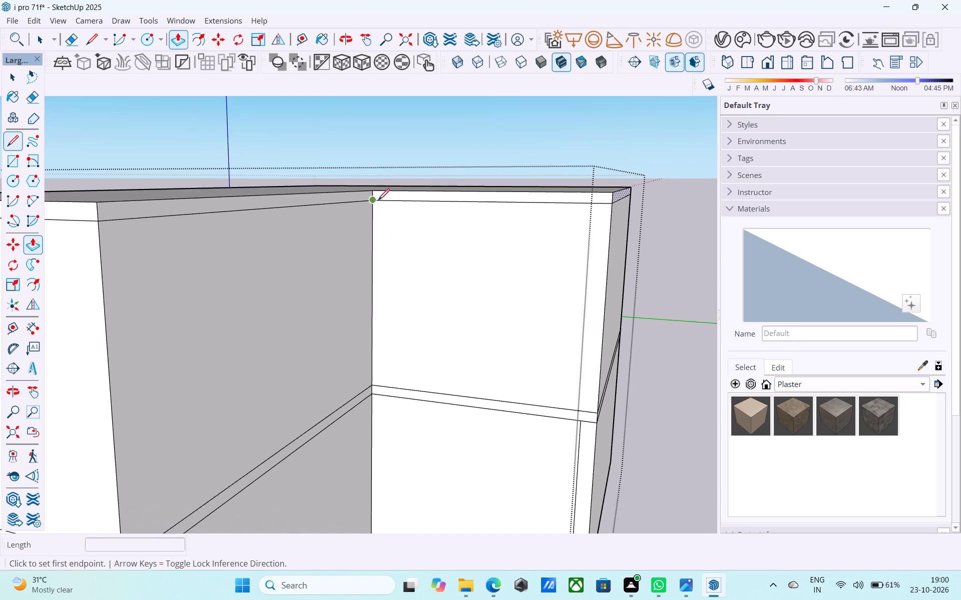
{"action": "scroll", "coordinate": [377, 200], "scroll_direction": "up", "scroll_amount": 8}
{"action": "left_click", "coordinate": [366, 185]}
{"action": "left_click", "coordinate": [394, 206]}
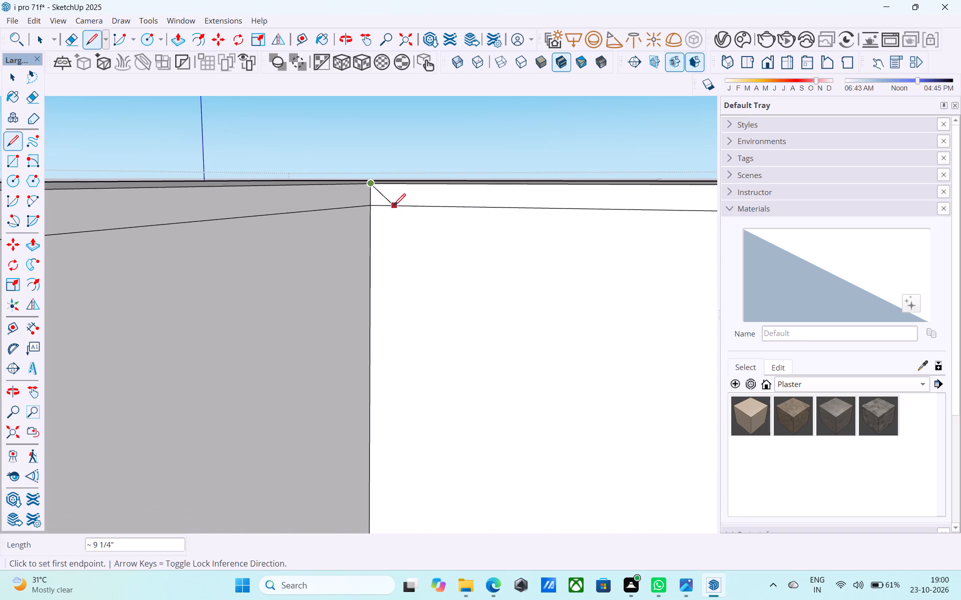
{"action": "scroll", "coordinate": [388, 225], "scroll_direction": "down", "scroll_amount": 3}
{"action": "scroll", "coordinate": [389, 232], "scroll_direction": "up", "scroll_amount": 1}
{"action": "scroll", "coordinate": [389, 232], "scroll_direction": "down", "scroll_amount": 13}
{"action": "middle_click_drag", "start_coordinate": [362, 237], "coordinate": [415, 344]}
{"action": "scroll", "coordinate": [147, 187], "scroll_direction": "down", "scroll_amount": 5}
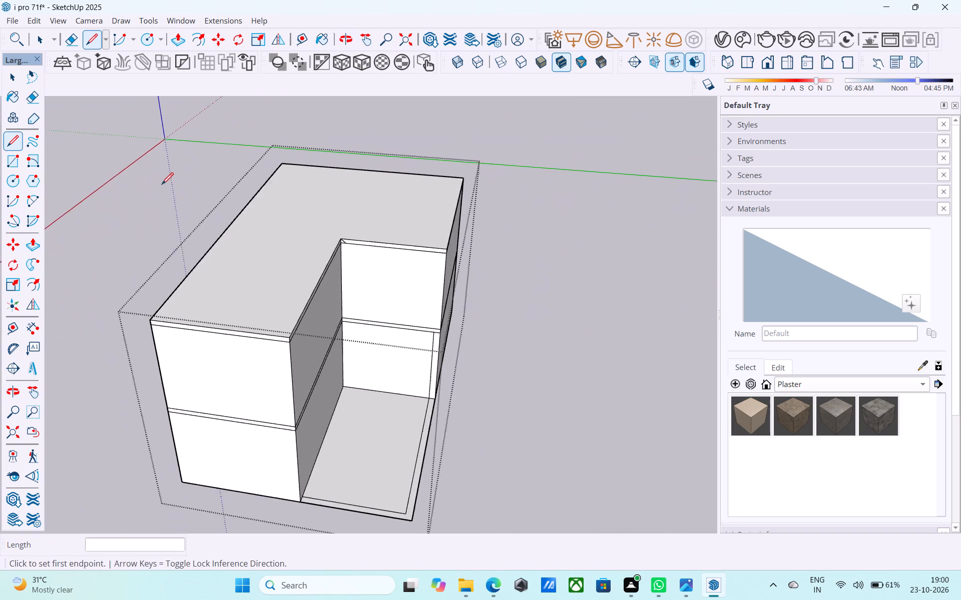
Offset the outline of the L-shaped roof slab's top face 6" inward.
{"action": "middle_click_drag", "start_coordinate": [196, 223], "coordinate": [264, 292]}
{"action": "scroll", "coordinate": [265, 292], "scroll_direction": "up", "scroll_amount": 6}
{"action": "key", "text": "space"}
{"action": "left_click", "coordinate": [268, 292]}
{"action": "key", "text": "f"}
{"action": "left_click", "coordinate": [268, 292]}
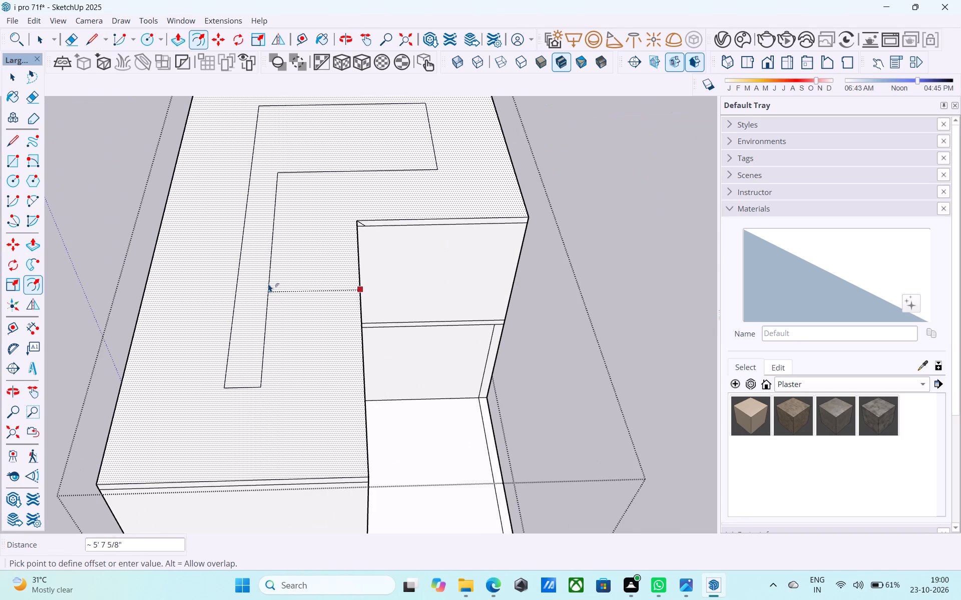
{"action": "type", "text": "6\""}
{"action": "key", "text": "Return"}
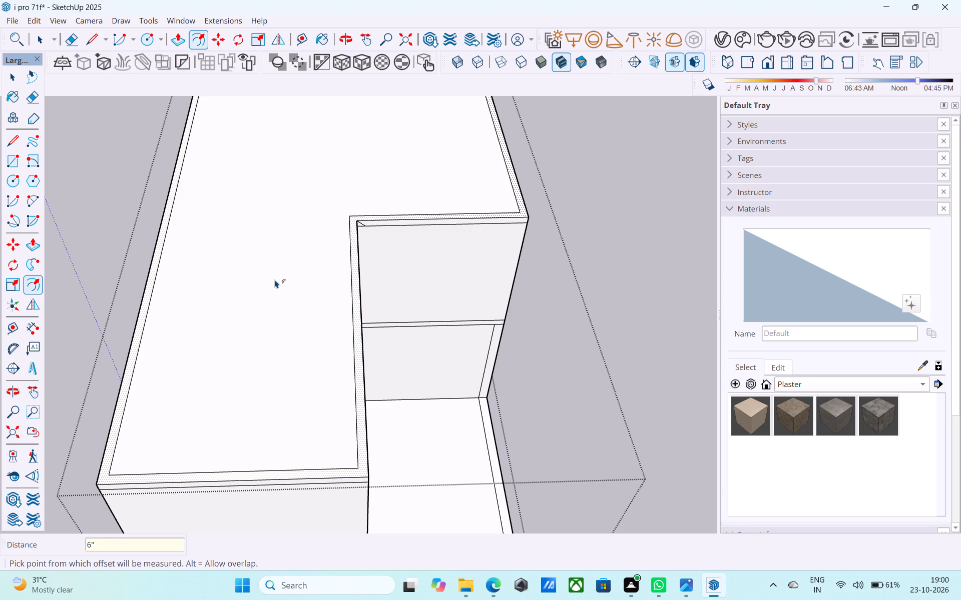
{"action": "key", "text": "space"}
Push/pull the 6" perimeter strip on the roof slab up 10' to raise the next floor's walls.
{"action": "scroll", "coordinate": [278, 278], "scroll_direction": "down", "scroll_amount": 7}
{"action": "scroll", "coordinate": [255, 375], "scroll_direction": "up", "scroll_amount": 7}
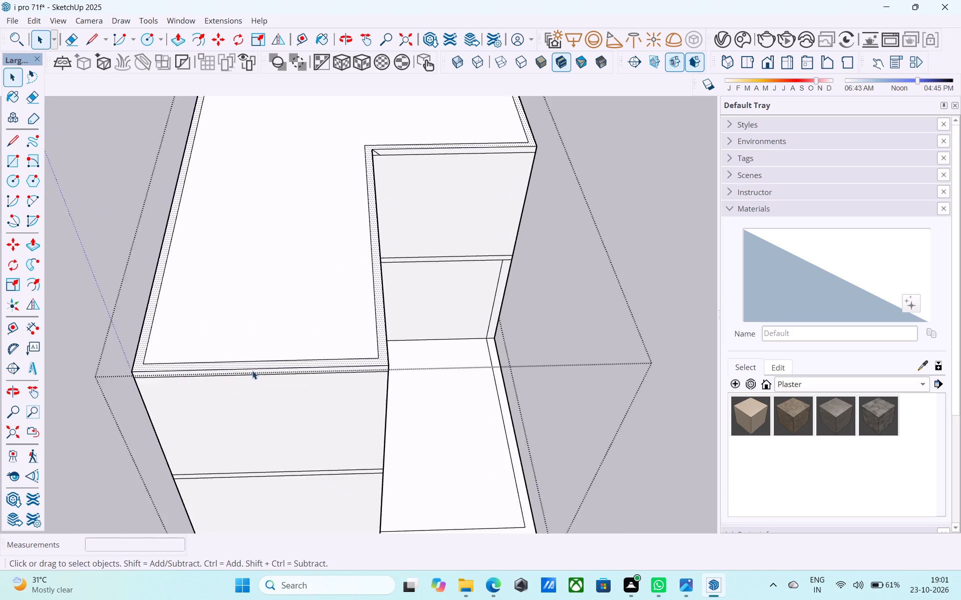
{"action": "scroll", "coordinate": [252, 370], "scroll_direction": "up", "scroll_amount": 4}
{"action": "key", "text": "p"}
{"action": "left_click", "coordinate": [238, 344]}
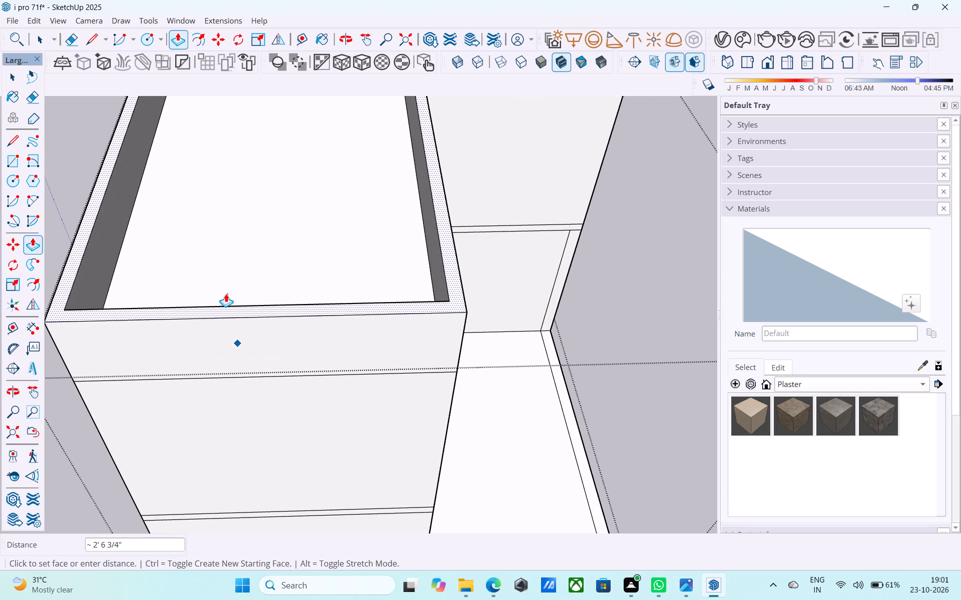
{"action": "type", "text": "10'"}
{"action": "key", "text": "Return"}
{"action": "key", "text": "space"}
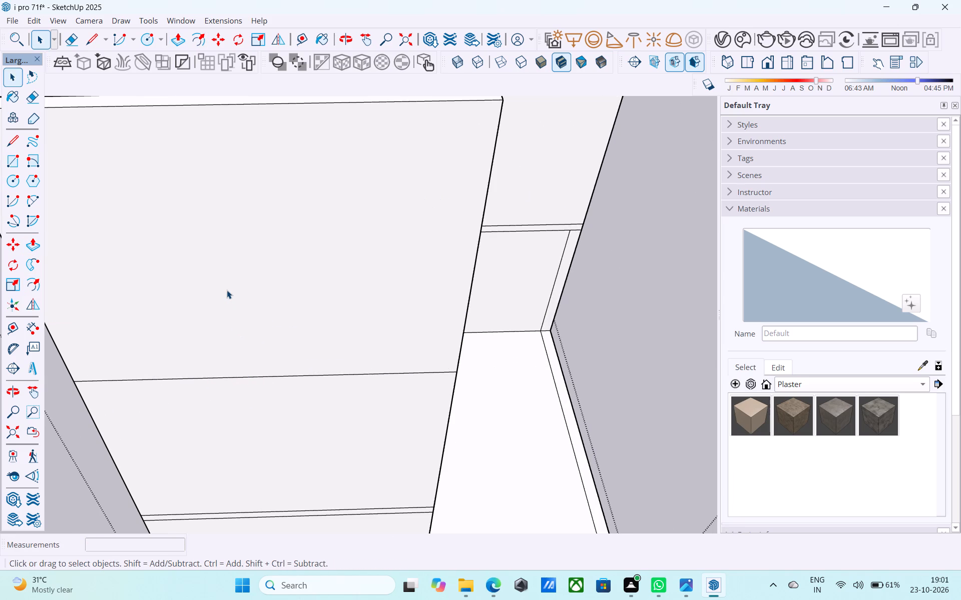
Draw a line 11' 9" along the slab's top edge on the short wing's notch-facing wall, from the small diagonal's upper end.
{"action": "scroll", "coordinate": [226, 290], "scroll_direction": "down", "scroll_amount": 6}
{"action": "middle_click_drag", "start_coordinate": [235, 303], "coordinate": [124, 213]}
{"action": "scroll", "coordinate": [108, 216], "scroll_direction": "down", "scroll_amount": 5}
{"action": "middle_click_drag", "start_coordinate": [377, 299], "coordinate": [379, 277]}
{"action": "scroll", "coordinate": [360, 195], "scroll_direction": "up", "scroll_amount": 9}
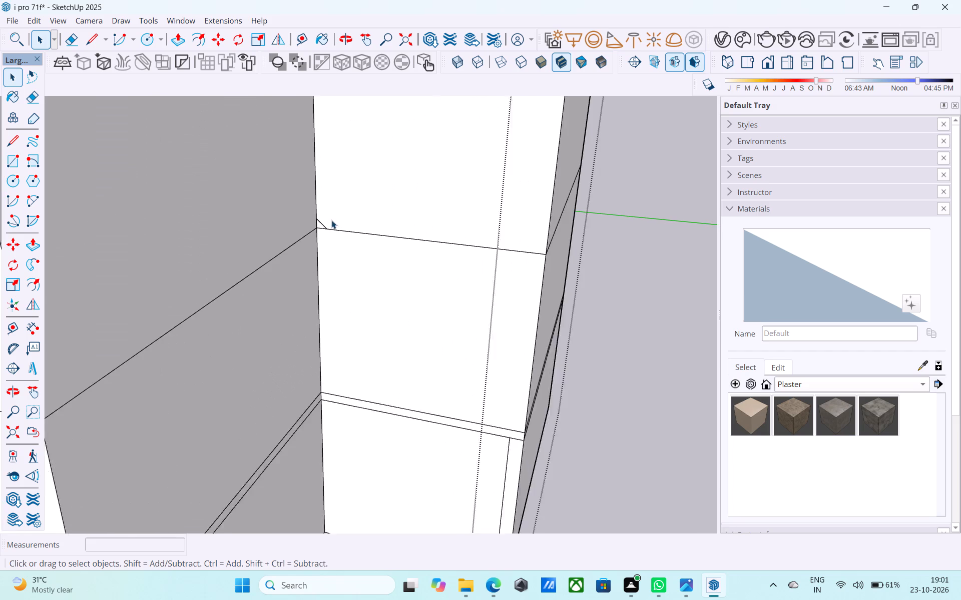
{"action": "middle_click_drag", "start_coordinate": [333, 221], "coordinate": [320, 220]}
{"action": "key", "text": "l"}
{"action": "scroll", "coordinate": [303, 214], "scroll_direction": "up", "scroll_amount": 5}
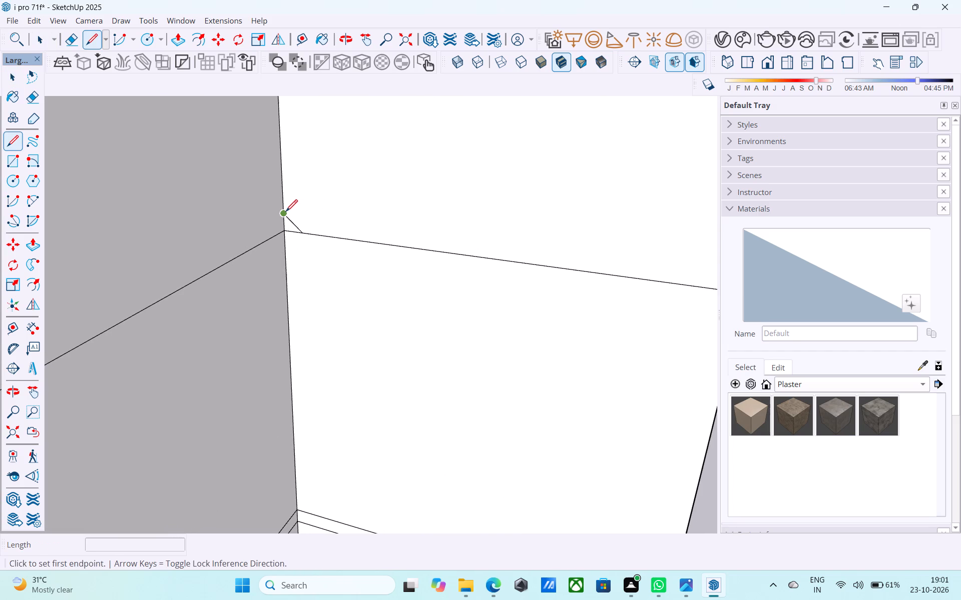
{"action": "left_click", "coordinate": [286, 212]}
{"action": "scroll", "coordinate": [286, 212], "scroll_direction": "down", "scroll_amount": 7}
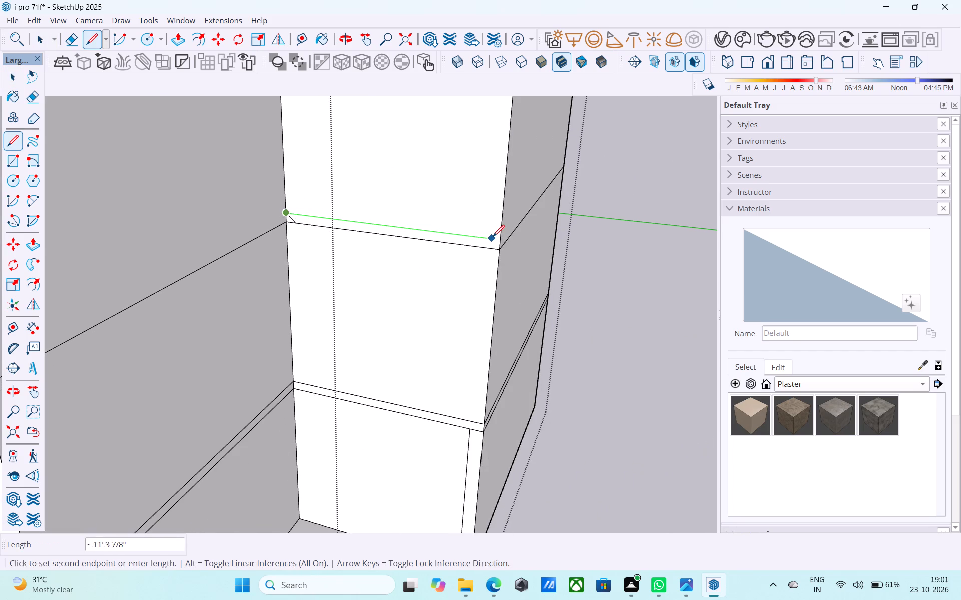
{"action": "left_click", "coordinate": [501, 242]}
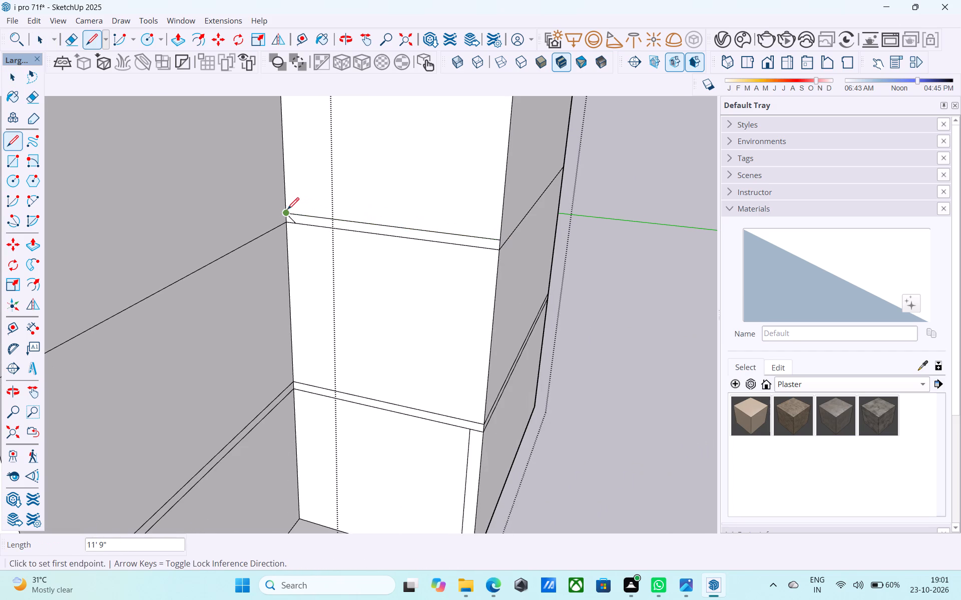
Continue the slab's top edge line 19' 6" along the long wing's inner side wall and across that wing's end wall.
{"action": "left_click", "coordinate": [287, 210]}
{"action": "scroll", "coordinate": [388, 197], "scroll_direction": "down", "scroll_amount": 5}
{"action": "left_click", "coordinate": [183, 291]}
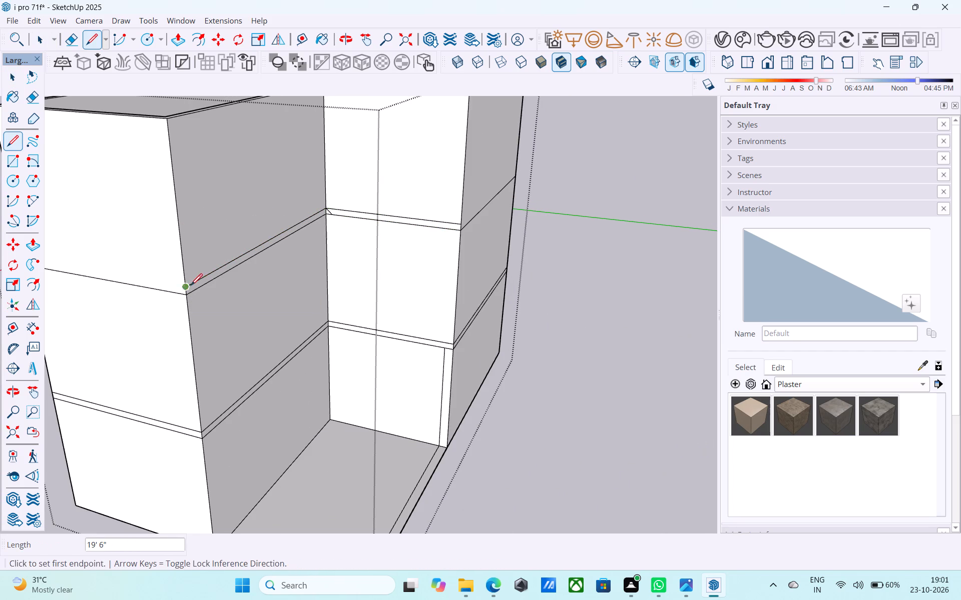
{"action": "left_click", "coordinate": [187, 284]}
{"action": "scroll", "coordinate": [562, 260], "scroll_direction": "down", "scroll_amount": 6}
{"action": "middle_click_drag", "start_coordinate": [343, 257], "coordinate": [699, 261]}
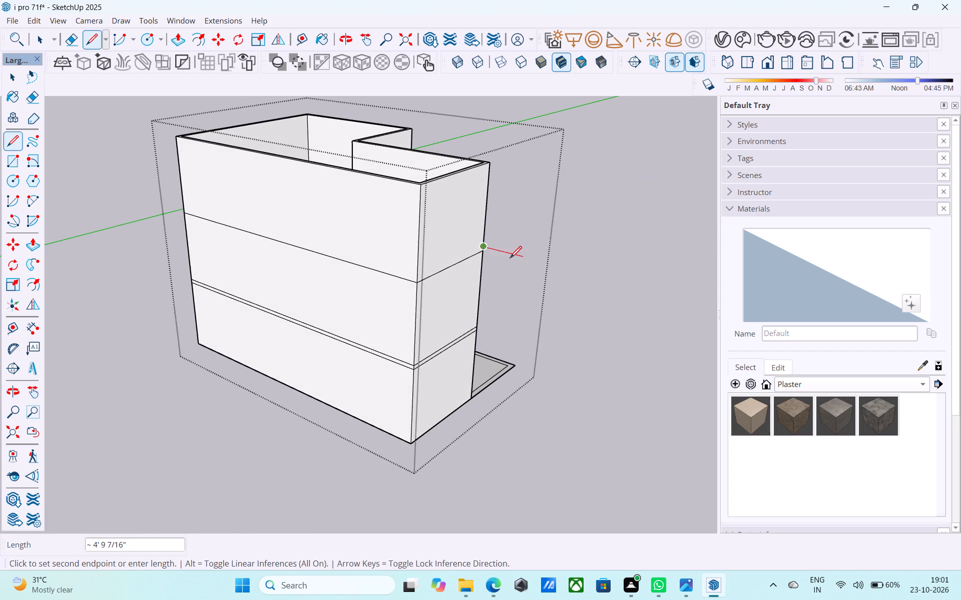
{"action": "scroll", "coordinate": [420, 284], "scroll_direction": "up", "scroll_amount": 5}
{"action": "left_click", "coordinate": [422, 276]}
Draw the slab's top edge line 40' along the long outer wall, corner to corner.
{"action": "left_click", "coordinate": [417, 274]}
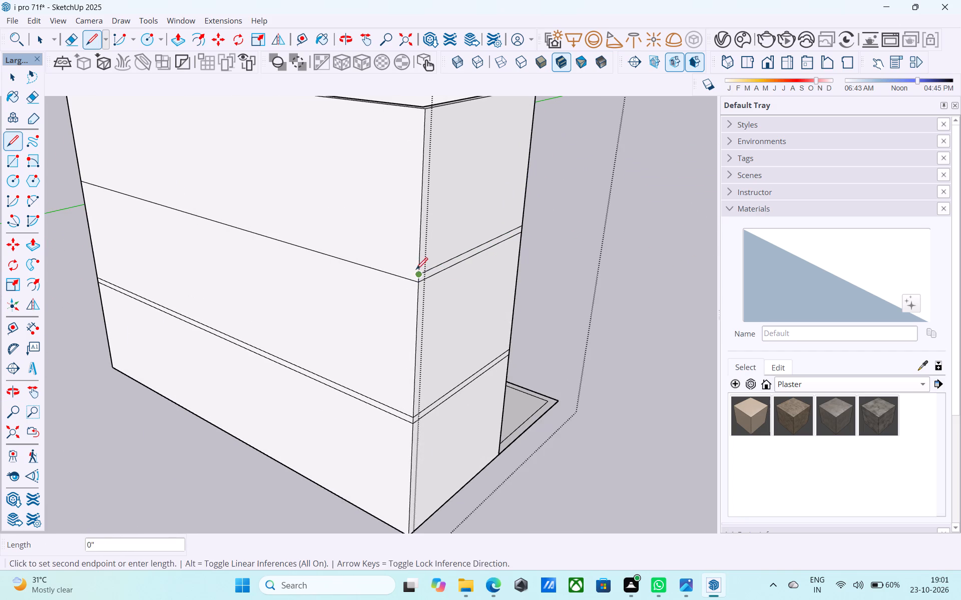
{"action": "scroll", "coordinate": [409, 268], "scroll_direction": "down", "scroll_amount": 4}
{"action": "middle_click_drag", "start_coordinate": [399, 271], "coordinate": [834, 267]}
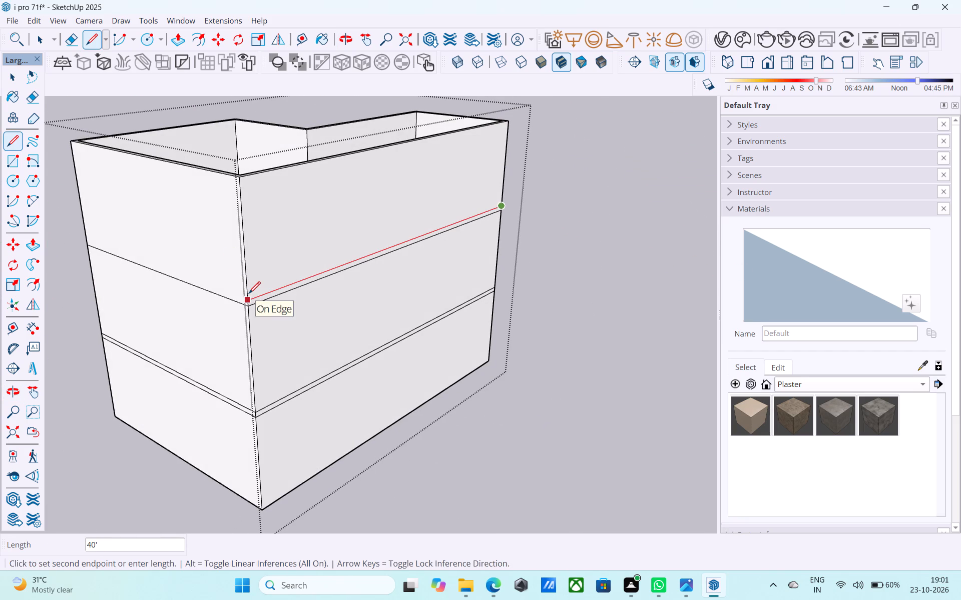
{"action": "left_click", "coordinate": [249, 294]}
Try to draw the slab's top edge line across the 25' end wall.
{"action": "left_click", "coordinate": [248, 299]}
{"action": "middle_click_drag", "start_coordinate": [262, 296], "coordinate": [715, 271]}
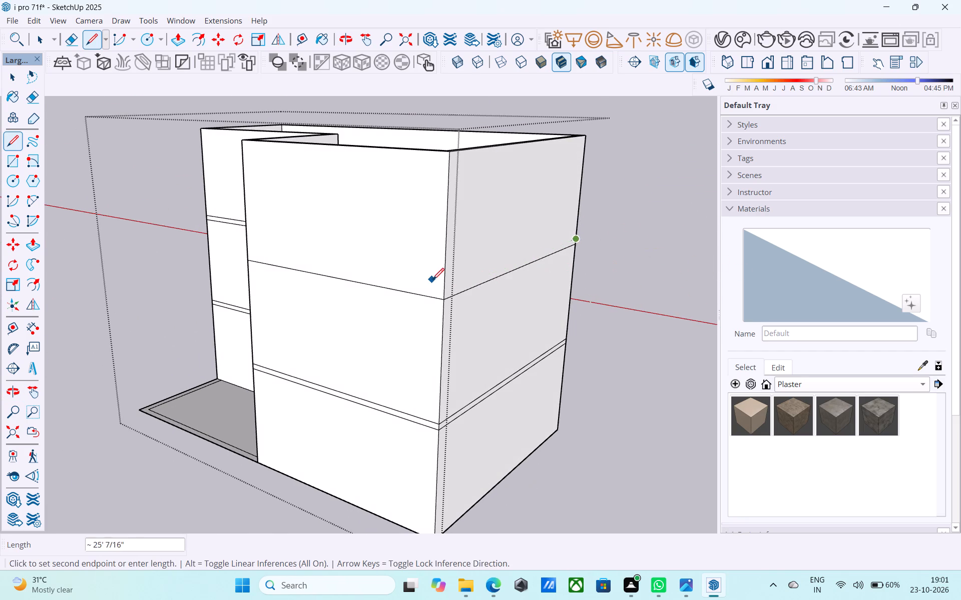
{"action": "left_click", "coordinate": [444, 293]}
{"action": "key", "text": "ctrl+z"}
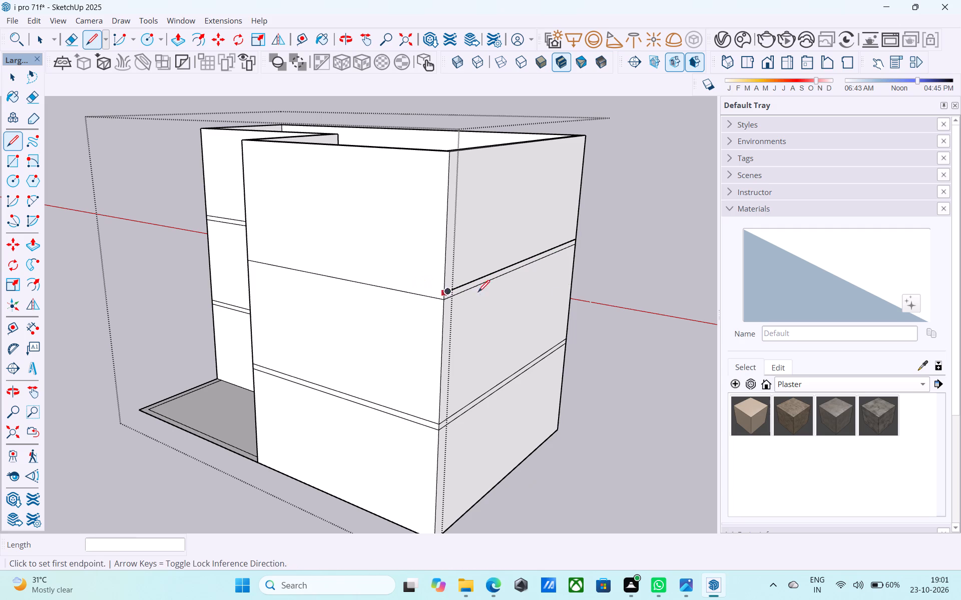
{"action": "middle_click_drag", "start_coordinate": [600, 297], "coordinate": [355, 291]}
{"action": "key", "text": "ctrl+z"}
Draw the slab's top edge line 25' across the full-width end wall, ending at the short wing's outer corner.
{"action": "middle_click_drag", "start_coordinate": [540, 291], "coordinate": [407, 276]}
{"action": "scroll", "coordinate": [393, 269], "scroll_direction": "up", "scroll_amount": 3}
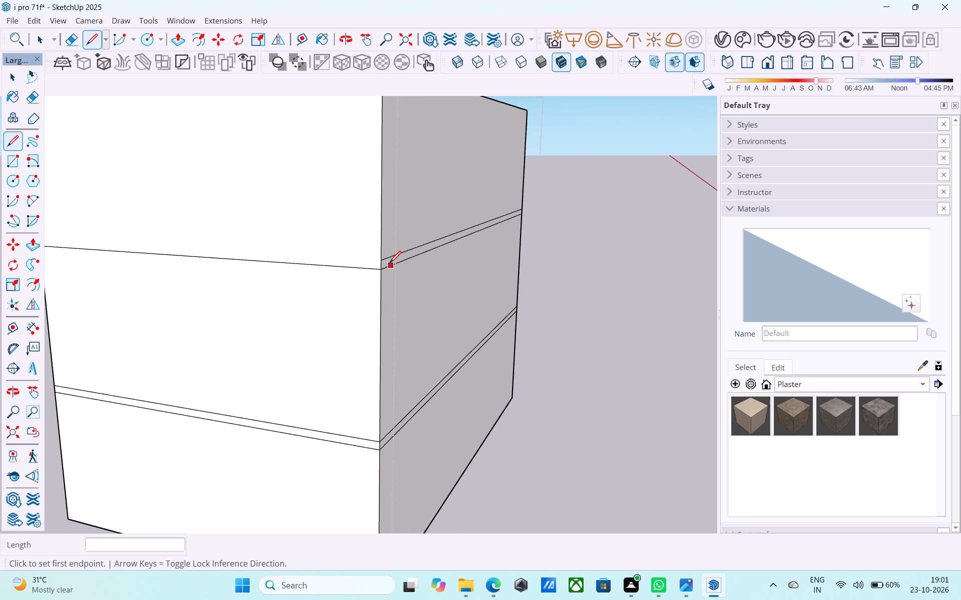
{"action": "left_click", "coordinate": [382, 258]}
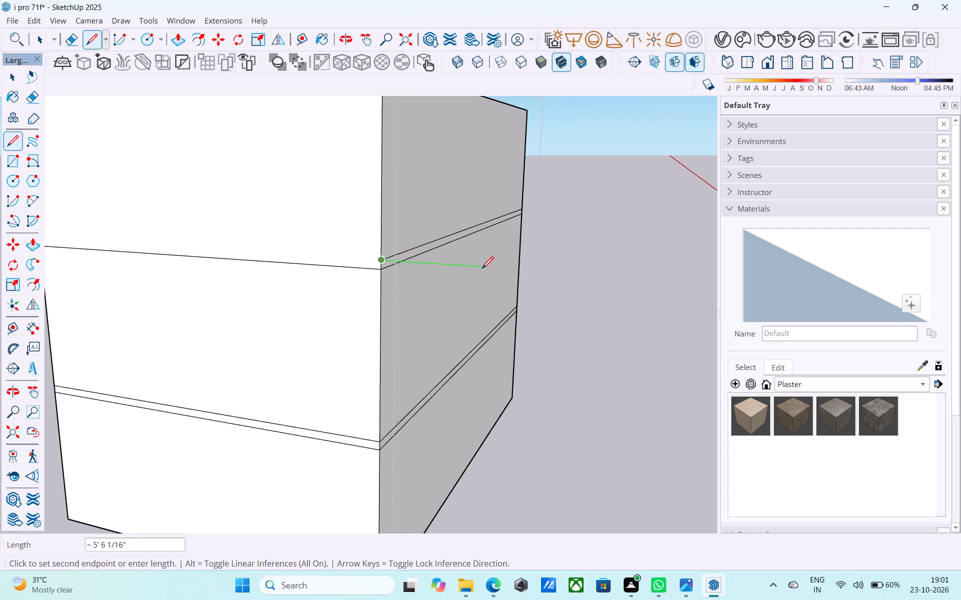
{"action": "scroll", "coordinate": [483, 271], "scroll_direction": "down", "scroll_amount": 7}
{"action": "middle_click_drag", "start_coordinate": [360, 231], "coordinate": [500, 261]}
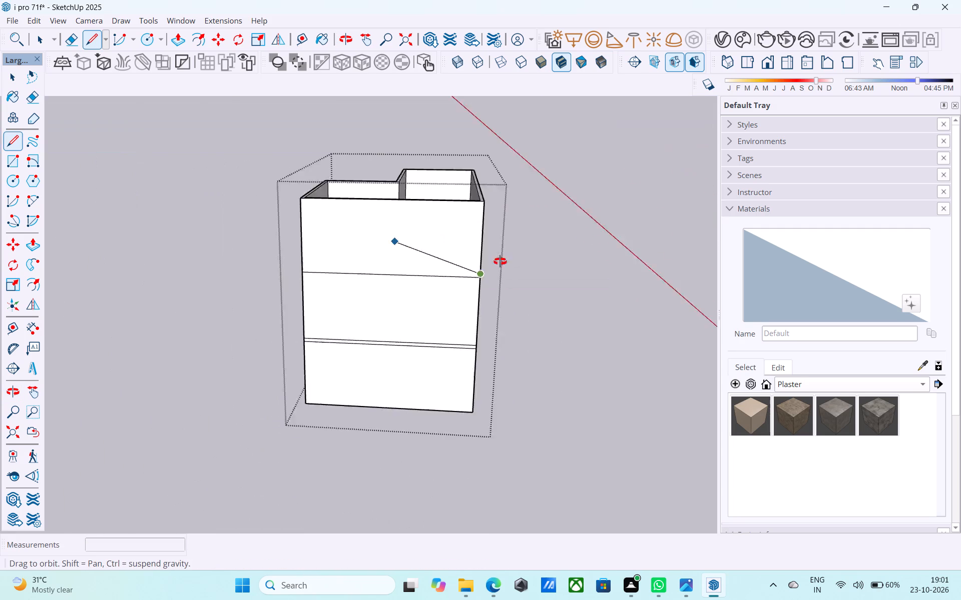
{"action": "middle_click_drag", "start_coordinate": [500, 261], "coordinate": [674, 269]}
{"action": "scroll", "coordinate": [397, 263], "scroll_direction": "up", "scroll_amount": 9}
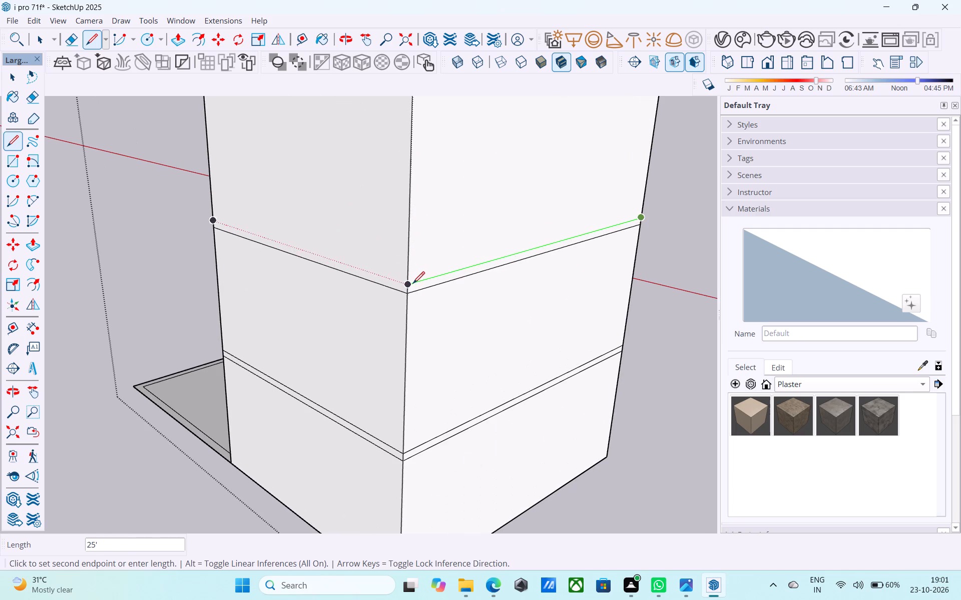
{"action": "left_click", "coordinate": [407, 285]}
Draw the slab's top edge line 20' 6" along the short wing's outer wall to the notch corner.
{"action": "left_click", "coordinate": [405, 286]}
{"action": "middle_click_drag", "start_coordinate": [301, 234], "coordinate": [665, 276]}
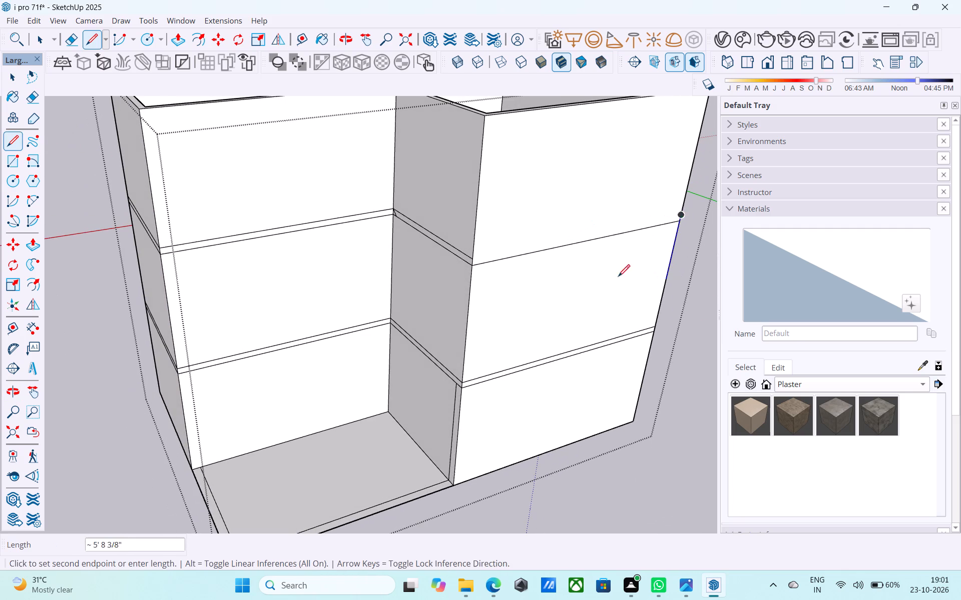
{"action": "left_click", "coordinate": [478, 260]}
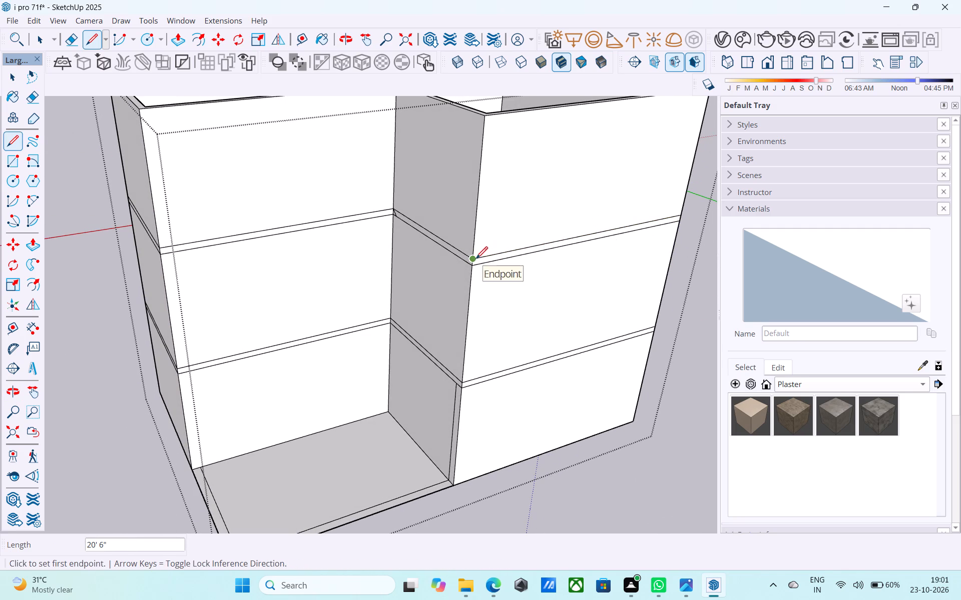
{"action": "key", "text": "space"}
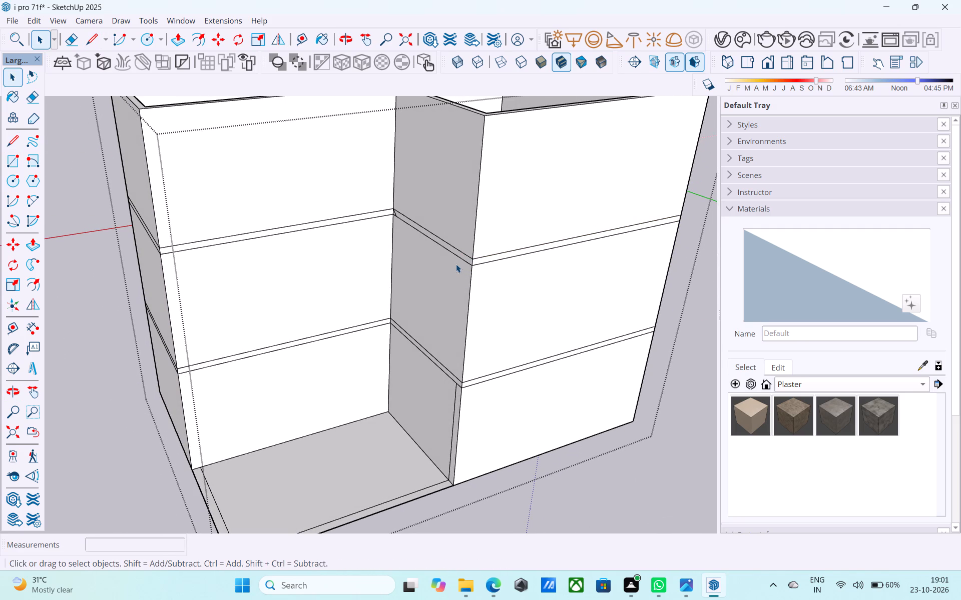
Draw a rectangle over the long wing's open top between the diagonally opposite inner corners of the walls.
{"action": "scroll", "coordinate": [417, 247], "scroll_direction": "down", "scroll_amount": 4}
{"action": "middle_click_drag", "start_coordinate": [384, 241], "coordinate": [654, 326]}
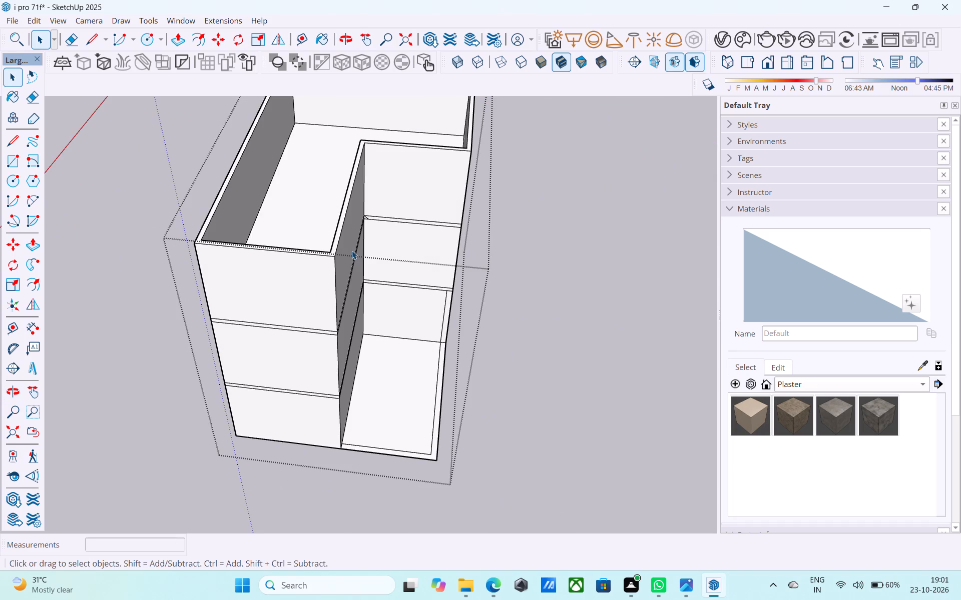
{"action": "scroll", "coordinate": [352, 250], "scroll_direction": "down", "scroll_amount": 1}
{"action": "middle_click_drag", "start_coordinate": [349, 251], "coordinate": [395, 440], "text": "shift"}
{"action": "key", "text": "r"}
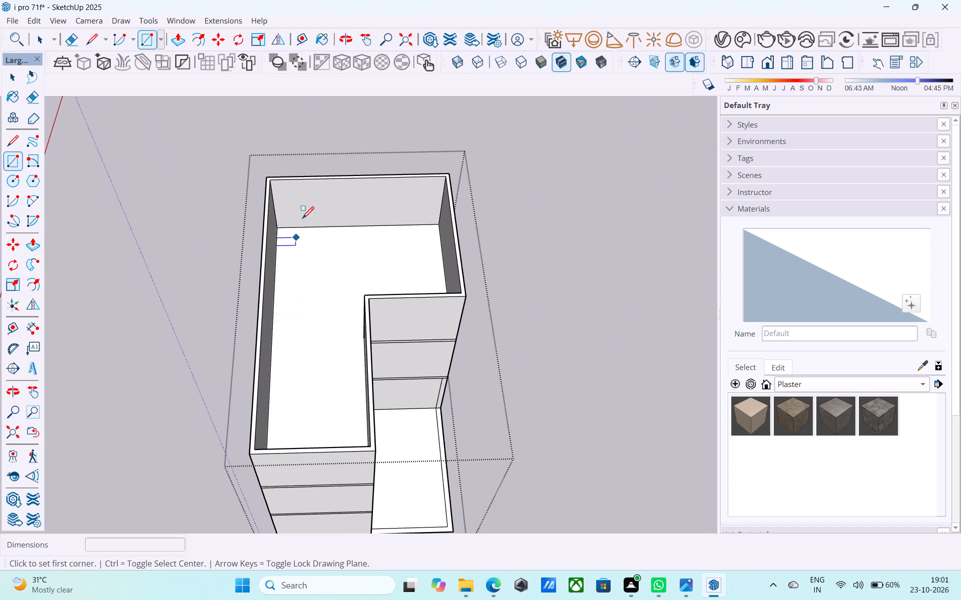
{"action": "left_click", "coordinate": [271, 181]}
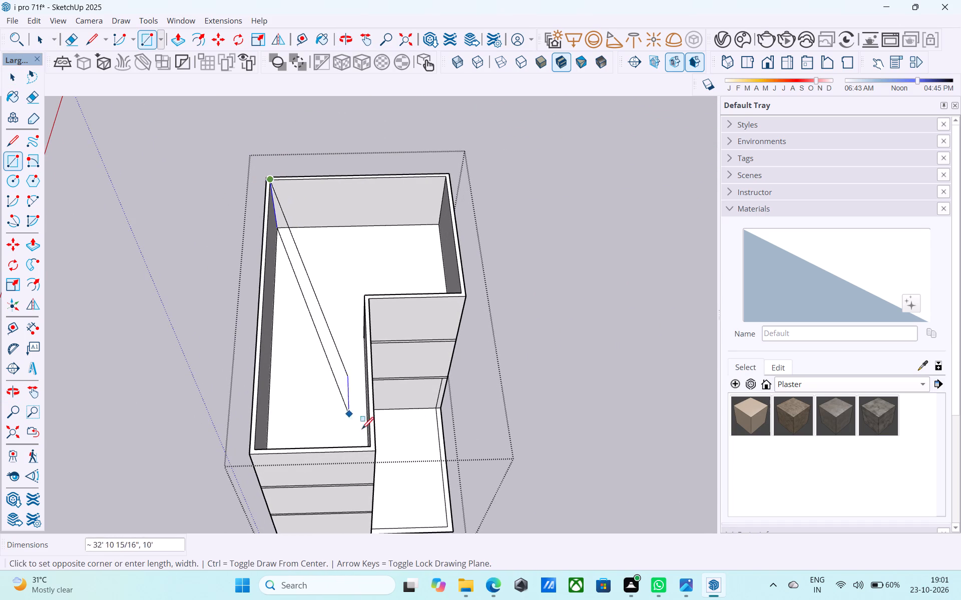
{"action": "left_click", "coordinate": [373, 445]}
Reverse the new roof face over the long wing.
{"action": "key", "text": "space"}
{"action": "left_click", "coordinate": [347, 389]}
{"action": "right_click", "coordinate": [347, 389]}
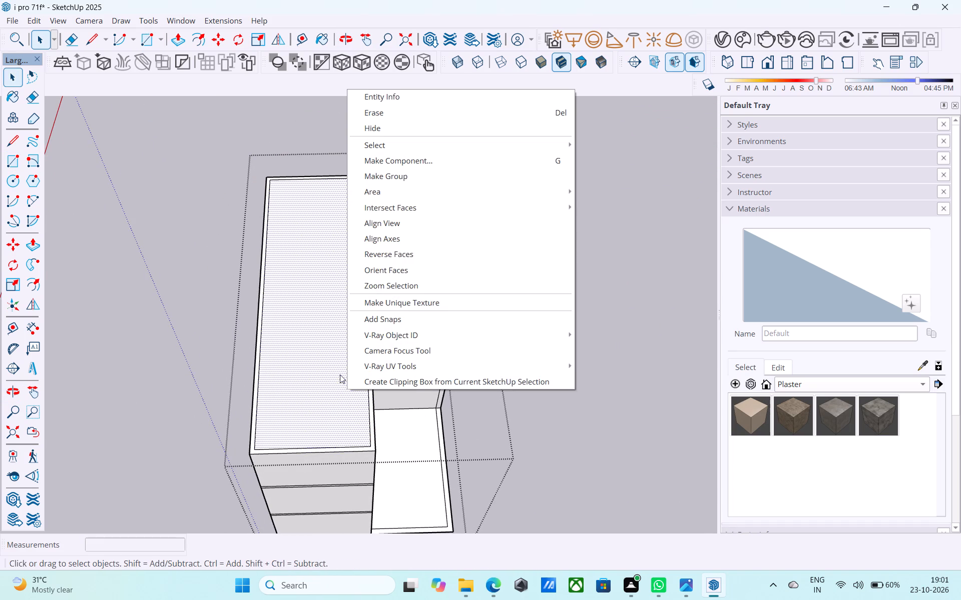
{"action": "left_click", "coordinate": [395, 253]}
Draw a 6" vertical line up from the roof rectangle's corner at the full-width end wall.
{"action": "middle_click_drag", "start_coordinate": [306, 219], "coordinate": [303, 216]}
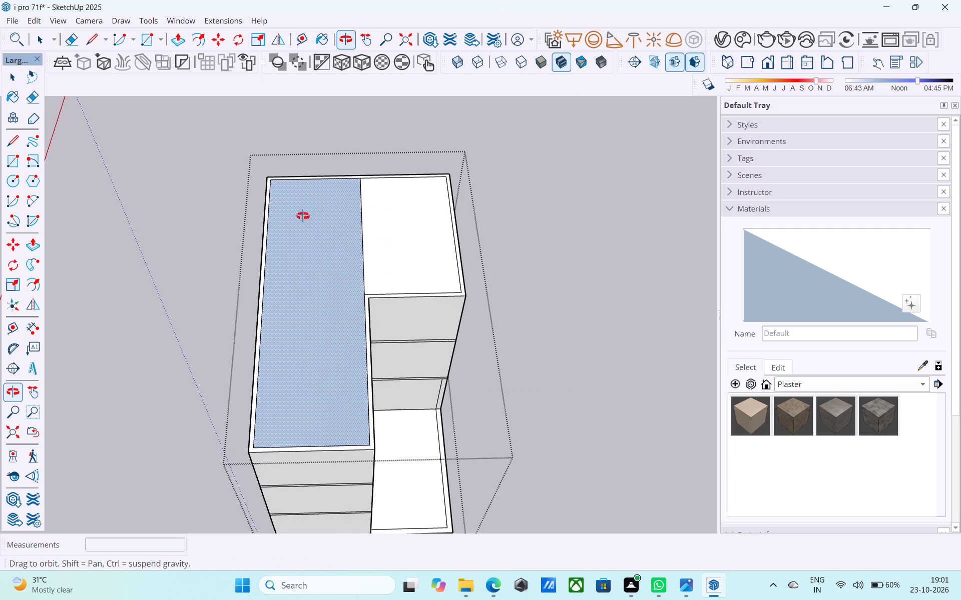
{"action": "middle_click_drag", "start_coordinate": [303, 216], "coordinate": [280, 201]}
{"action": "key", "text": "l"}
{"action": "scroll", "coordinate": [280, 179], "scroll_direction": "up", "scroll_amount": 7}
{"action": "left_click", "coordinate": [281, 176]}
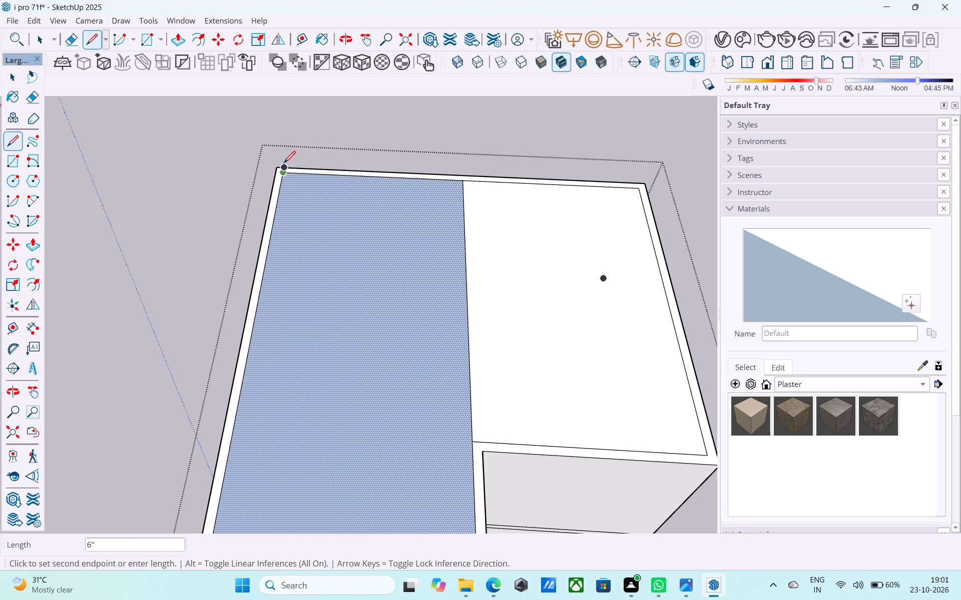
{"action": "middle_click_drag", "start_coordinate": [298, 185], "coordinate": [267, 119]}
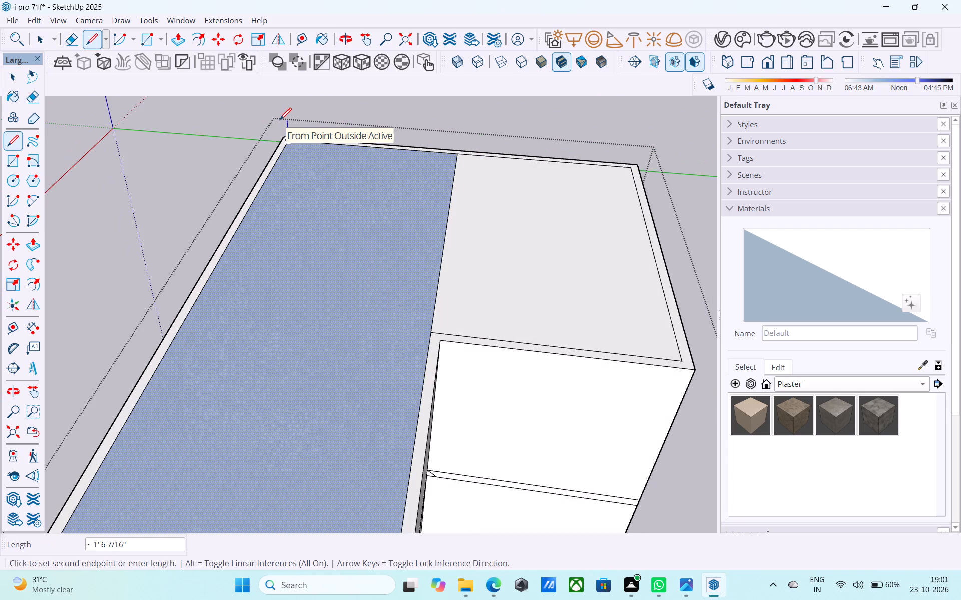
{"action": "type", "text": "6\""}
{"action": "key", "text": "Return"}
{"action": "key", "text": "space"}
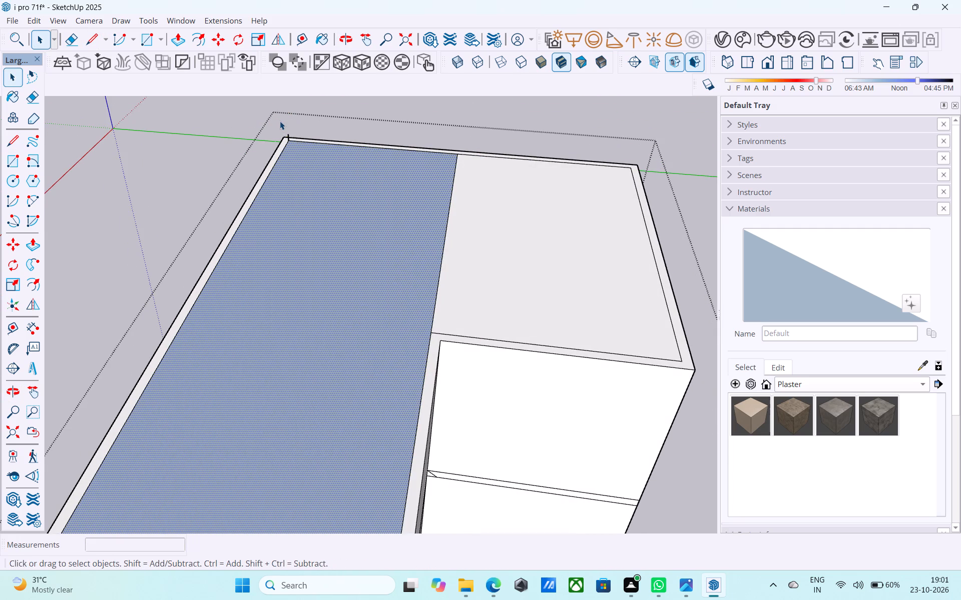
Draw a 6" vertical line up from the roof rectangle's diagonally opposite corner, at the end of the long wing beside the notch.
{"action": "scroll", "coordinate": [278, 121], "scroll_direction": "down", "scroll_amount": 6}
{"action": "scroll", "coordinate": [320, 405], "scroll_direction": "down", "scroll_amount": 1}
{"action": "middle_click_drag", "start_coordinate": [318, 407], "coordinate": [336, 378]}
{"action": "scroll", "coordinate": [333, 376], "scroll_direction": "down", "scroll_amount": 4}
{"action": "middle_click_drag", "start_coordinate": [334, 392], "coordinate": [324, 425]}
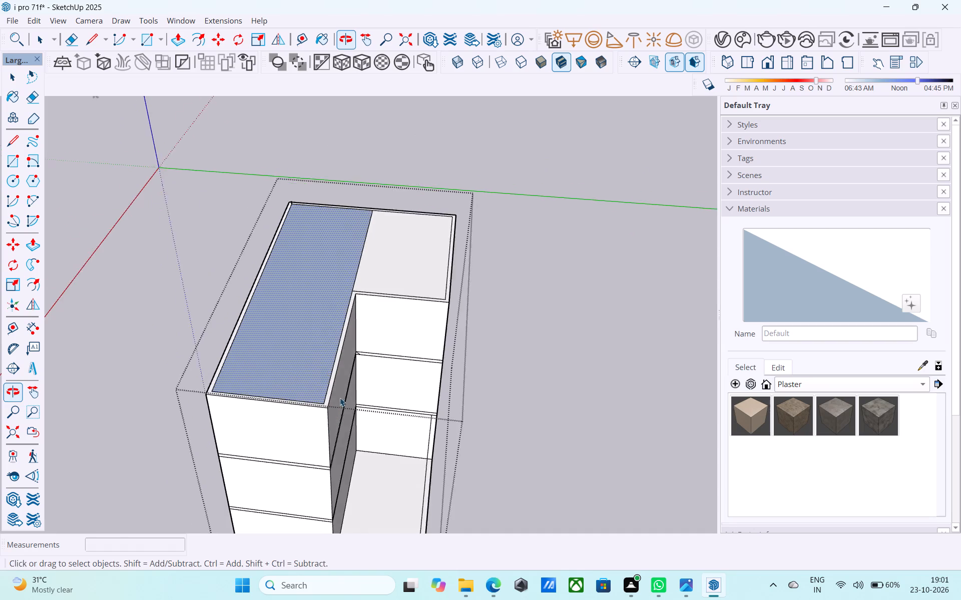
{"action": "scroll", "coordinate": [340, 396], "scroll_direction": "up", "scroll_amount": 7}
{"action": "scroll", "coordinate": [346, 406], "scroll_direction": "down", "scroll_amount": 4}
{"action": "key", "text": "l"}
{"action": "scroll", "coordinate": [337, 418], "scroll_direction": "up", "scroll_amount": 7}
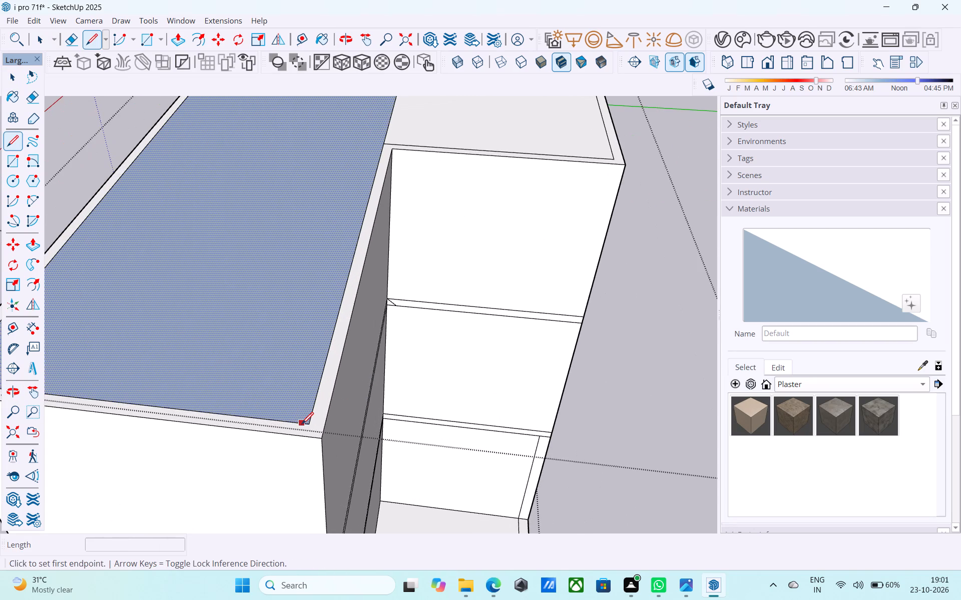
{"action": "left_click", "coordinate": [310, 424]}
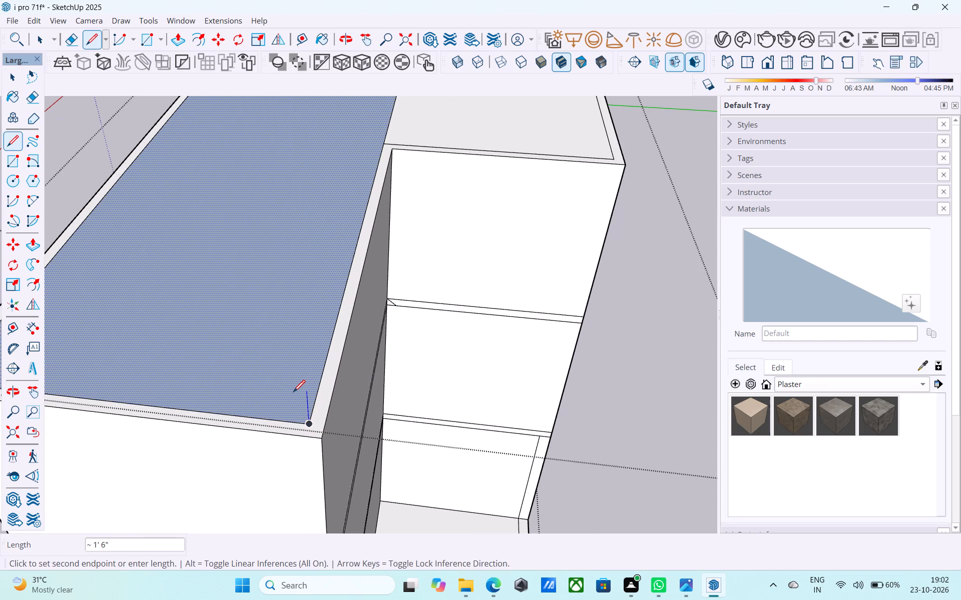
{"action": "key", "text": "6"}
{"action": "key", "text": "shift+quotedbl"}
{"action": "key", "text": "Return"}
{"action": "key", "text": "space"}
Draw a 39' by 12' 3" rectangle between the tops of the two 6" vertical lines, above the long wing's roof face.
{"action": "scroll", "coordinate": [334, 380], "scroll_direction": "down", "scroll_amount": 8}
{"action": "middle_click_drag", "start_coordinate": [325, 383], "coordinate": [375, 391]}
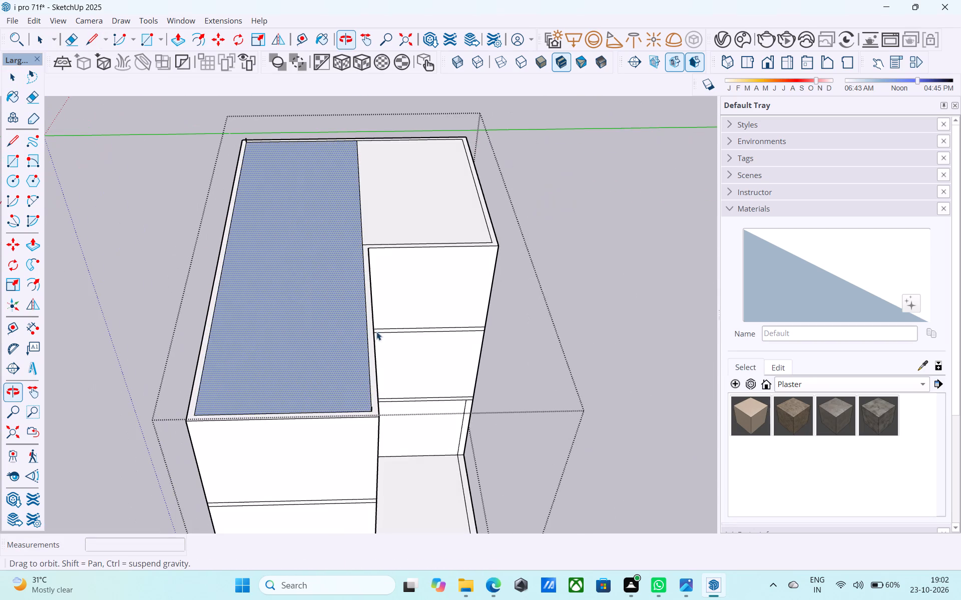
{"action": "key", "text": "r"}
{"action": "scroll", "coordinate": [248, 146], "scroll_direction": "up", "scroll_amount": 10}
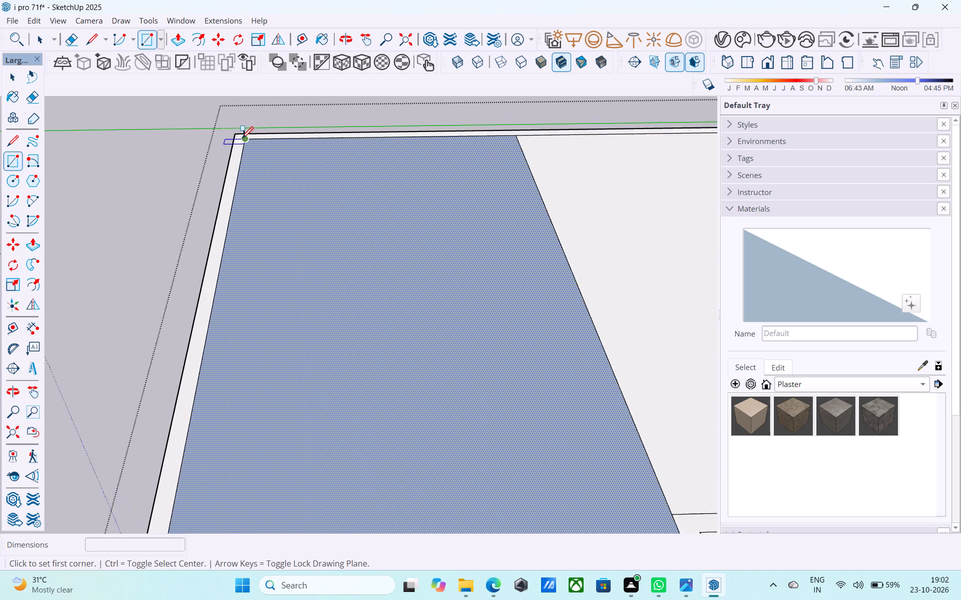
{"action": "left_click", "coordinate": [243, 125]}
{"action": "scroll", "coordinate": [242, 121], "scroll_direction": "down", "scroll_amount": 3}
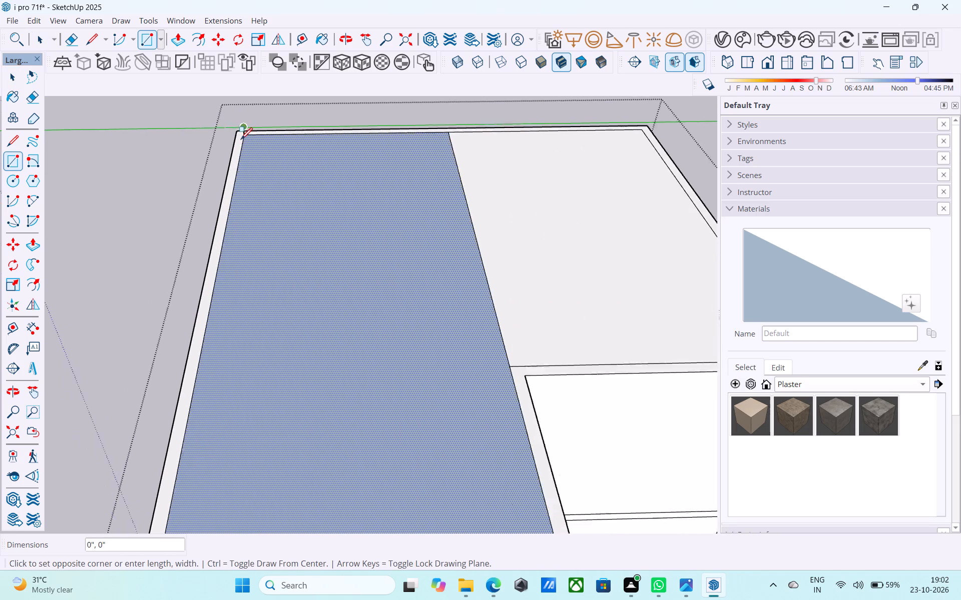
{"action": "scroll", "coordinate": [241, 140], "scroll_direction": "down", "scroll_amount": 12}
{"action": "scroll", "coordinate": [339, 344], "scroll_direction": "up", "scroll_amount": 12}
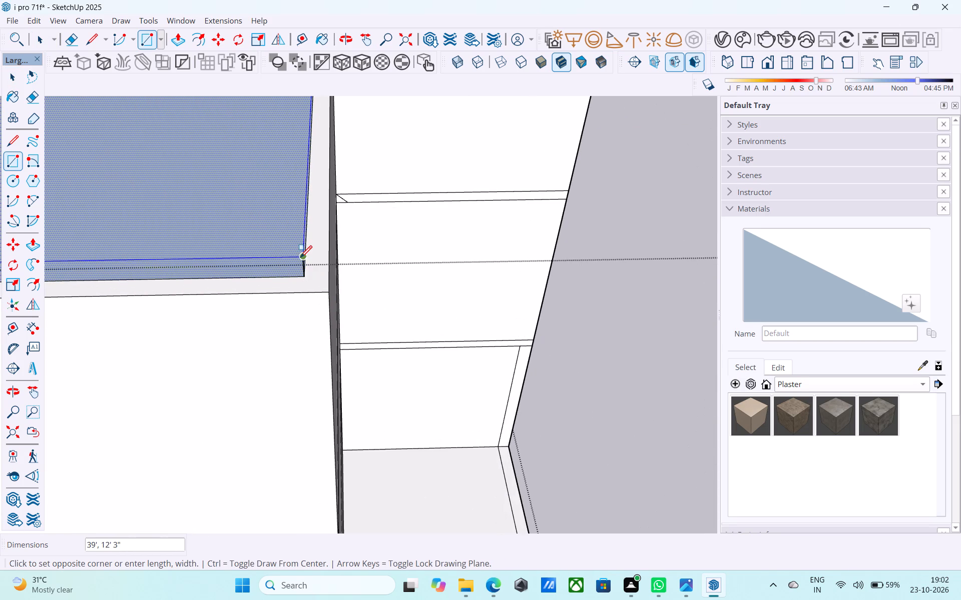
{"action": "left_click", "coordinate": [300, 258]}
Draw a 6" vertical line joining the roof face and raised rectangle at the long wing's outer corner, on the narrow end away from the notch.
{"action": "scroll", "coordinate": [386, 267], "scroll_direction": "down", "scroll_amount": 12}
{"action": "middle_click_drag", "start_coordinate": [350, 273], "coordinate": [534, 242]}
{"action": "scroll", "coordinate": [441, 257], "scroll_direction": "up", "scroll_amount": 5}
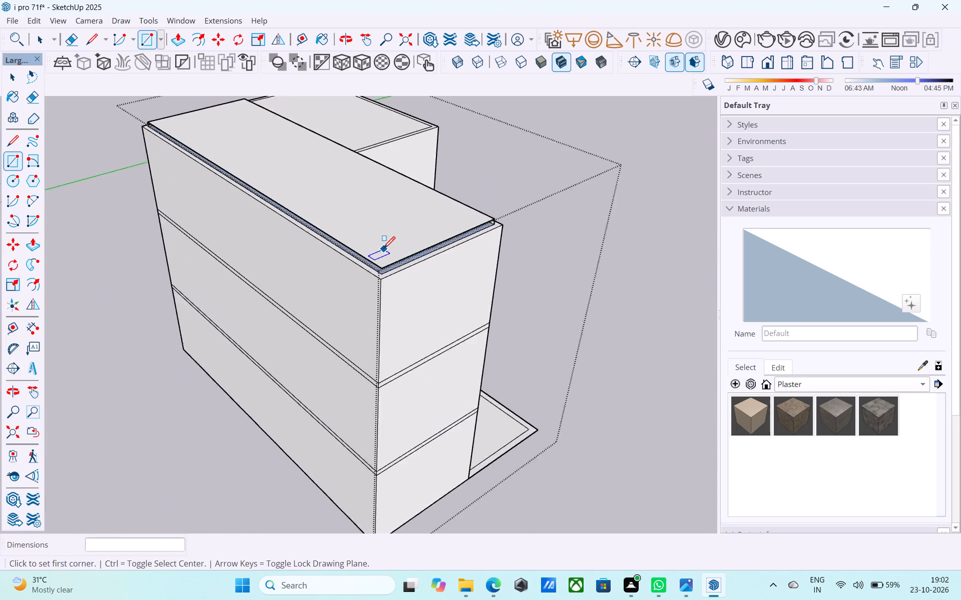
{"action": "scroll", "coordinate": [383, 249], "scroll_direction": "up", "scroll_amount": 9}
{"action": "key", "text": "l"}
{"action": "scroll", "coordinate": [401, 288], "scroll_direction": "up", "scroll_amount": 8}
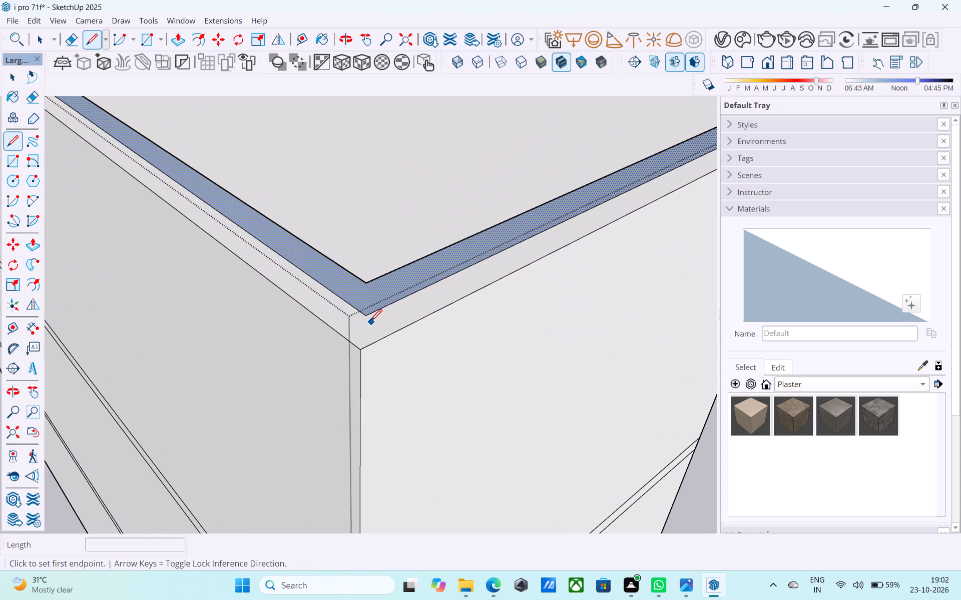
{"action": "left_click", "coordinate": [366, 313]}
{"action": "left_click", "coordinate": [363, 279]}
Draw a 6" vertical line closing the slab's remaining corner, where the long wing meets the short wing at the full-width end wall.
{"action": "scroll", "coordinate": [391, 280], "scroll_direction": "down", "scroll_amount": 15}
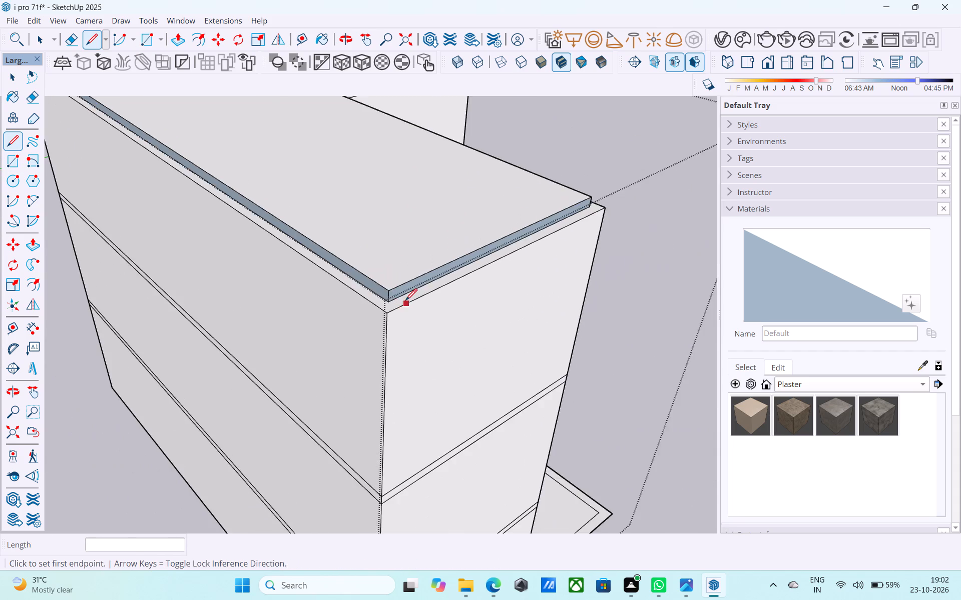
{"action": "scroll", "coordinate": [405, 301], "scroll_direction": "down", "scroll_amount": 4}
{"action": "middle_click_drag", "start_coordinate": [421, 298], "coordinate": [226, 277]}
{"action": "middle_click_drag", "start_coordinate": [444, 264], "coordinate": [178, 261]}
{"action": "middle_click_drag", "start_coordinate": [417, 263], "coordinate": [164, 275]}
{"action": "middle_click_drag", "start_coordinate": [568, 262], "coordinate": [297, 276]}
{"action": "scroll", "coordinate": [492, 271], "scroll_direction": "up", "scroll_amount": 2}
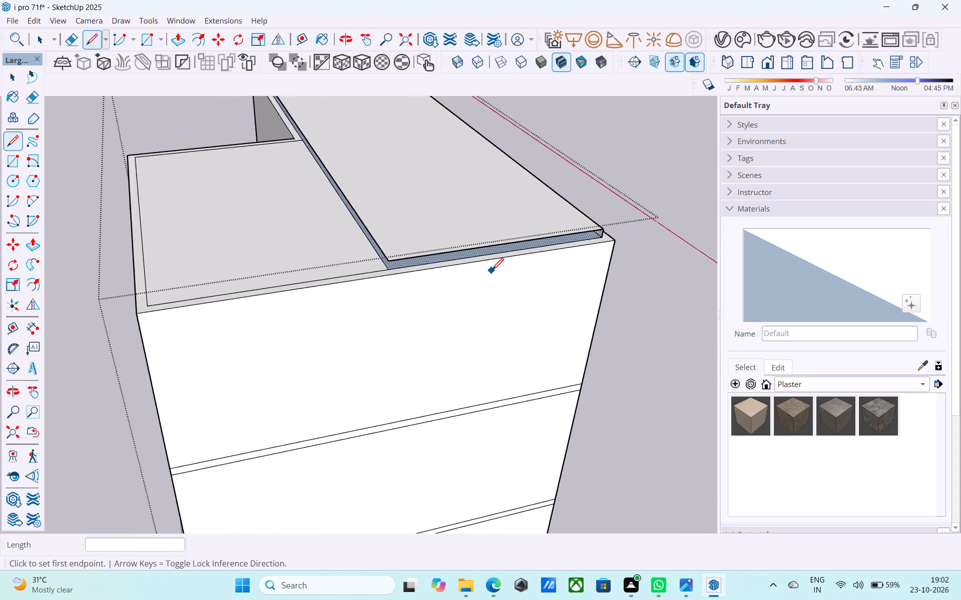
{"action": "scroll", "coordinate": [492, 271], "scroll_direction": "up", "scroll_amount": 14}
{"action": "left_click", "coordinate": [385, 255]}
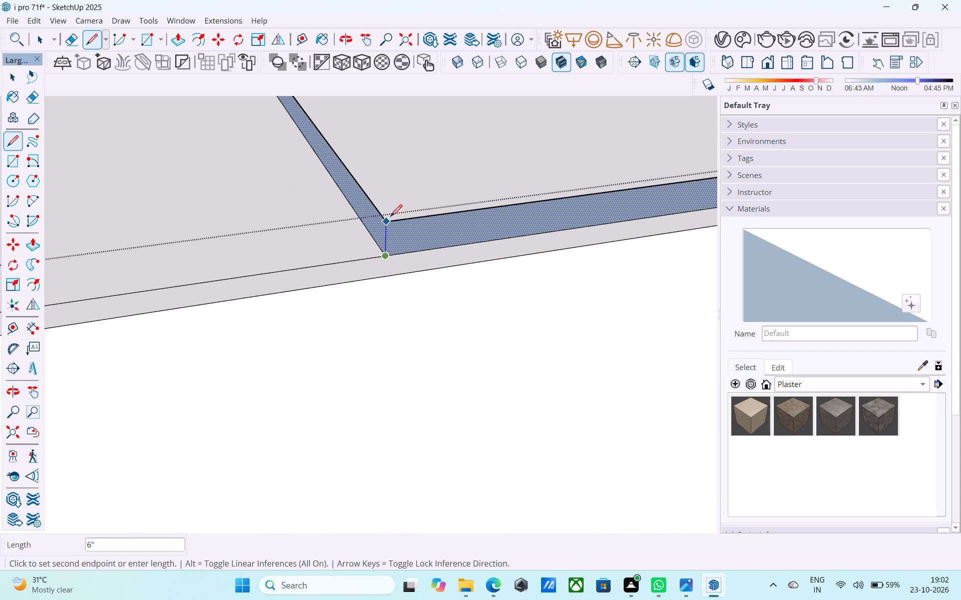
{"action": "left_click", "coordinate": [390, 217]}
Reverse the slab's edge faces on the full-width end and on the inner side beside the short wing.
{"action": "key", "text": "space"}
{"action": "scroll", "coordinate": [395, 222], "scroll_direction": "down", "scroll_amount": 5}
{"action": "scroll", "coordinate": [400, 236], "scroll_direction": "up", "scroll_amount": 6}
{"action": "left_click", "coordinate": [401, 235]}
{"action": "right_click", "coordinate": [401, 235]}
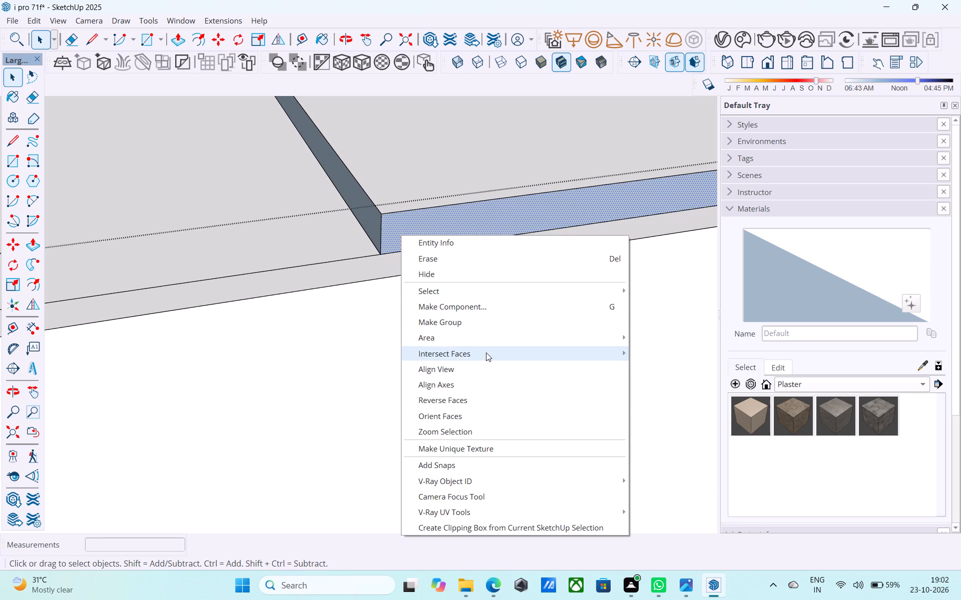
{"action": "left_click", "coordinate": [479, 398]}
{"action": "left_click", "coordinate": [372, 222]}
{"action": "right_click", "coordinate": [371, 222]}
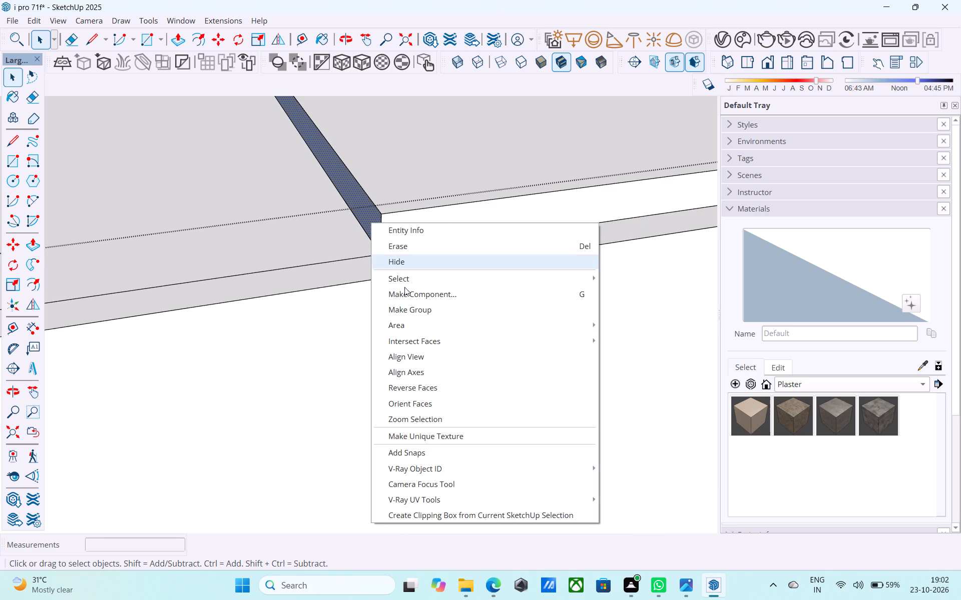
{"action": "left_click", "coordinate": [459, 386]}
{"action": "scroll", "coordinate": [457, 387], "scroll_direction": "down", "scroll_amount": 10}
{"action": "scroll", "coordinate": [449, 388], "scroll_direction": "up", "scroll_amount": 1}
{"action": "scroll", "coordinate": [448, 388], "scroll_direction": "down", "scroll_amount": 2}
{"action": "middle_click_drag", "start_coordinate": [432, 387], "coordinate": [395, 345]}
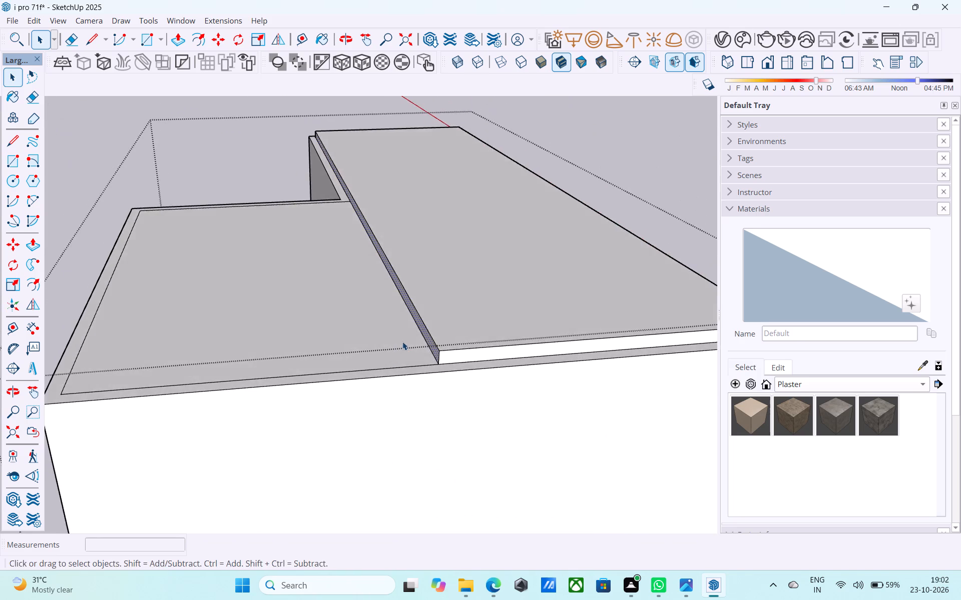
Reverse the slab's edge faces along the long outer side and at the long wing's narrow end.
{"action": "scroll", "coordinate": [402, 341], "scroll_direction": "down", "scroll_amount": 6}
{"action": "middle_click_drag", "start_coordinate": [475, 322], "coordinate": [239, 282]}
{"action": "scroll", "coordinate": [293, 302], "scroll_direction": "up", "scroll_amount": 9}
{"action": "left_click", "coordinate": [296, 305]}
{"action": "right_click", "coordinate": [296, 305]}
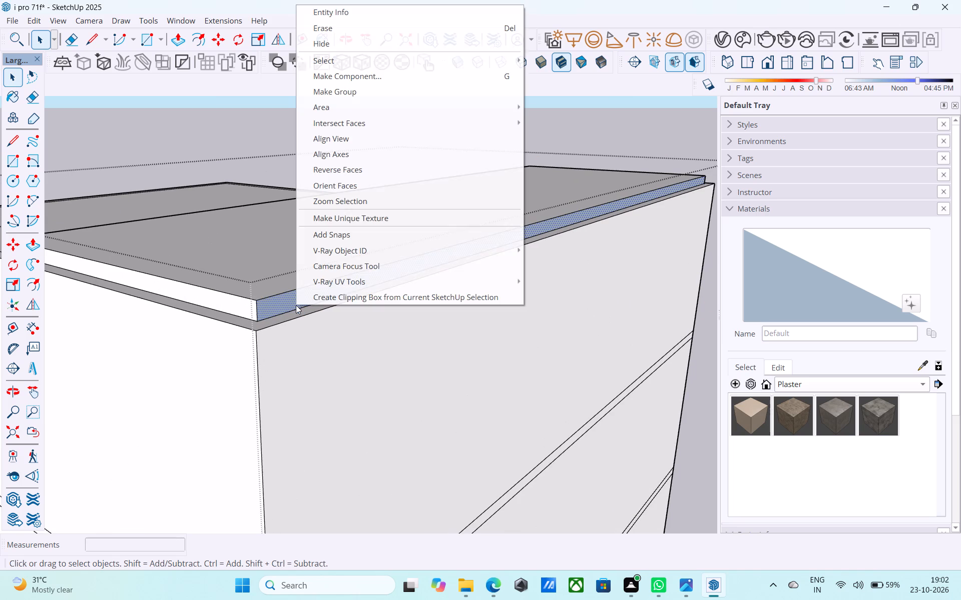
{"action": "left_click", "coordinate": [353, 170]}
{"action": "scroll", "coordinate": [353, 170], "scroll_direction": "up", "scroll_amount": 1}
{"action": "scroll", "coordinate": [394, 221], "scroll_direction": "down", "scroll_amount": 6}
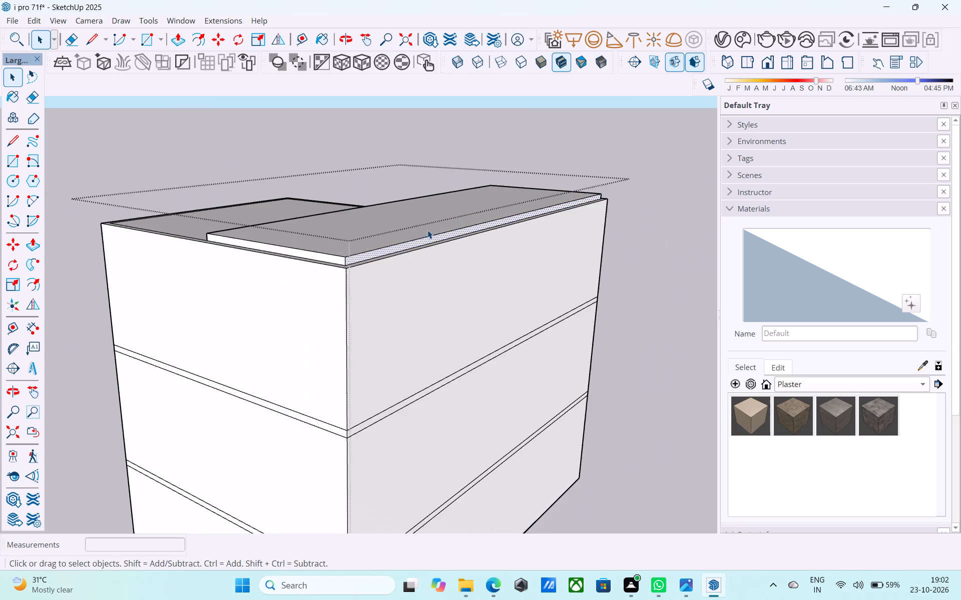
{"action": "scroll", "coordinate": [427, 230], "scroll_direction": "down", "scroll_amount": 1}
{"action": "middle_click_drag", "start_coordinate": [511, 236], "coordinate": [207, 222]}
{"action": "middle_click_drag", "start_coordinate": [524, 254], "coordinate": [275, 295]}
{"action": "scroll", "coordinate": [262, 286], "scroll_direction": "up", "scroll_amount": 10}
{"action": "left_click", "coordinate": [252, 271]}
{"action": "right_click", "coordinate": [252, 270]}
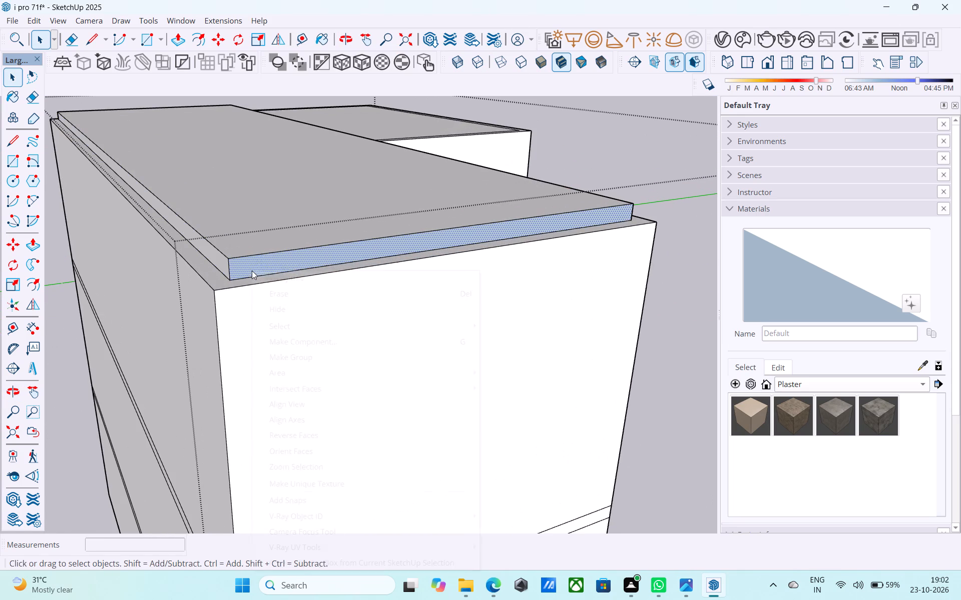
{"action": "left_click", "coordinate": [315, 431]}
Push/Pull the slab's edge face at the long wing's narrow end outward 6" to the outer wall face.
{"action": "scroll", "coordinate": [315, 431], "scroll_direction": "up", "scroll_amount": 1}
{"action": "scroll", "coordinate": [465, 372], "scroll_direction": "down", "scroll_amount": 5}
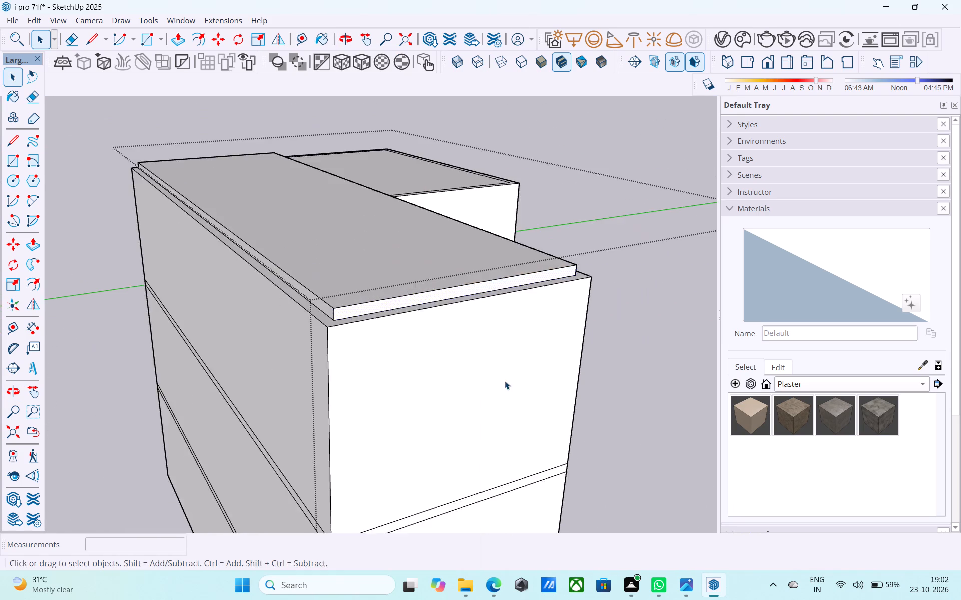
{"action": "middle_click_drag", "start_coordinate": [506, 380], "coordinate": [210, 383]}
{"action": "middle_click_drag", "start_coordinate": [373, 354], "coordinate": [330, 356]}
{"action": "scroll", "coordinate": [377, 326], "scroll_direction": "down", "scroll_amount": 11}
{"action": "middle_click_drag", "start_coordinate": [380, 357], "coordinate": [517, 333]}
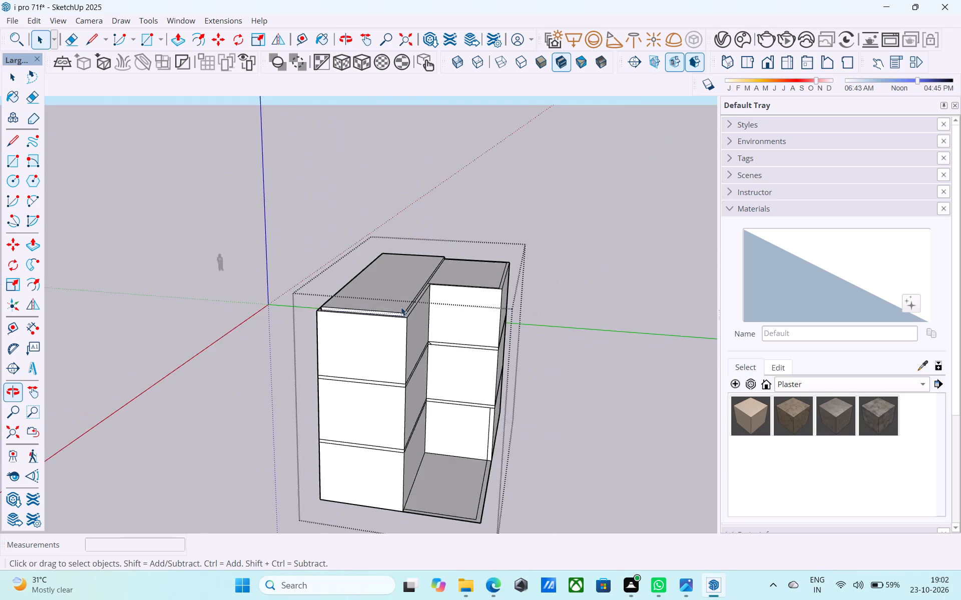
{"action": "scroll", "coordinate": [362, 302], "scroll_direction": "up", "scroll_amount": 10}
{"action": "scroll", "coordinate": [304, 294], "scroll_direction": "down", "scroll_amount": 7}
{"action": "middle_click_drag", "start_coordinate": [315, 340], "coordinate": [353, 341]}
{"action": "scroll", "coordinate": [355, 334], "scroll_direction": "up", "scroll_amount": 6}
{"action": "scroll", "coordinate": [292, 297], "scroll_direction": "down", "scroll_amount": 5}
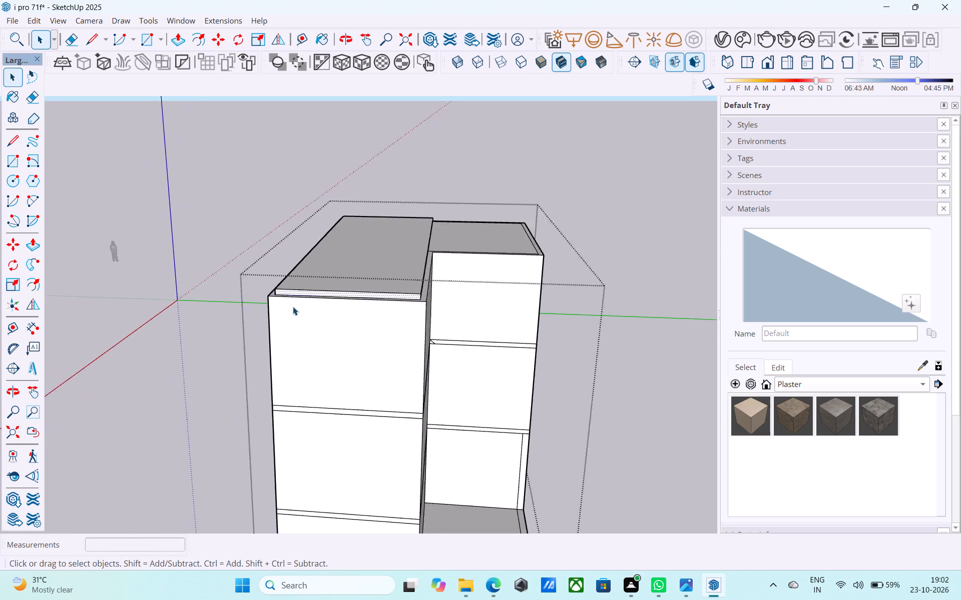
{"action": "middle_click_drag", "start_coordinate": [294, 311], "coordinate": [396, 333]}
{"action": "scroll", "coordinate": [395, 326], "scroll_direction": "up", "scroll_amount": 10}
{"action": "key", "text": "p"}
{"action": "left_click", "coordinate": [398, 313]}
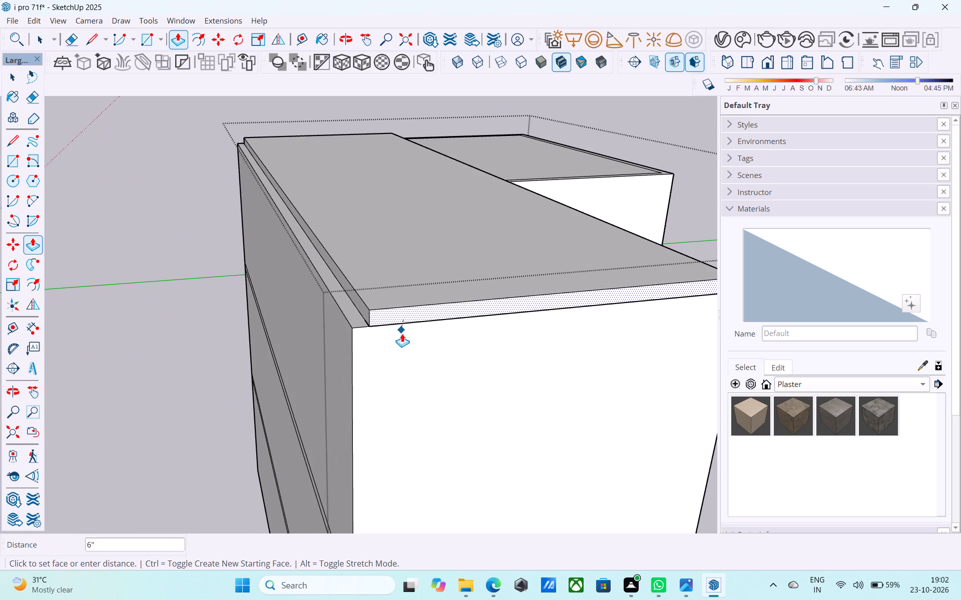
{"action": "left_click", "coordinate": [404, 343]}
{"action": "key", "text": "space"}
Push/Pull the slab's edge face along the long outer side outward, flush with the outer wall.
{"action": "scroll", "coordinate": [366, 309], "scroll_direction": "up", "scroll_amount": 4}
{"action": "left_click", "coordinate": [366, 309]}
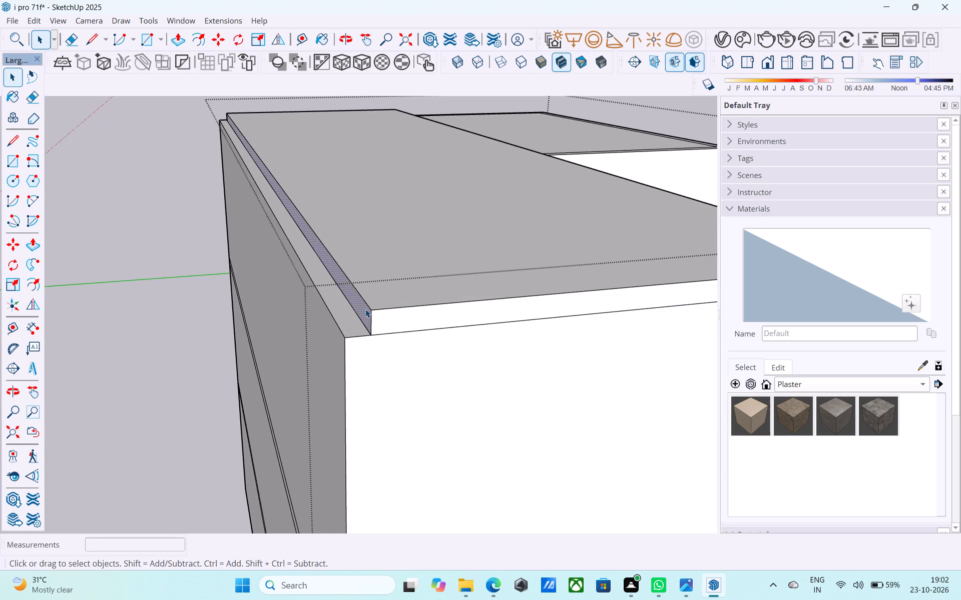
{"action": "key", "text": "p"}
{"action": "left_click", "coordinate": [365, 309]}
{"action": "left_click_drag", "start_coordinate": [328, 343], "coordinate": [329, 351]}
{"action": "scroll", "coordinate": [327, 347], "scroll_direction": "down", "scroll_amount": 12}
{"action": "key", "text": "space"}
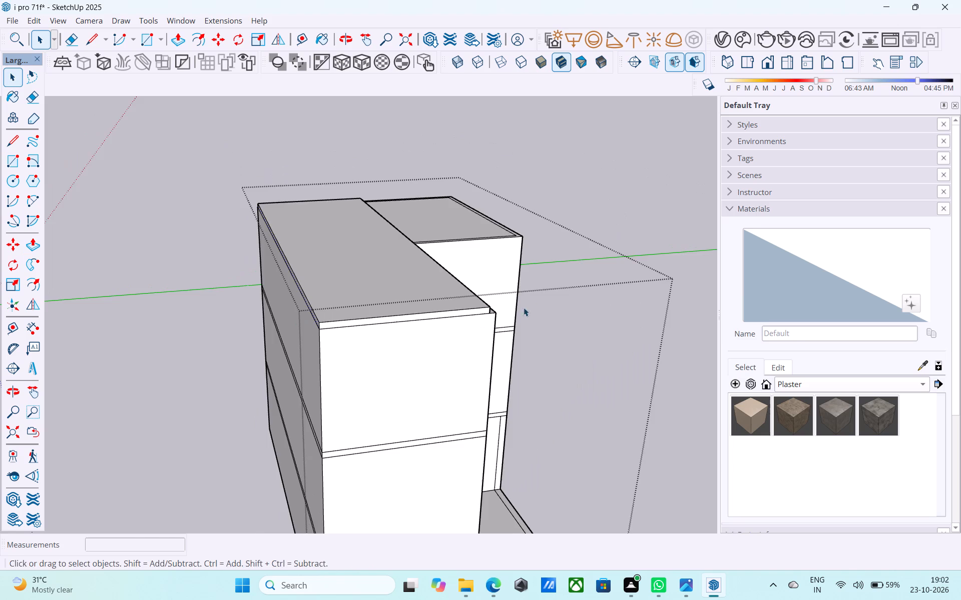
Push/Pull the slab's edge face at the full-width end outward 6", flush with the end wall.
{"action": "middle_click_drag", "start_coordinate": [530, 306], "coordinate": [215, 308]}
{"action": "middle_click_drag", "start_coordinate": [586, 277], "coordinate": [196, 292]}
{"action": "middle_click_drag", "start_coordinate": [450, 298], "coordinate": [292, 300]}
{"action": "scroll", "coordinate": [360, 285], "scroll_direction": "up", "scroll_amount": 10}
{"action": "scroll", "coordinate": [370, 259], "scroll_direction": "down", "scroll_amount": 7}
{"action": "middle_click_drag", "start_coordinate": [461, 270], "coordinate": [221, 264]}
{"action": "scroll", "coordinate": [260, 260], "scroll_direction": "up", "scroll_amount": 8}
{"action": "left_click", "coordinate": [331, 296]}
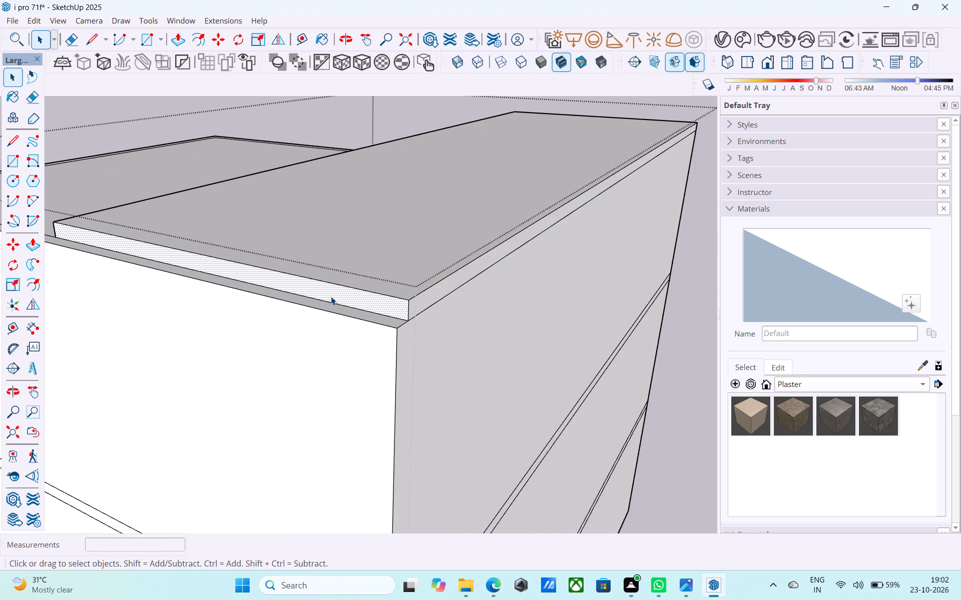
{"action": "key", "text": "p"}
{"action": "left_click", "coordinate": [331, 296]}
{"action": "left_click", "coordinate": [315, 337]}
Push/Pull the slab's inner edge face outward, flush with the long wing's wall facing the notch.
{"action": "scroll", "coordinate": [447, 315], "scroll_direction": "down", "scroll_amount": 11}
{"action": "middle_click_drag", "start_coordinate": [354, 300], "coordinate": [820, 303]}
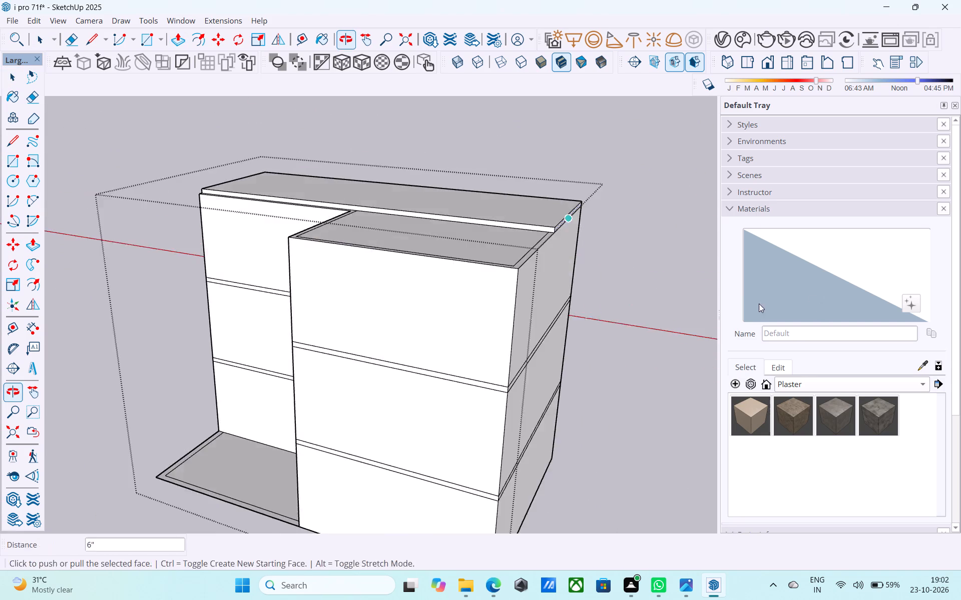
{"action": "middle_click_drag", "start_coordinate": [459, 305], "coordinate": [671, 304]}
{"action": "scroll", "coordinate": [306, 229], "scroll_direction": "down", "scroll_amount": 5}
{"action": "middle_click_drag", "start_coordinate": [479, 237], "coordinate": [466, 303]}
{"action": "scroll", "coordinate": [227, 239], "scroll_direction": "down", "scroll_amount": 5}
{"action": "scroll", "coordinate": [376, 245], "scroll_direction": "up", "scroll_amount": 6}
{"action": "middle_click", "coordinate": [376, 245]}
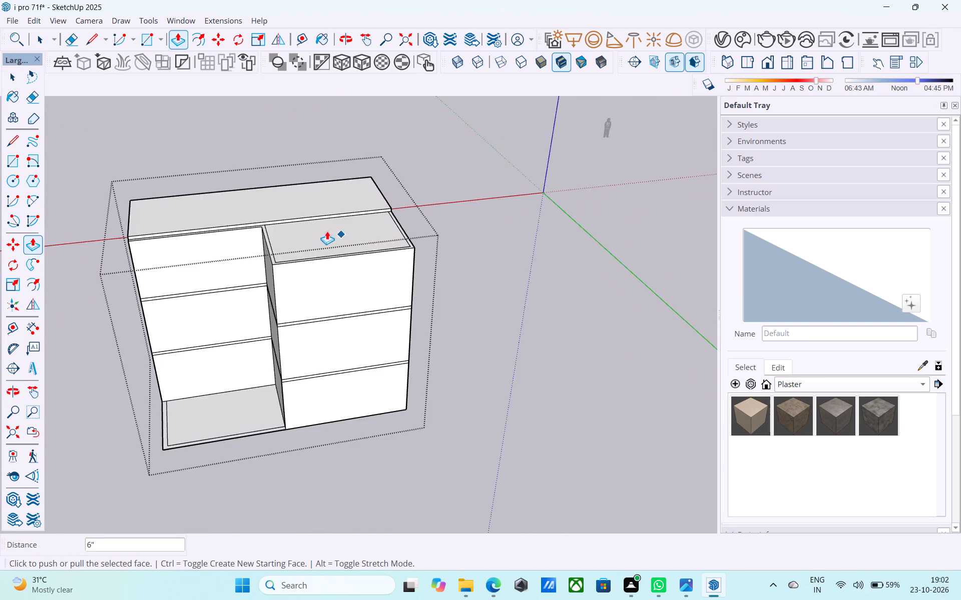
{"action": "scroll", "coordinate": [327, 231], "scroll_direction": "up", "scroll_amount": 7}
{"action": "scroll", "coordinate": [518, 205], "scroll_direction": "down", "scroll_amount": 5}
{"action": "scroll", "coordinate": [331, 232], "scroll_direction": "up", "scroll_amount": 6}
{"action": "scroll", "coordinate": [329, 230], "scroll_direction": "down", "scroll_amount": 5}
{"action": "key", "text": "l"}
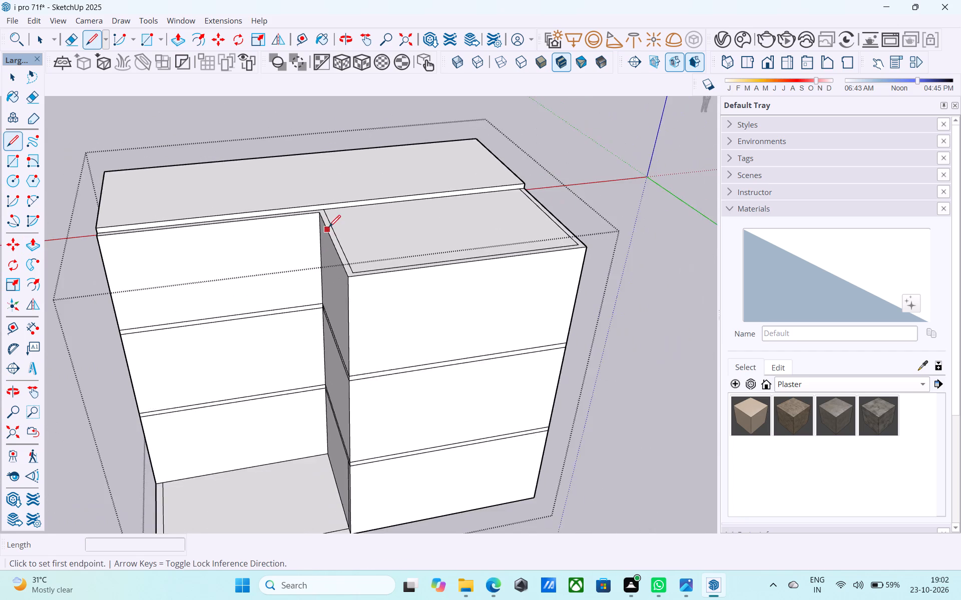
{"action": "scroll", "coordinate": [329, 227], "scroll_direction": "up", "scroll_amount": 9}
{"action": "scroll", "coordinate": [306, 190], "scroll_direction": "up", "scroll_amount": 5}
{"action": "key", "text": "space"}
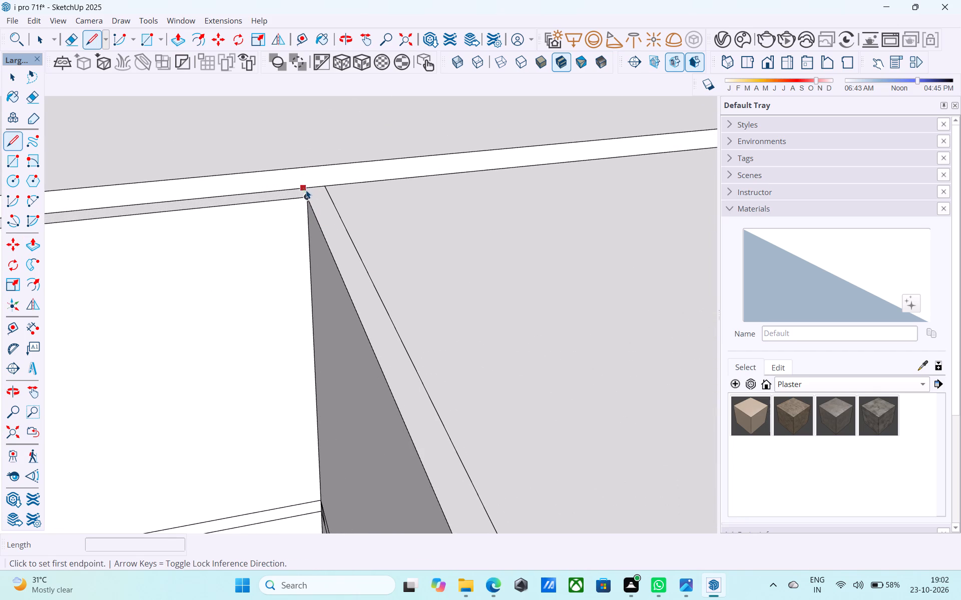
{"action": "left_click", "coordinate": [272, 173]}
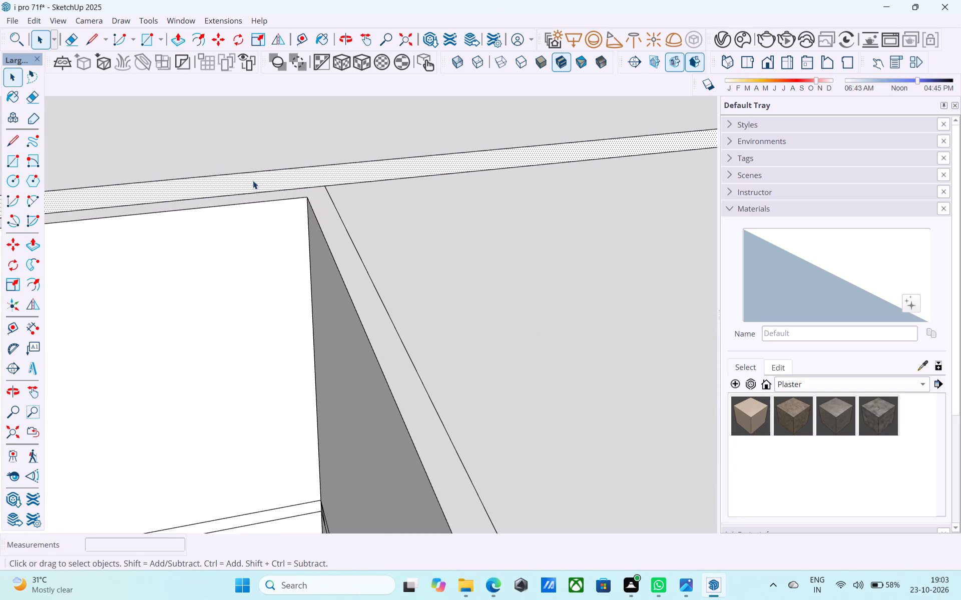
{"action": "key", "text": "p"}
{"action": "left_click", "coordinate": [253, 180]}
{"action": "left_click", "coordinate": [262, 210]}
{"action": "key", "text": "space"}
Draw a vertical line across the slab's inner edge face at the notch corner, separating the part beside the short wing.
{"action": "key", "text": "l"}
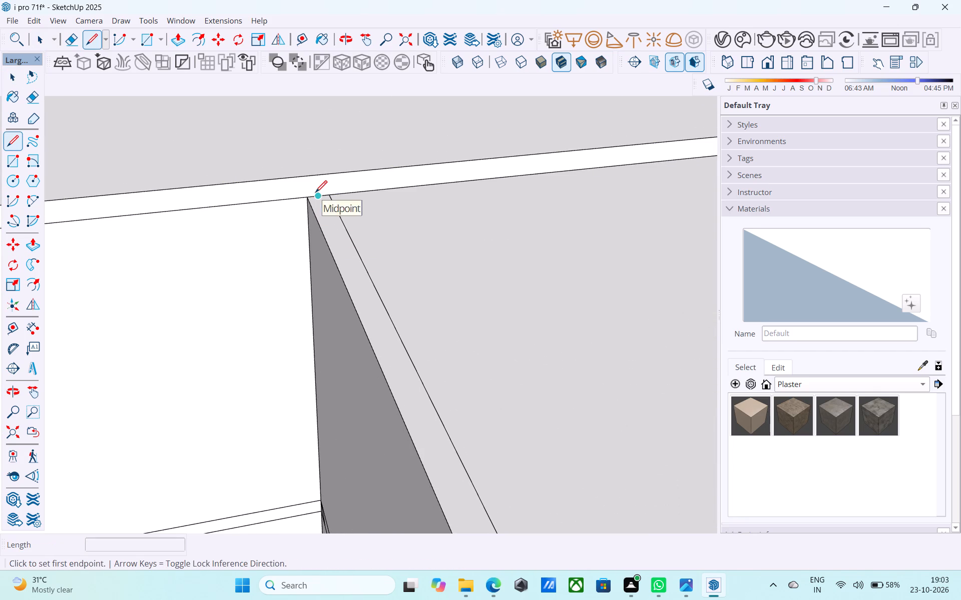
{"action": "left_click", "coordinate": [311, 193]}
{"action": "left_click", "coordinate": [305, 177]}
{"action": "key", "text": "space"}
Extend the slab over the short wing by pulling its edge face 11' 3", plus the remaining strip to the outer wall face.
{"action": "scroll", "coordinate": [304, 175], "scroll_direction": "down", "scroll_amount": 6}
{"action": "left_click", "coordinate": [354, 178]}
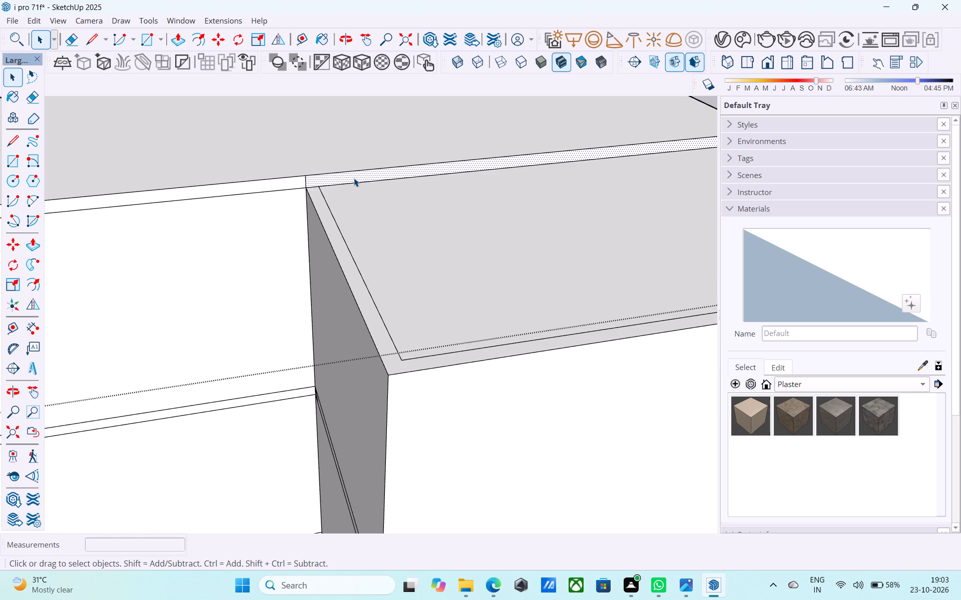
{"action": "key", "text": "p"}
{"action": "left_click", "coordinate": [354, 178]}
{"action": "scroll", "coordinate": [371, 210], "scroll_direction": "down", "scroll_amount": 11}
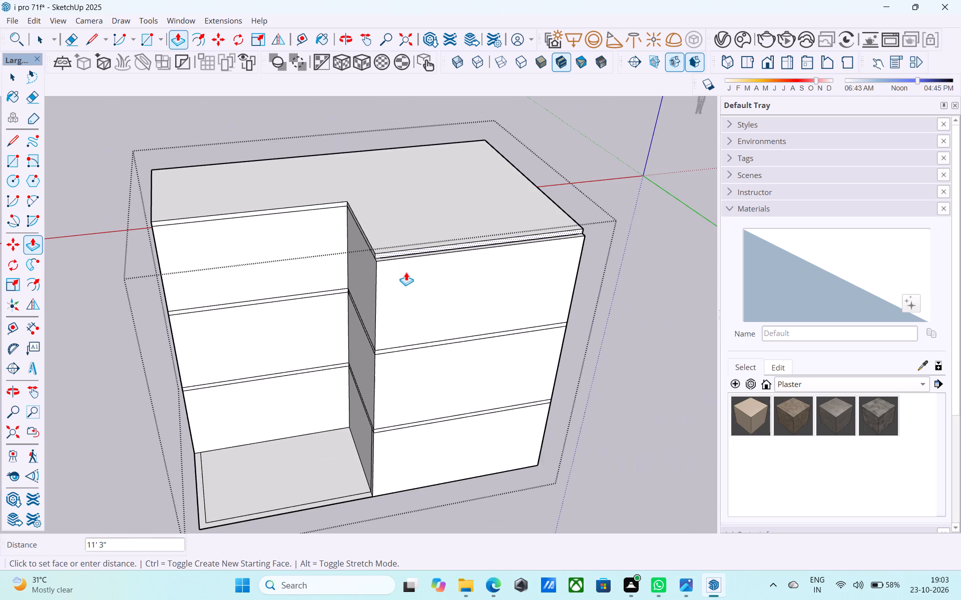
{"action": "left_click", "coordinate": [406, 272]}
{"action": "scroll", "coordinate": [394, 244], "scroll_direction": "up", "scroll_amount": 11}
{"action": "left_click", "coordinate": [397, 261]}
{"action": "left_click", "coordinate": [407, 287]}
{"action": "scroll", "coordinate": [393, 223], "scroll_direction": "down", "scroll_amount": 10}
{"action": "scroll", "coordinate": [387, 242], "scroll_direction": "up", "scroll_amount": 1}
{"action": "scroll", "coordinate": [387, 242], "scroll_direction": "down", "scroll_amount": 2}
{"action": "middle_click_drag", "start_coordinate": [433, 252], "coordinate": [503, 242]}
{"action": "scroll", "coordinate": [471, 243], "scroll_direction": "down", "scroll_amount": 4}
{"action": "key", "text": "space"}
Examine the three-storey building with its roof slab from all around and from beneath the base.
{"action": "middle_click_drag", "start_coordinate": [417, 255], "coordinate": [546, 210]}
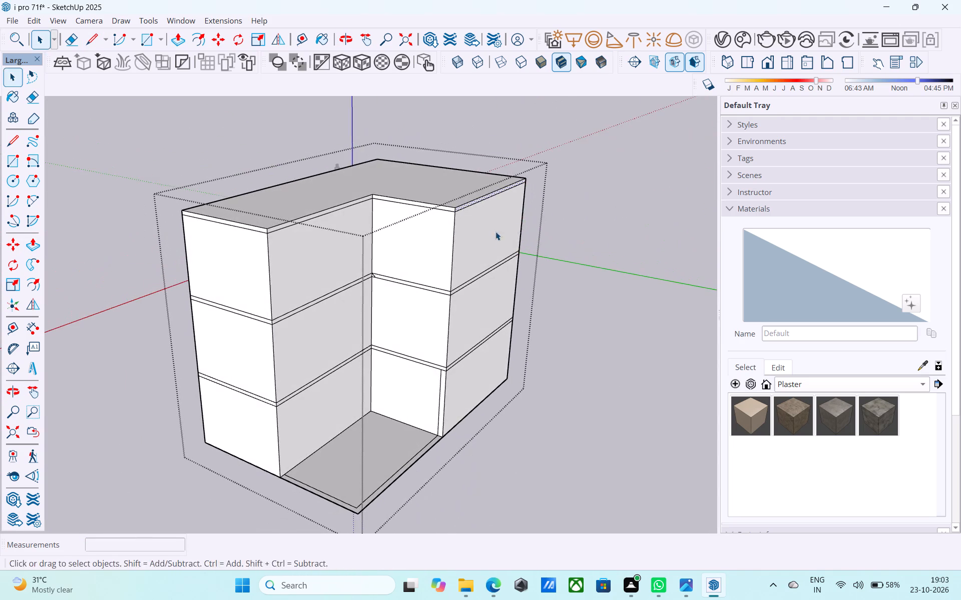
{"action": "middle_click_drag", "start_coordinate": [452, 248], "coordinate": [517, 237]}
{"action": "scroll", "coordinate": [498, 229], "scroll_direction": "down", "scroll_amount": 6}
{"action": "middle_click_drag", "start_coordinate": [469, 223], "coordinate": [462, 280]}
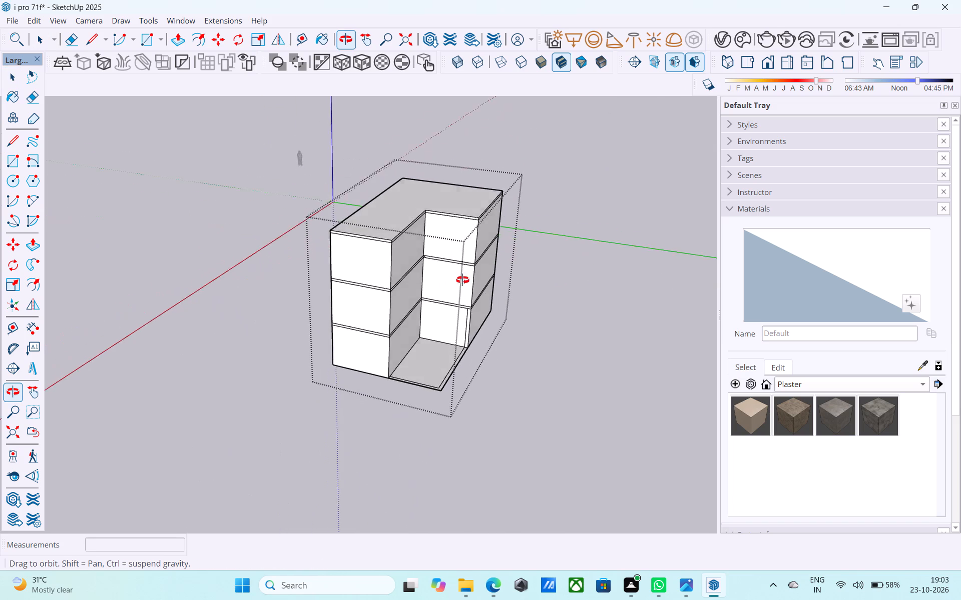
{"action": "middle_click_drag", "start_coordinate": [462, 280], "coordinate": [478, 335]}
{"action": "middle_click_drag", "start_coordinate": [477, 337], "coordinate": [447, 267]}
{"action": "scroll", "coordinate": [431, 226], "scroll_direction": "up", "scroll_amount": 6}
{"action": "scroll", "coordinate": [437, 233], "scroll_direction": "down", "scroll_amount": 5}
{"action": "middle_click_drag", "start_coordinate": [450, 313], "coordinate": [465, 190]}
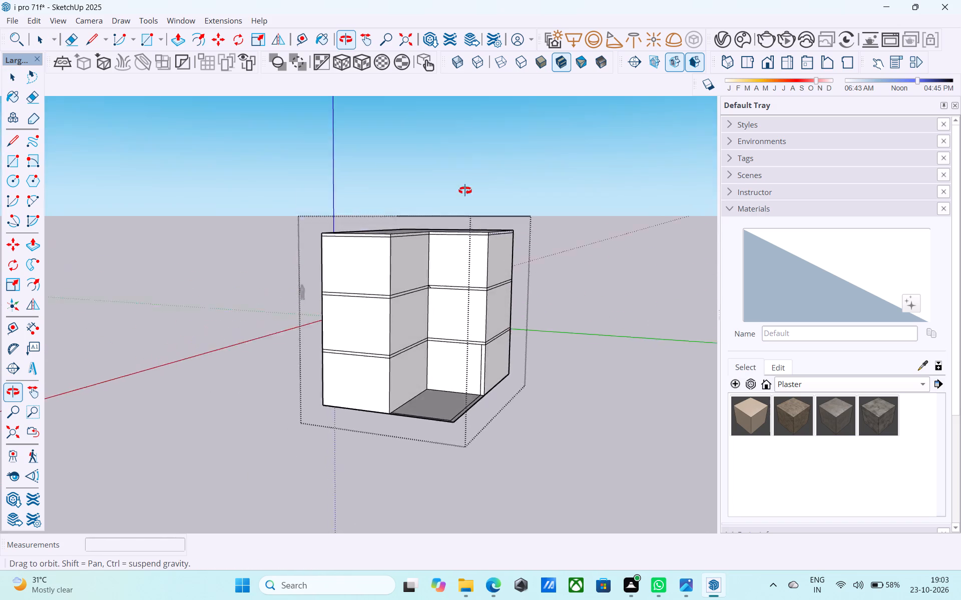
{"action": "middle_click_drag", "start_coordinate": [465, 190], "coordinate": [472, 168]}
{"action": "middle_click_drag", "start_coordinate": [458, 338], "coordinate": [514, 174]}
{"action": "middle_click_drag", "start_coordinate": [505, 287], "coordinate": [462, 254]}
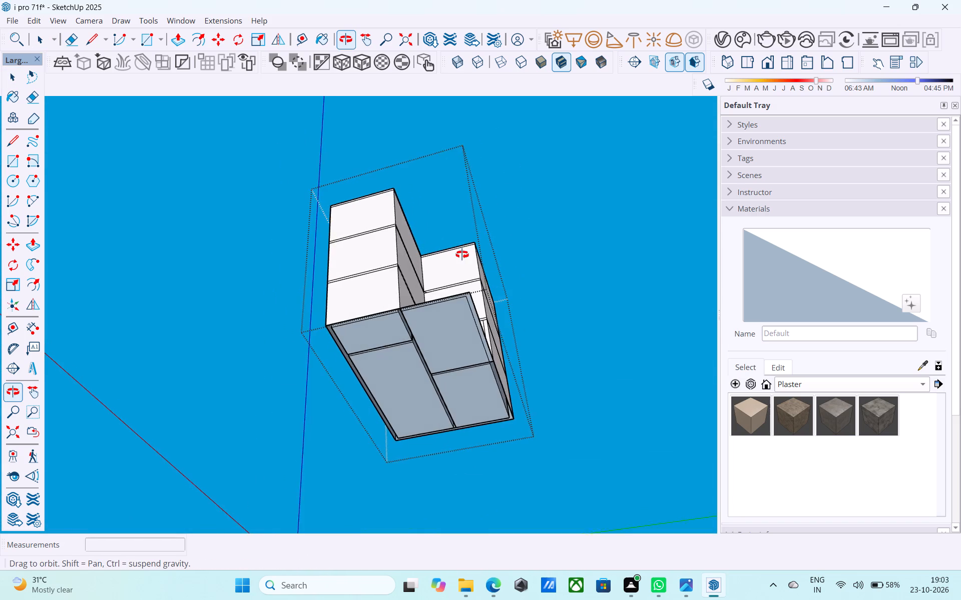
{"action": "middle_click_drag", "start_coordinate": [462, 254], "coordinate": [372, 290]}
{"action": "scroll", "coordinate": [313, 335], "scroll_direction": "up", "scroll_amount": 10}
{"action": "scroll", "coordinate": [310, 382], "scroll_direction": "down", "scroll_amount": 6}
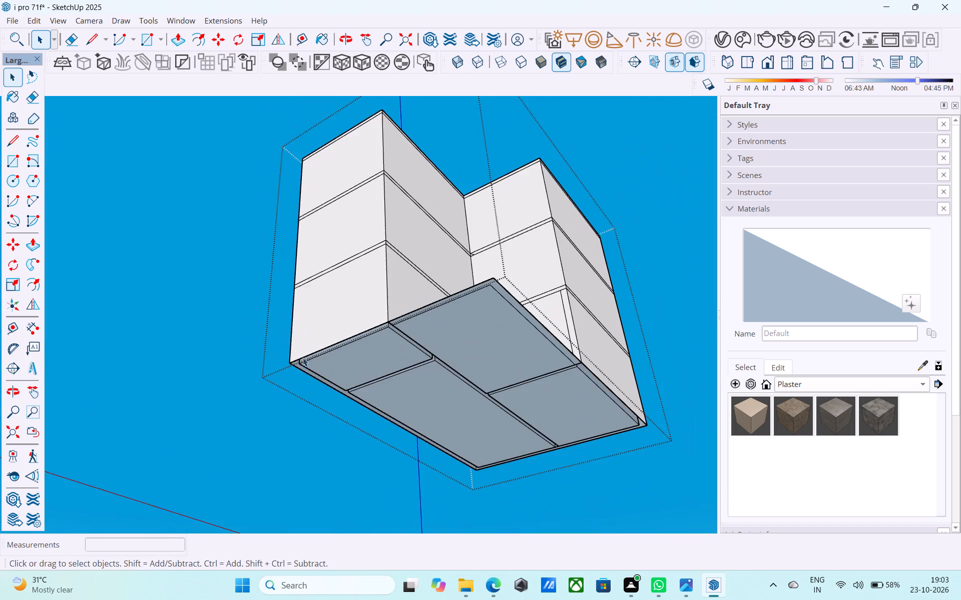
{"action": "scroll", "coordinate": [303, 357], "scroll_direction": "down", "scroll_amount": 5}
{"action": "middle_click_drag", "start_coordinate": [317, 371], "coordinate": [323, 397]}
Draw a 6" vertical line down from the base's underside corner at the open notch.
{"action": "key", "text": "l"}
{"action": "scroll", "coordinate": [380, 381], "scroll_direction": "up", "scroll_amount": 7}
{"action": "middle_click_drag", "start_coordinate": [430, 345], "coordinate": [335, 428]}
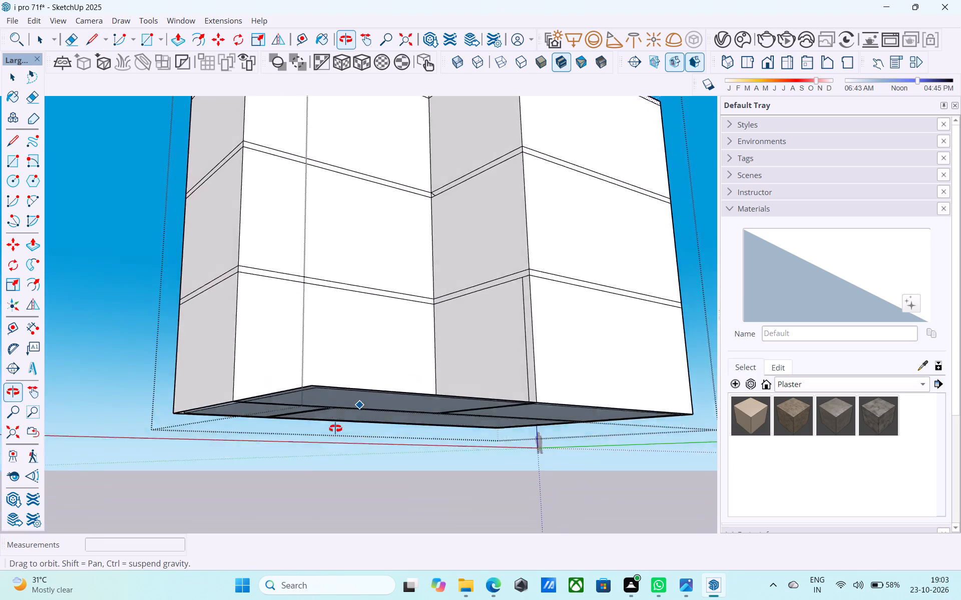
{"action": "middle_click_drag", "start_coordinate": [335, 428], "coordinate": [336, 402]}
{"action": "scroll", "coordinate": [326, 368], "scroll_direction": "up", "scroll_amount": 8}
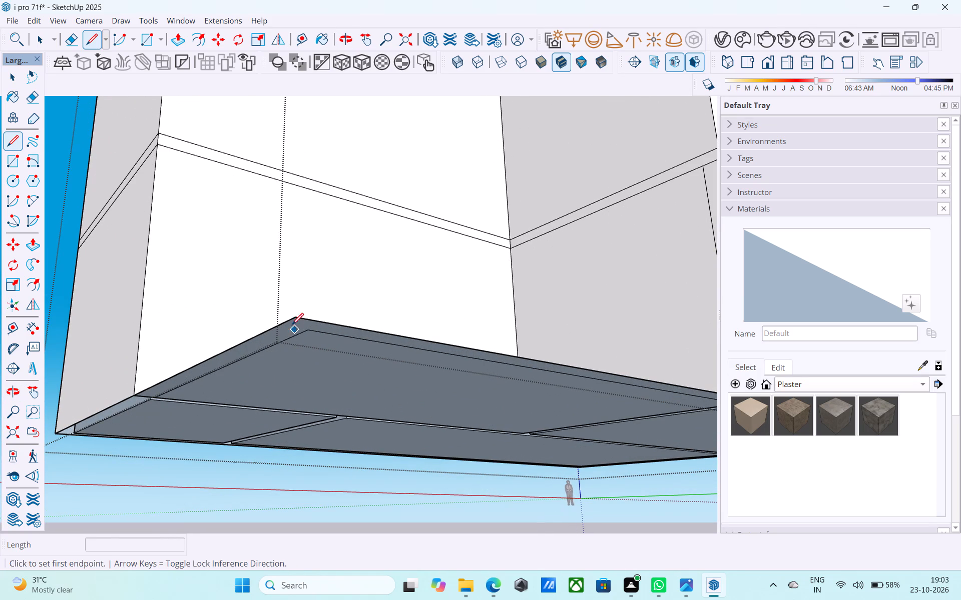
{"action": "left_click", "coordinate": [290, 315]}
{"action": "middle_click_drag", "start_coordinate": [306, 367], "coordinate": [292, 402]}
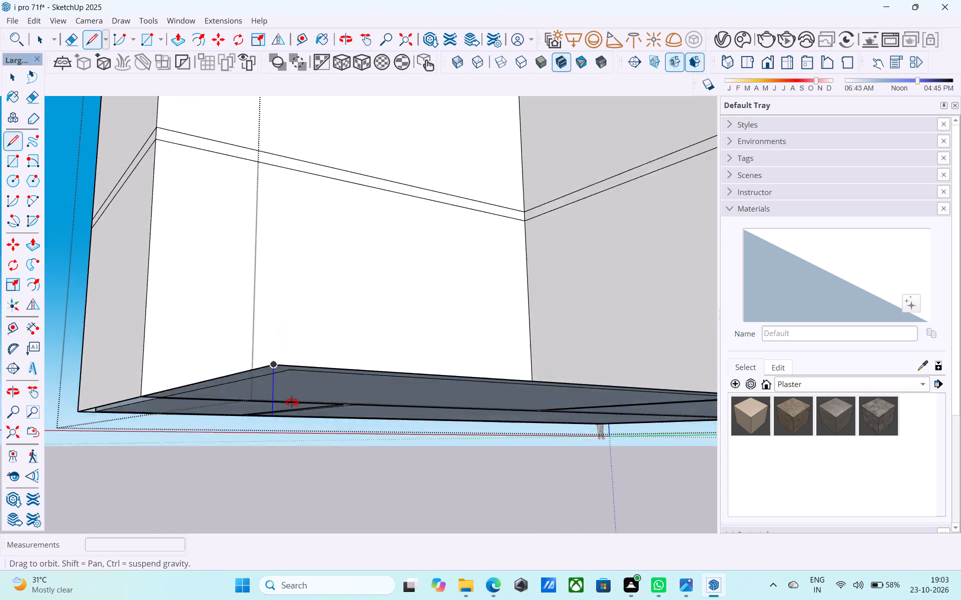
{"action": "middle_click_drag", "start_coordinate": [292, 402], "coordinate": [377, 326]}
{"action": "scroll", "coordinate": [380, 325], "scroll_direction": "down", "scroll_amount": 6}
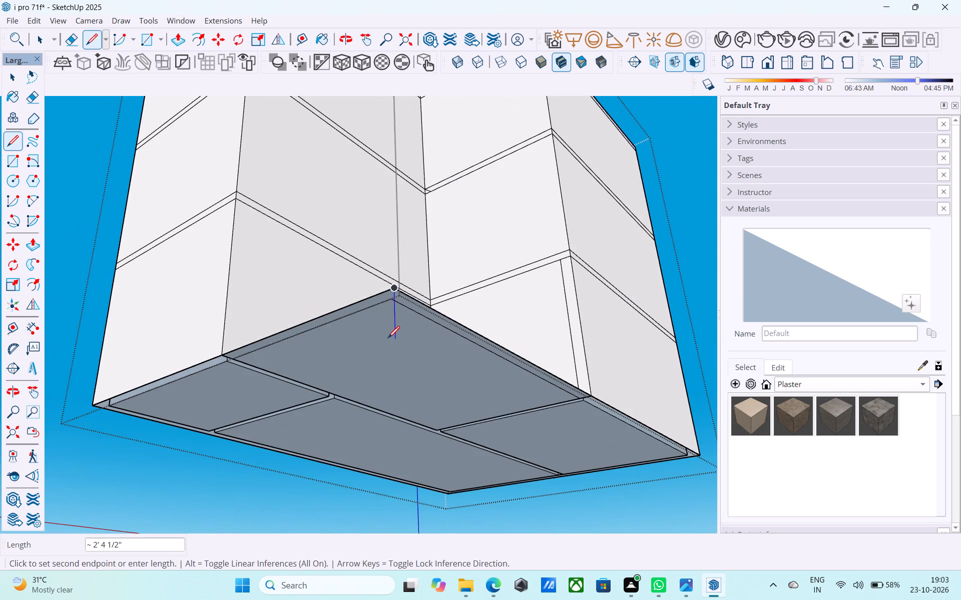
{"action": "key", "text": "6"}
{"action": "key", "text": "shift+quotedbl"}
{"action": "key", "text": "Return"}
{"action": "key", "text": "space"}
Draw a 6" vertical line down from the diagonally opposite corner of the base.
{"action": "scroll", "coordinate": [388, 338], "scroll_direction": "down", "scroll_amount": 5}
{"action": "middle_click_drag", "start_coordinate": [458, 404], "coordinate": [276, 405]}
{"action": "scroll", "coordinate": [343, 394], "scroll_direction": "down", "scroll_amount": 4}
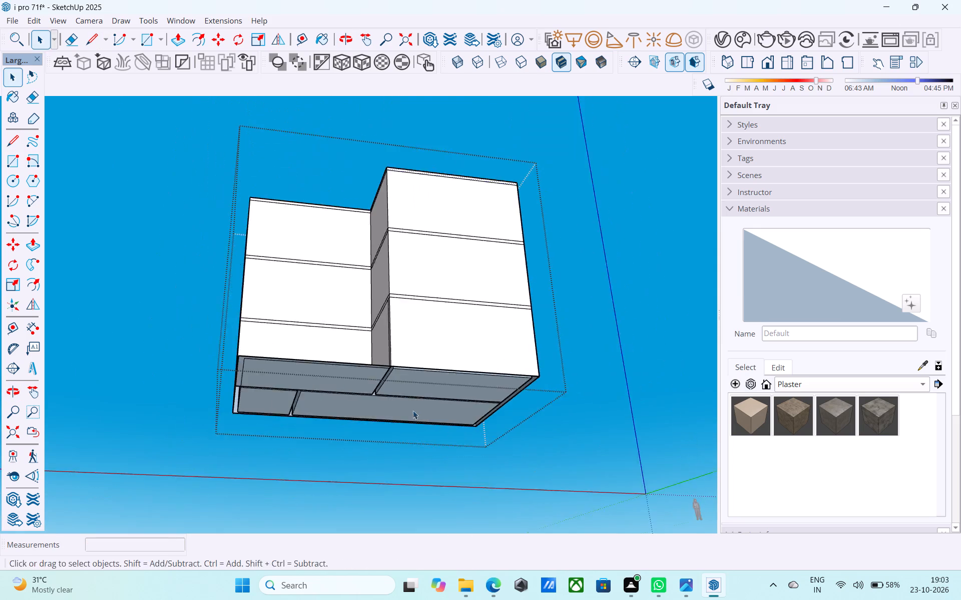
{"action": "middle_click_drag", "start_coordinate": [525, 419], "coordinate": [182, 376]}
{"action": "scroll", "coordinate": [281, 400], "scroll_direction": "up", "scroll_amount": 5}
{"action": "middle_click_drag", "start_coordinate": [309, 389], "coordinate": [466, 413]}
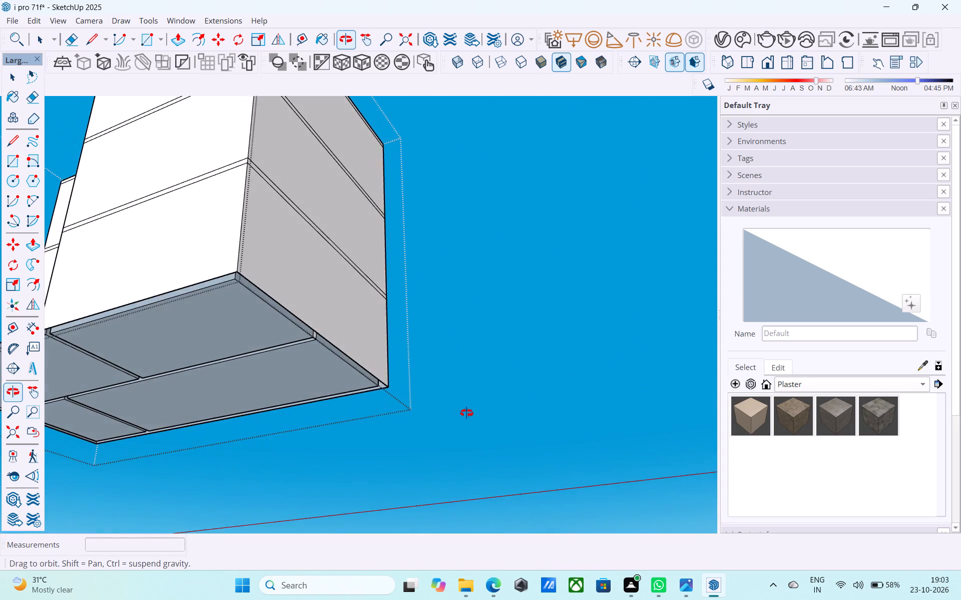
{"action": "middle_click_drag", "start_coordinate": [466, 413], "coordinate": [493, 417]}
{"action": "key", "text": "l"}
{"action": "scroll", "coordinate": [403, 382], "scroll_direction": "up", "scroll_amount": 4}
{"action": "left_click", "coordinate": [402, 395]}
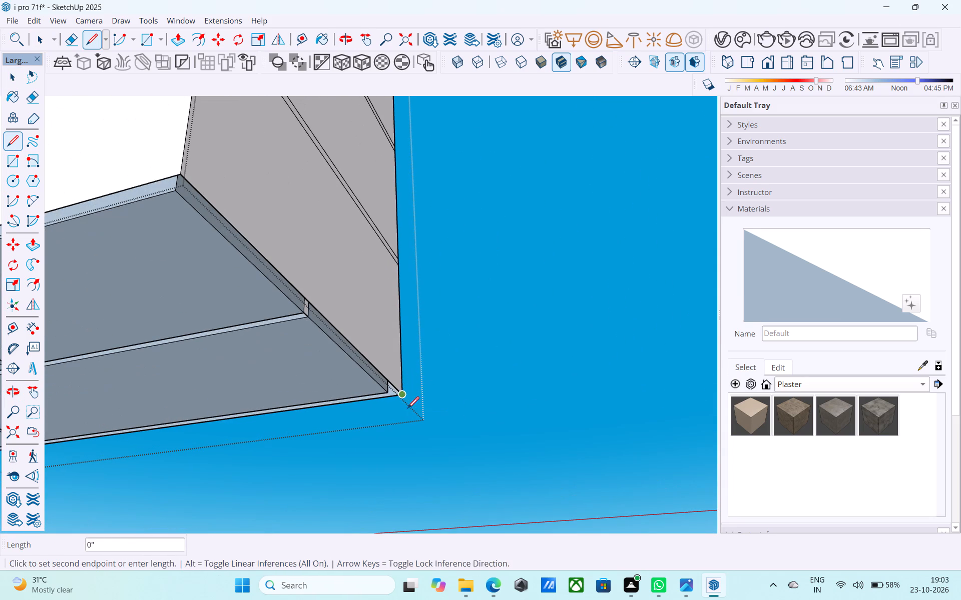
{"action": "type", "text": "6\""}
{"action": "key", "text": "Return"}
{"action": "key", "text": "space"}
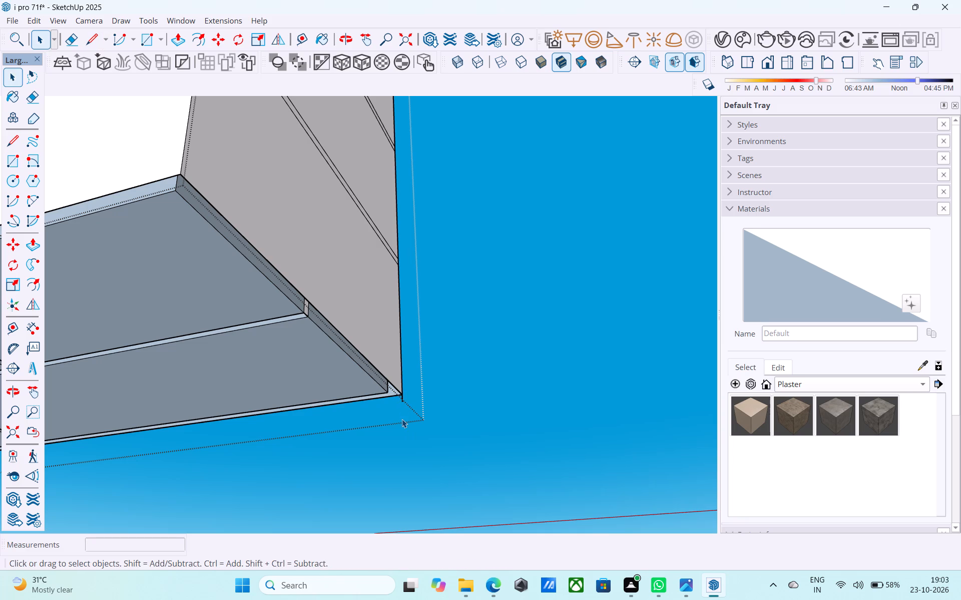
Draw a 40' by 25' rectangle below the base between the lower ends of the two 6" lines.
{"action": "key", "text": "r"}
{"action": "scroll", "coordinate": [400, 403], "scroll_direction": "up", "scroll_amount": 15}
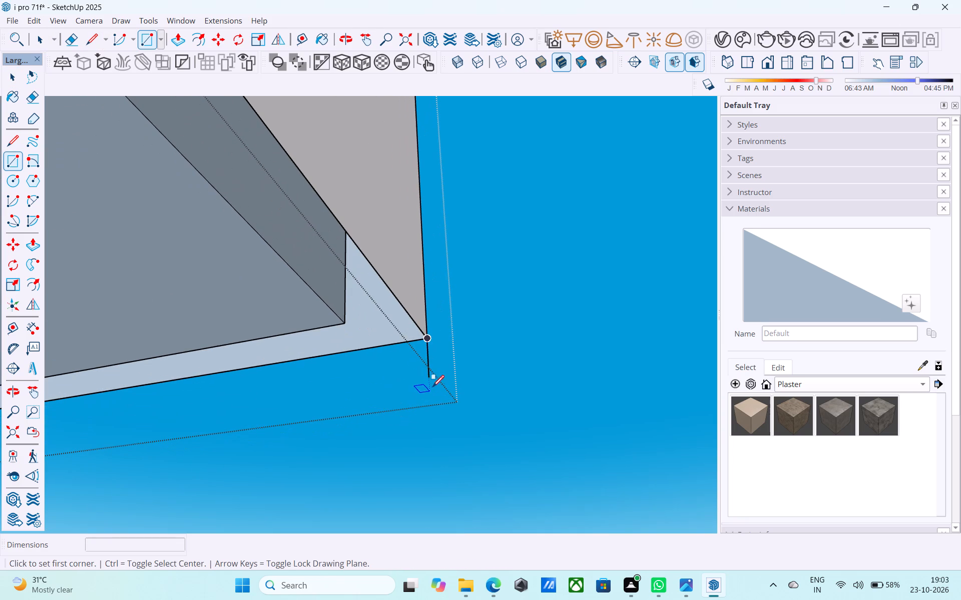
{"action": "left_click", "coordinate": [430, 378]}
{"action": "scroll", "coordinate": [604, 345], "scroll_direction": "down", "scroll_amount": 20}
{"action": "scroll", "coordinate": [604, 345], "scroll_direction": "down", "scroll_amount": 7}
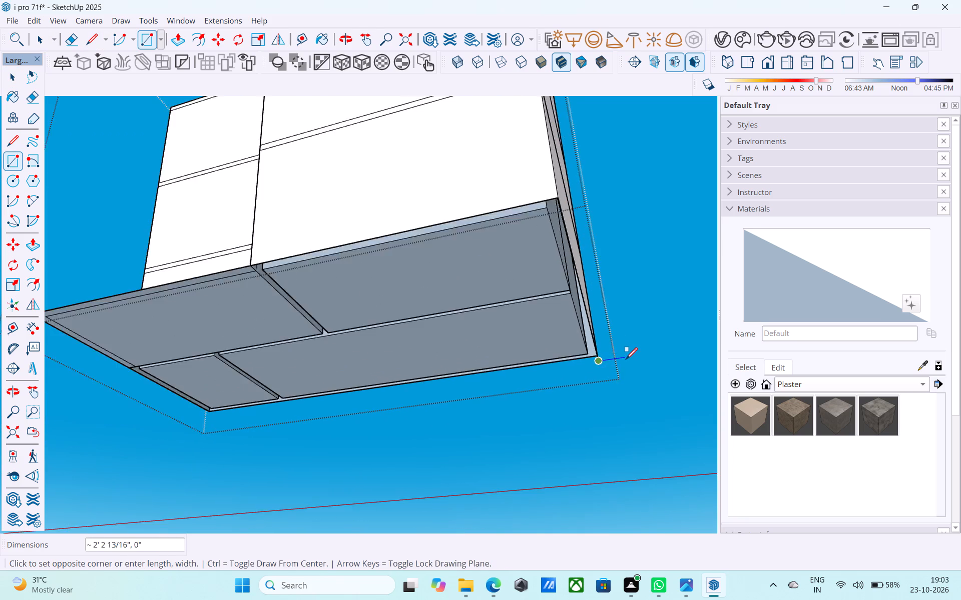
{"action": "scroll", "coordinate": [626, 360], "scroll_direction": "down", "scroll_amount": 3}
{"action": "middle_click_drag", "start_coordinate": [333, 355], "coordinate": [606, 440]}
{"action": "scroll", "coordinate": [335, 341], "scroll_direction": "up", "scroll_amount": 6}
{"action": "scroll", "coordinate": [357, 394], "scroll_direction": "up", "scroll_amount": 5}
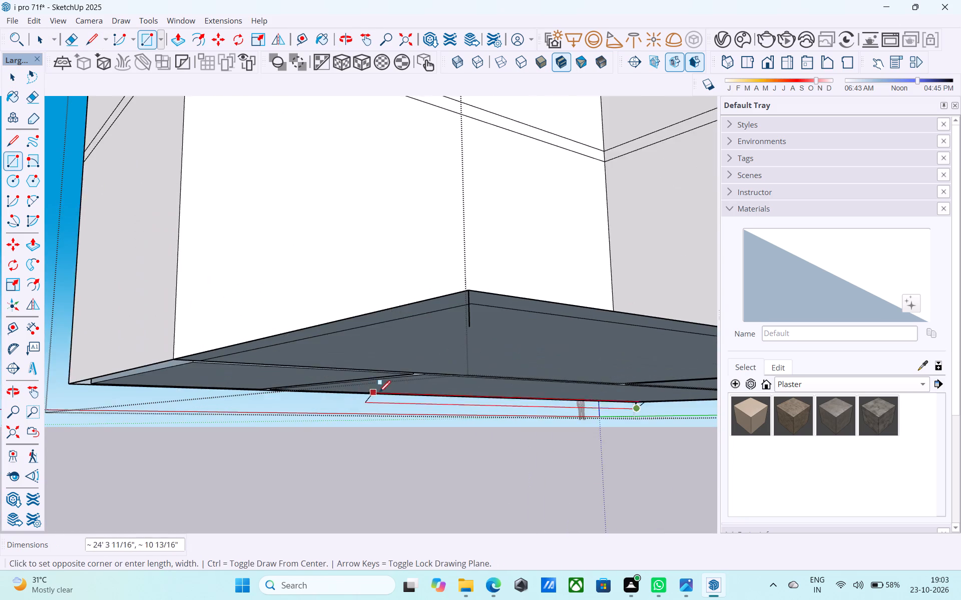
{"action": "scroll", "coordinate": [379, 393], "scroll_direction": "up", "scroll_amount": 1}
{"action": "left_click", "coordinate": [530, 279]}
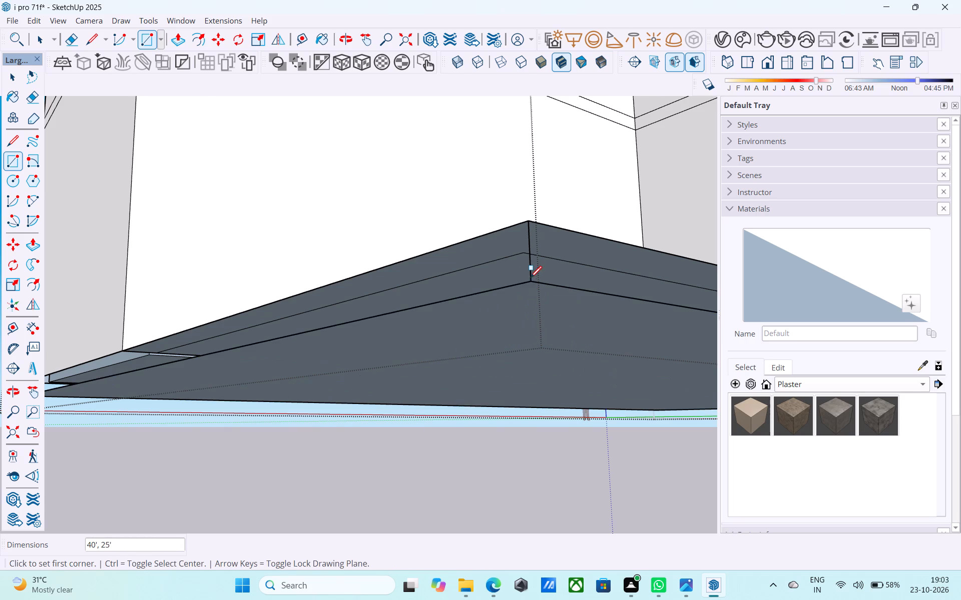
Reverse the new rectangle's face on the building's underside.
{"action": "scroll", "coordinate": [524, 280], "scroll_direction": "down", "scroll_amount": 6}
{"action": "middle_click_drag", "start_coordinate": [278, 298], "coordinate": [727, 300]}
{"action": "scroll", "coordinate": [700, 292], "scroll_direction": "down", "scroll_amount": 4}
{"action": "middle_click_drag", "start_coordinate": [425, 326], "coordinate": [626, 312]}
{"action": "scroll", "coordinate": [614, 302], "scroll_direction": "down", "scroll_amount": 4}
{"action": "middle_click_drag", "start_coordinate": [598, 307], "coordinate": [540, 384]}
{"action": "middle_click_drag", "start_coordinate": [416, 415], "coordinate": [424, 342]}
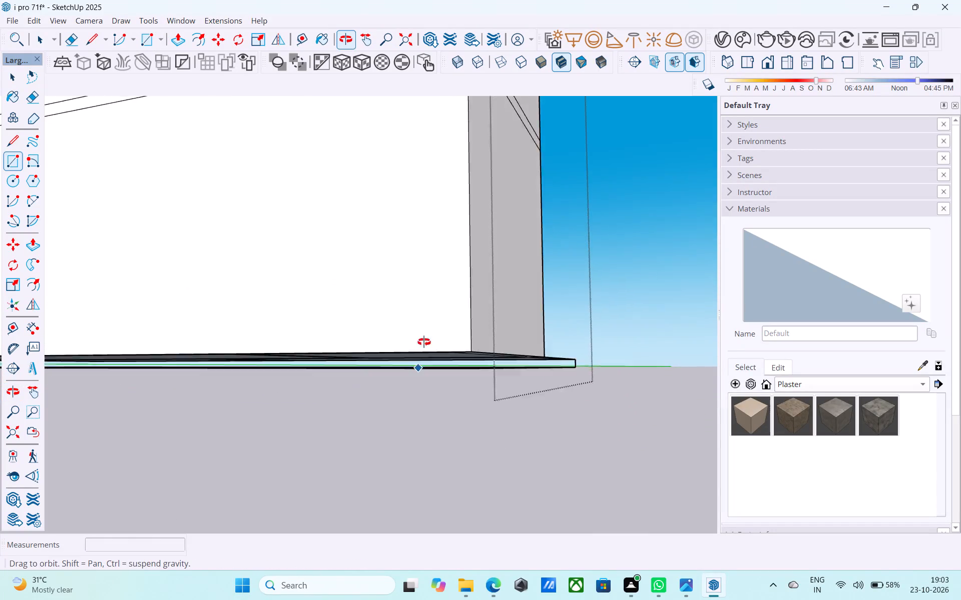
{"action": "middle_click_drag", "start_coordinate": [424, 342], "coordinate": [424, 293]}
{"action": "scroll", "coordinate": [424, 293], "scroll_direction": "up", "scroll_amount": 4}
{"action": "key", "text": "space"}
{"action": "left_click", "coordinate": [423, 294]}
{"action": "right_click", "coordinate": [423, 294]}
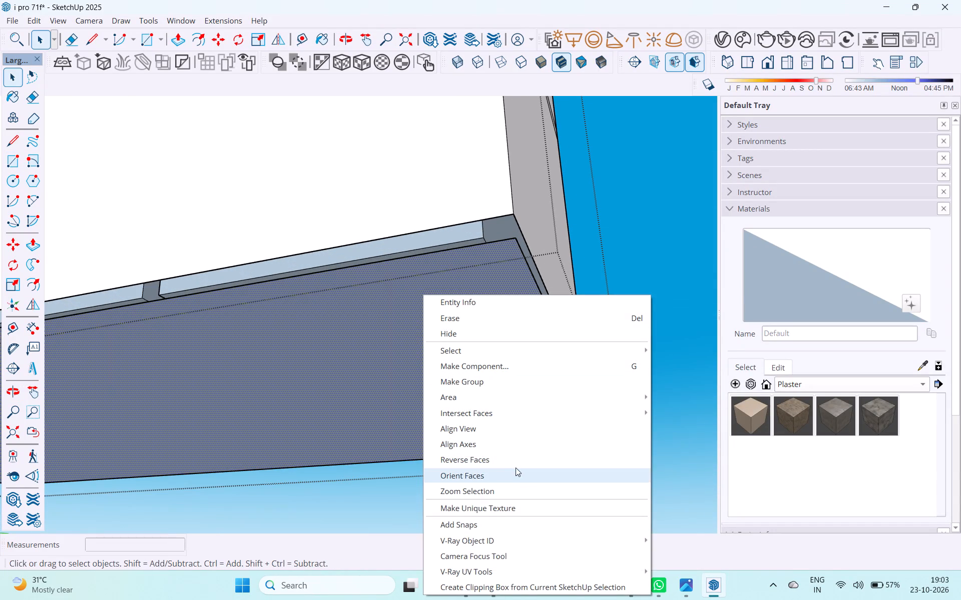
{"action": "left_click", "coordinate": [509, 464]}
Draw a vertical line joining the bottom rectangle to the base at one of its two unconnected corners, closing the adjacent side faces.
{"action": "scroll", "coordinate": [509, 305], "scroll_direction": "up", "scroll_amount": 1}
{"action": "middle_click_drag", "start_coordinate": [507, 305], "coordinate": [454, 364]}
{"action": "key", "text": "l"}
{"action": "scroll", "coordinate": [486, 324], "scroll_direction": "down", "scroll_amount": 1, "text": "shift"}
{"action": "middle_click_drag", "start_coordinate": [487, 322], "coordinate": [457, 414], "text": "shift"}
{"action": "scroll", "coordinate": [457, 412], "scroll_direction": "down", "scroll_amount": 1}
{"action": "middle_click_drag", "start_coordinate": [456, 426], "coordinate": [417, 465]}
{"action": "scroll", "coordinate": [479, 418], "scroll_direction": "up", "scroll_amount": 10}
{"action": "left_click", "coordinate": [424, 420]}
{"action": "left_click", "coordinate": [420, 364]}
Draw a vertical line joining the bottom rectangle to the base at the last unconnected corner, closing the remaining side faces.
{"action": "scroll", "coordinate": [425, 368], "scroll_direction": "down", "scroll_amount": 6}
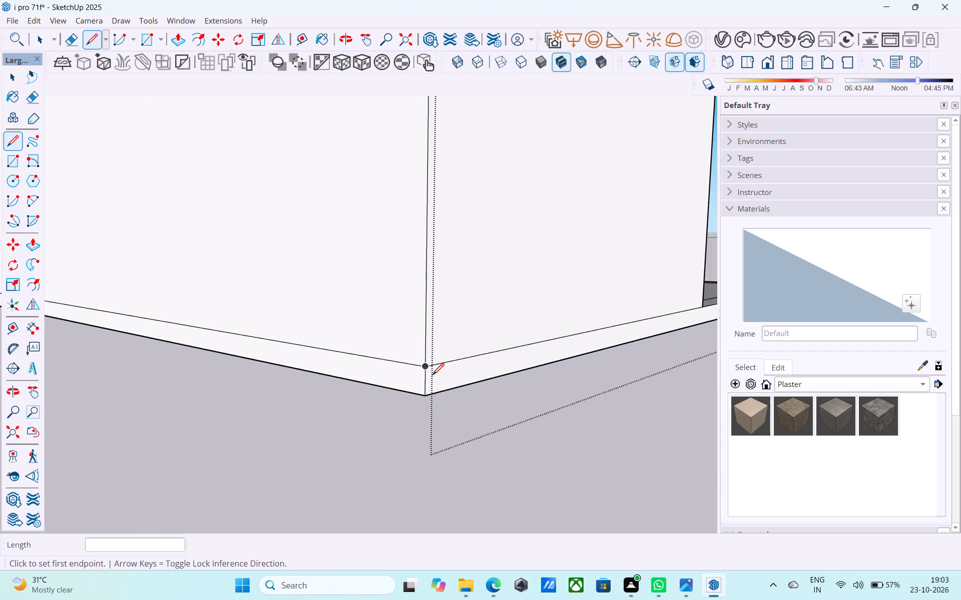
{"action": "scroll", "coordinate": [432, 376], "scroll_direction": "down", "scroll_amount": 13}
{"action": "middle_click_drag", "start_coordinate": [314, 370], "coordinate": [720, 352]}
{"action": "middle_click_drag", "start_coordinate": [428, 363], "coordinate": [675, 363]}
{"action": "scroll", "coordinate": [646, 346], "scroll_direction": "down", "scroll_amount": 6}
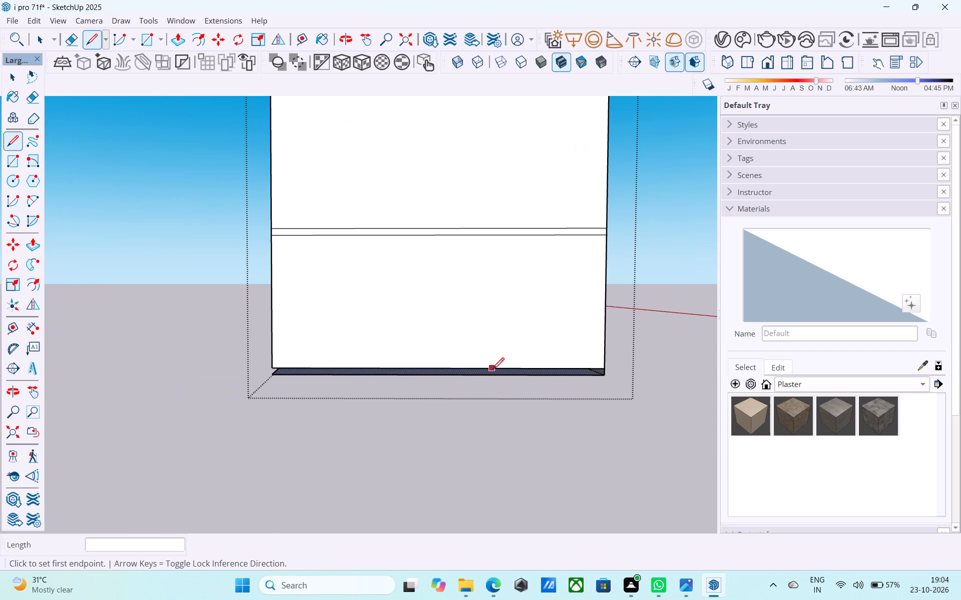
{"action": "middle_click_drag", "start_coordinate": [564, 366], "coordinate": [639, 350]}
{"action": "scroll", "coordinate": [417, 358], "scroll_direction": "up", "scroll_amount": 12}
{"action": "middle_click_drag", "start_coordinate": [368, 346], "coordinate": [376, 362]}
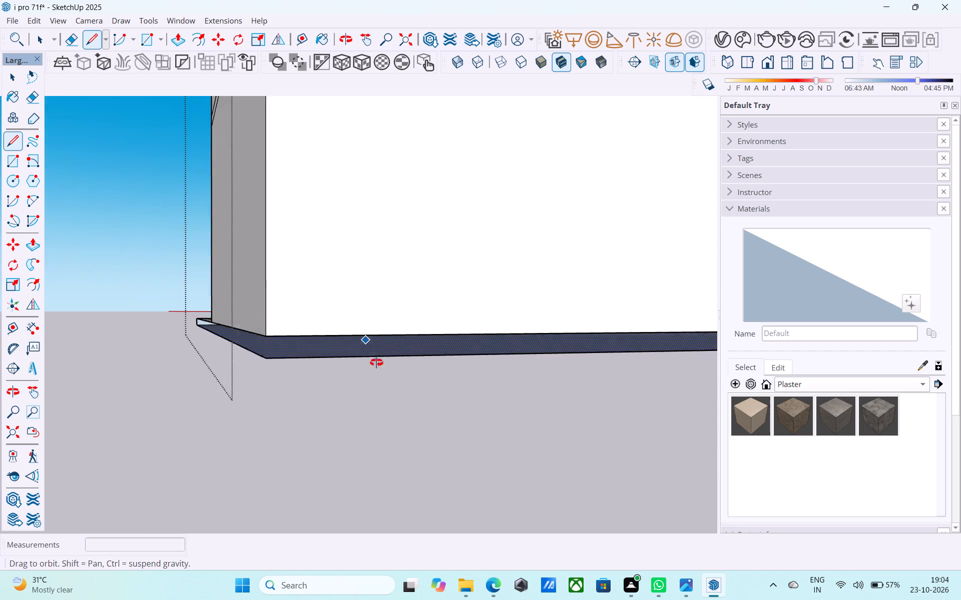
{"action": "middle_click_drag", "start_coordinate": [376, 362], "coordinate": [417, 422]}
{"action": "scroll", "coordinate": [409, 421], "scroll_direction": "up", "scroll_amount": 1}
{"action": "scroll", "coordinate": [260, 358], "scroll_direction": "up", "scroll_amount": 5}
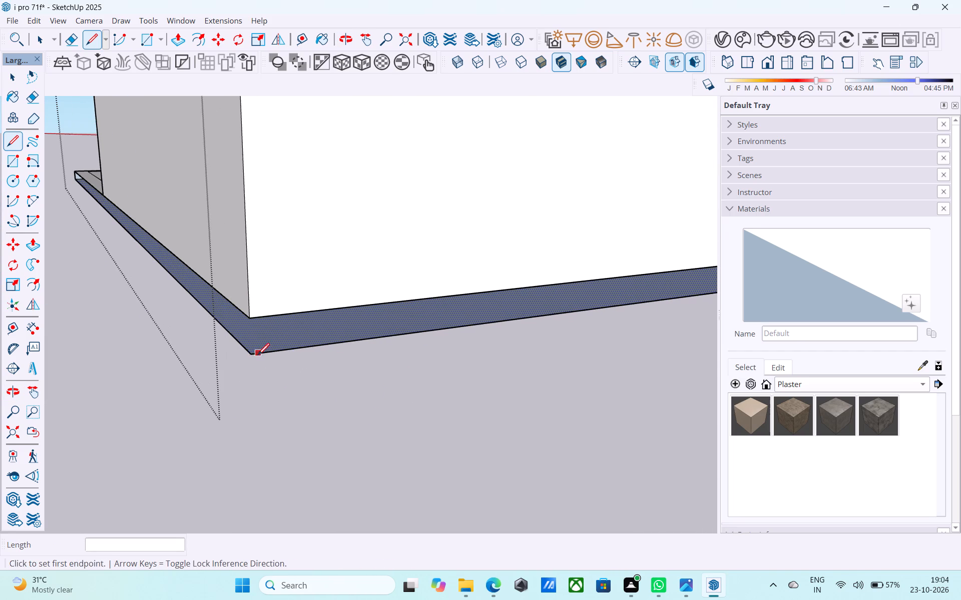
{"action": "left_click", "coordinate": [257, 355]}
{"action": "left_click", "coordinate": [245, 318]}
Save the model.
{"action": "scroll", "coordinate": [257, 331], "scroll_direction": "down", "scroll_amount": 12}
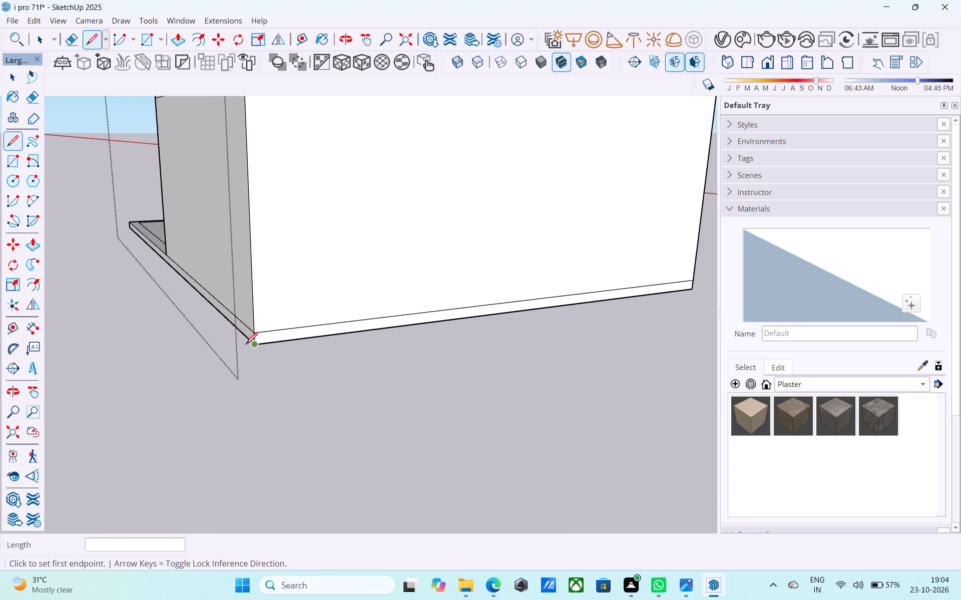
{"action": "scroll", "coordinate": [246, 345], "scroll_direction": "down", "scroll_amount": 3}
{"action": "middle_click_drag", "start_coordinate": [235, 347], "coordinate": [474, 322]}
{"action": "scroll", "coordinate": [453, 306], "scroll_direction": "down", "scroll_amount": 4}
{"action": "middle_click_drag", "start_coordinate": [308, 320], "coordinate": [679, 334]}
{"action": "middle_click_drag", "start_coordinate": [355, 330], "coordinate": [451, 401]}
{"action": "scroll", "coordinate": [430, 321], "scroll_direction": "down", "scroll_amount": 6}
{"action": "middle_click_drag", "start_coordinate": [403, 326], "coordinate": [394, 357], "text": "shift"}
{"action": "key", "text": "ctrl+s"}
{"action": "key", "text": "space"}
Examine the building from above, from beneath the closed base and around its notch side.
{"action": "scroll", "coordinate": [323, 328], "scroll_direction": "down", "scroll_amount": 5}
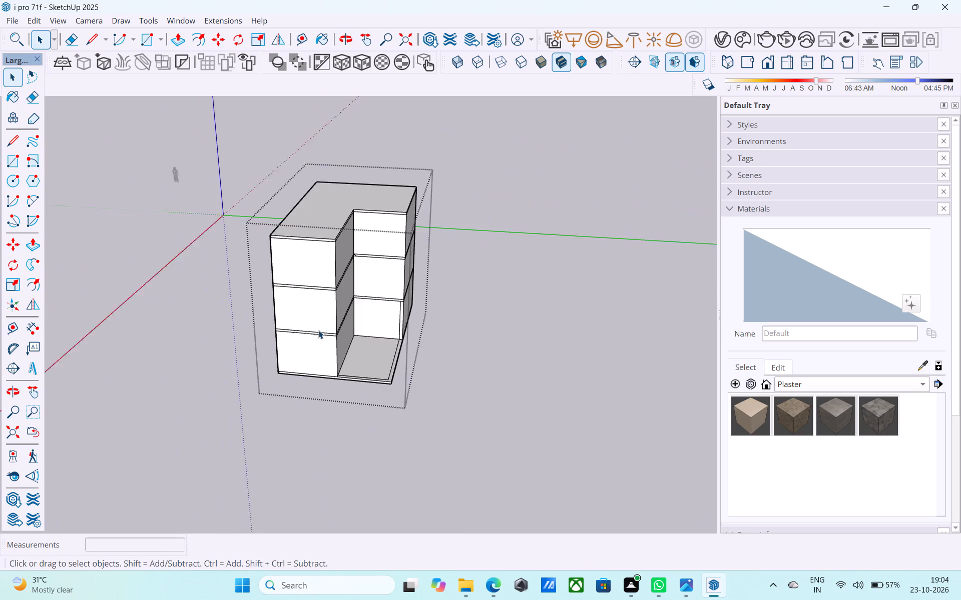
{"action": "scroll", "coordinate": [318, 330], "scroll_direction": "down", "scroll_amount": 1}
{"action": "middle_click_drag", "start_coordinate": [331, 350], "coordinate": [338, 340]}
{"action": "middle_click_drag", "start_coordinate": [340, 340], "coordinate": [319, 214]}
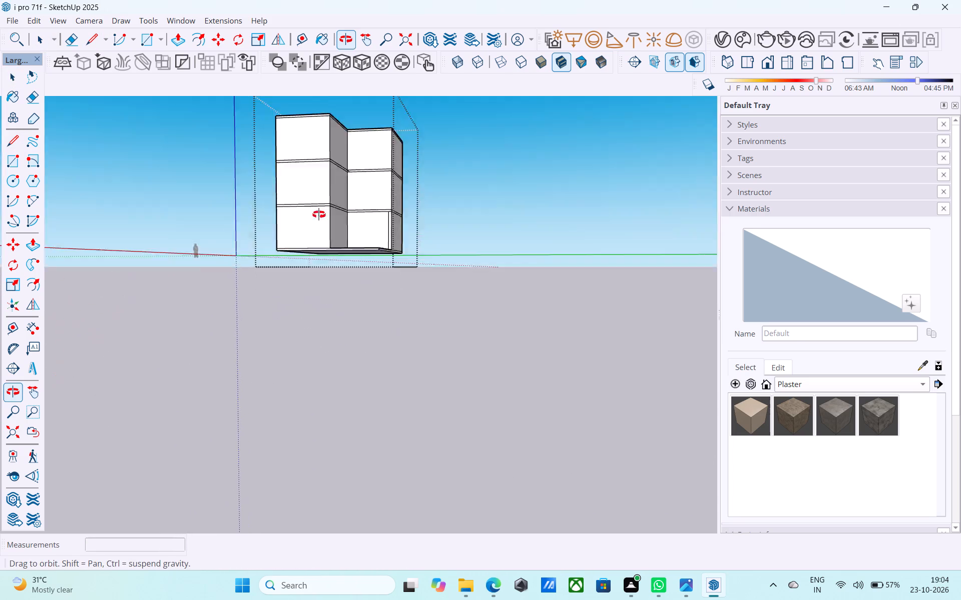
{"action": "middle_click_drag", "start_coordinate": [319, 214], "coordinate": [315, 203]}
{"action": "middle_click_drag", "start_coordinate": [374, 293], "coordinate": [372, 229]}
{"action": "scroll", "coordinate": [358, 351], "scroll_direction": "down", "scroll_amount": 6}
{"action": "scroll", "coordinate": [349, 177], "scroll_direction": "up", "scroll_amount": 12}
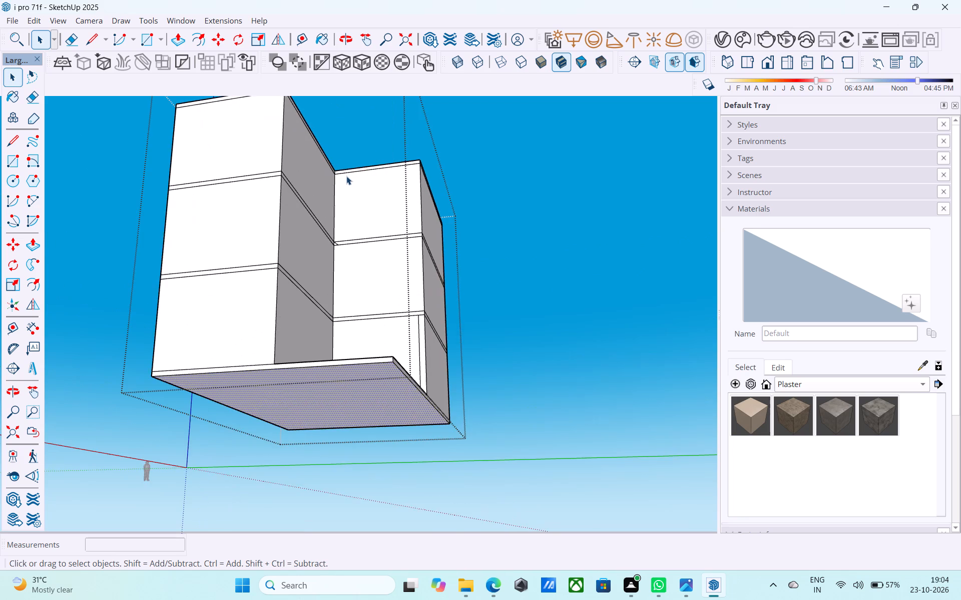
{"action": "middle_click_drag", "start_coordinate": [363, 171], "coordinate": [550, 317]}
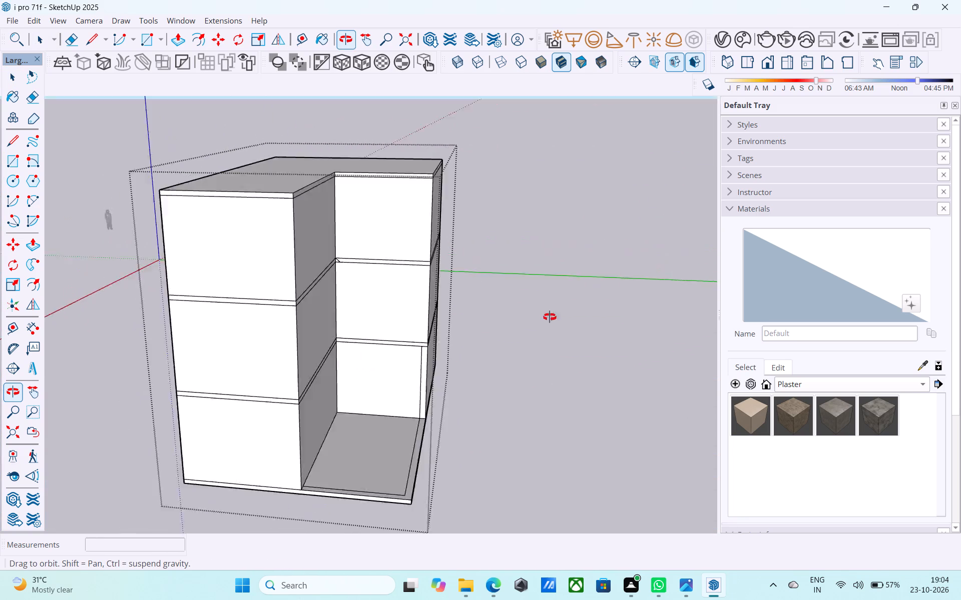
{"action": "middle_click_drag", "start_coordinate": [550, 317], "coordinate": [614, 303]}
{"action": "middle_click_drag", "start_coordinate": [330, 306], "coordinate": [115, 336]}
{"action": "middle_click_drag", "start_coordinate": [187, 326], "coordinate": [192, 311]}
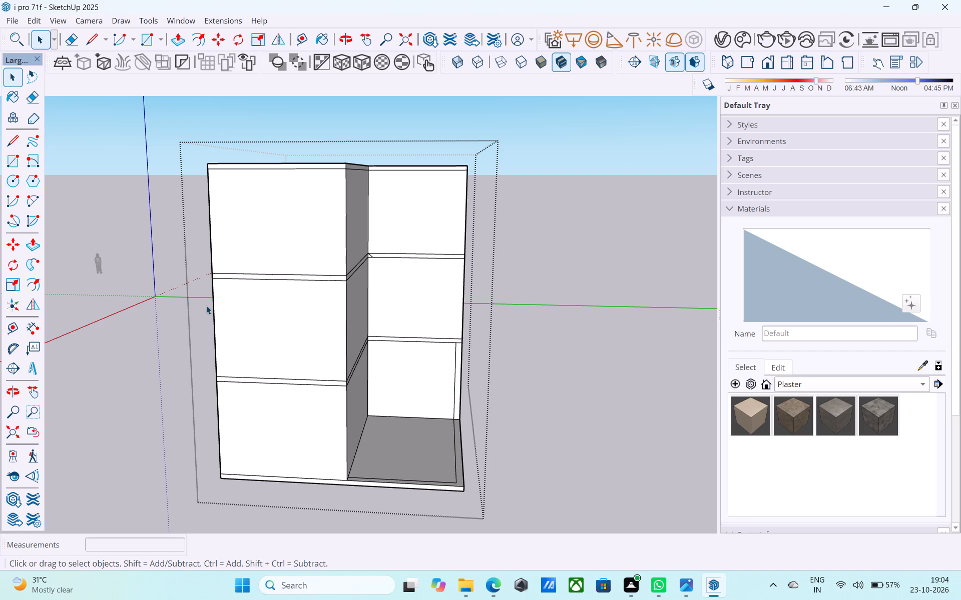
Offset the L-shaped roof slab's top face outline 6" inward.
{"action": "middle_click_drag", "start_coordinate": [224, 282], "coordinate": [273, 437]}
{"action": "left_click", "coordinate": [295, 248]}
{"action": "key", "text": "f"}
{"action": "left_click", "coordinate": [295, 248]}
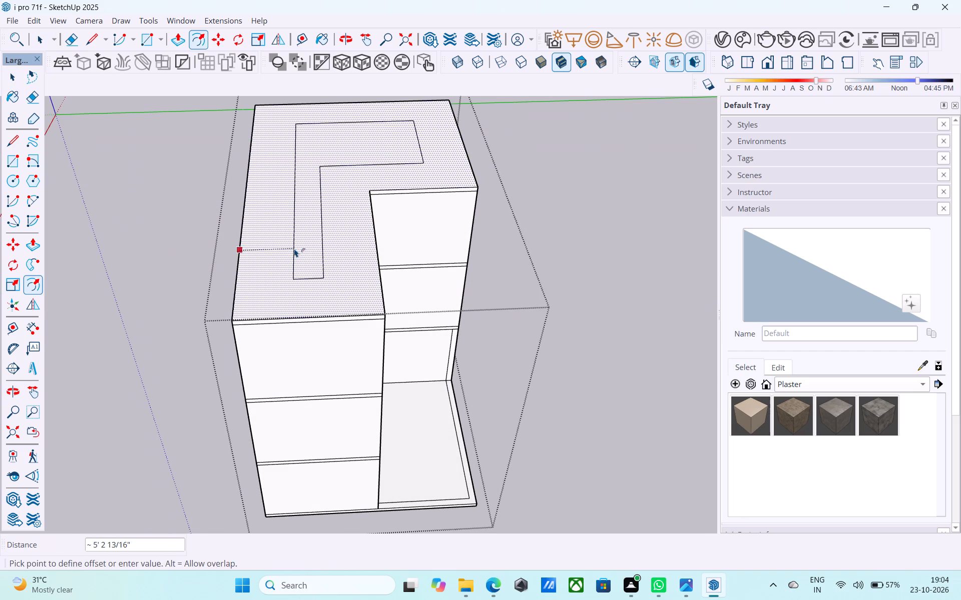
{"action": "type", "text": "6\""}
{"action": "key", "text": "Return"}
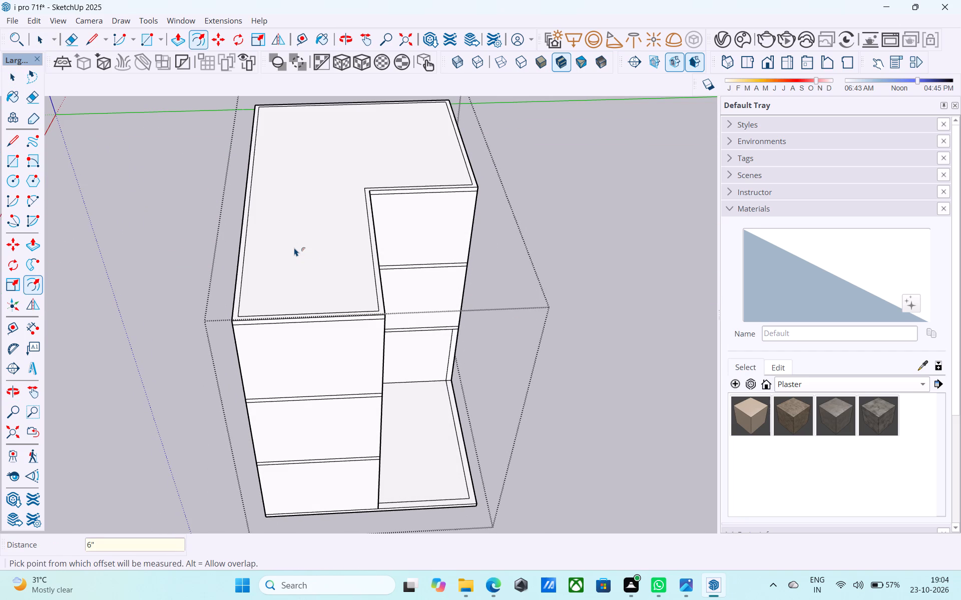
Push/Pull the 6" border strip on the roof slab up 10' to raise another storey of walls.
{"action": "scroll", "coordinate": [284, 243], "scroll_direction": "down", "scroll_amount": 1}
{"action": "scroll", "coordinate": [274, 299], "scroll_direction": "up", "scroll_amount": 9}
{"action": "key", "text": "space"}
{"action": "left_click", "coordinate": [216, 317]}
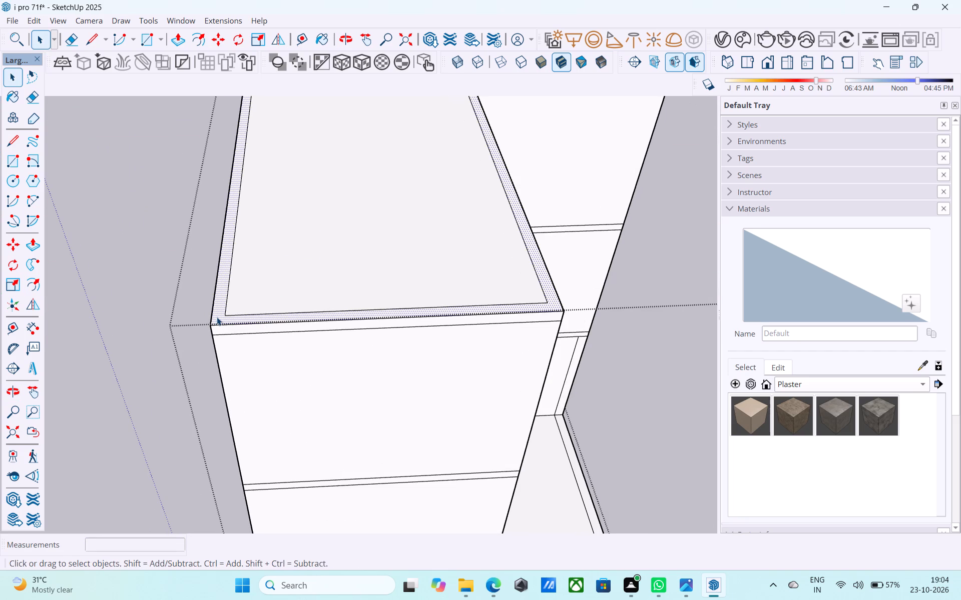
{"action": "key", "text": "p"}
{"action": "left_click", "coordinate": [216, 316]}
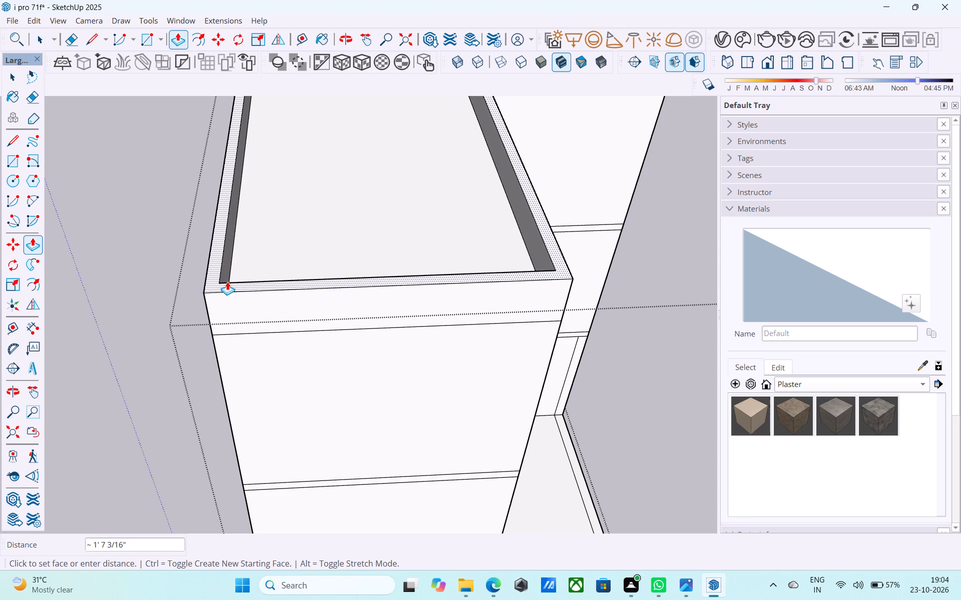
{"action": "type", "text": "10'"}
{"action": "key", "text": "Return"}
{"action": "key", "text": "space"}
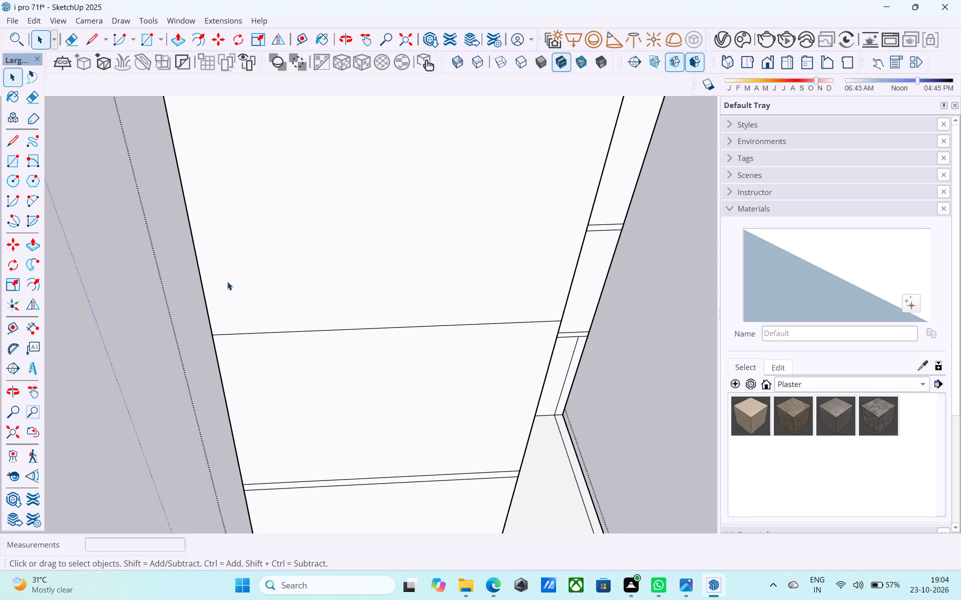
Examine the building's raised top-storey walls from the front, from above and from the notch side.
{"action": "scroll", "coordinate": [231, 281], "scroll_direction": "down", "scroll_amount": 12}
{"action": "middle_click_drag", "start_coordinate": [279, 323], "coordinate": [261, 219]}
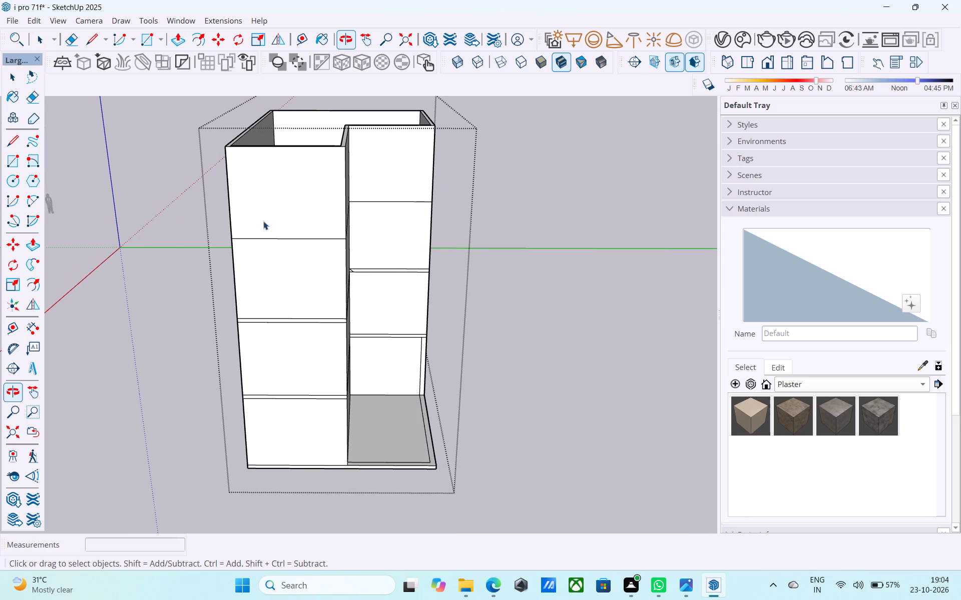
{"action": "scroll", "coordinate": [307, 243], "scroll_direction": "up", "scroll_amount": 2}
{"action": "scroll", "coordinate": [307, 243], "scroll_direction": "down", "scroll_amount": 4}
{"action": "middle_click_drag", "start_coordinate": [307, 237], "coordinate": [295, 217]}
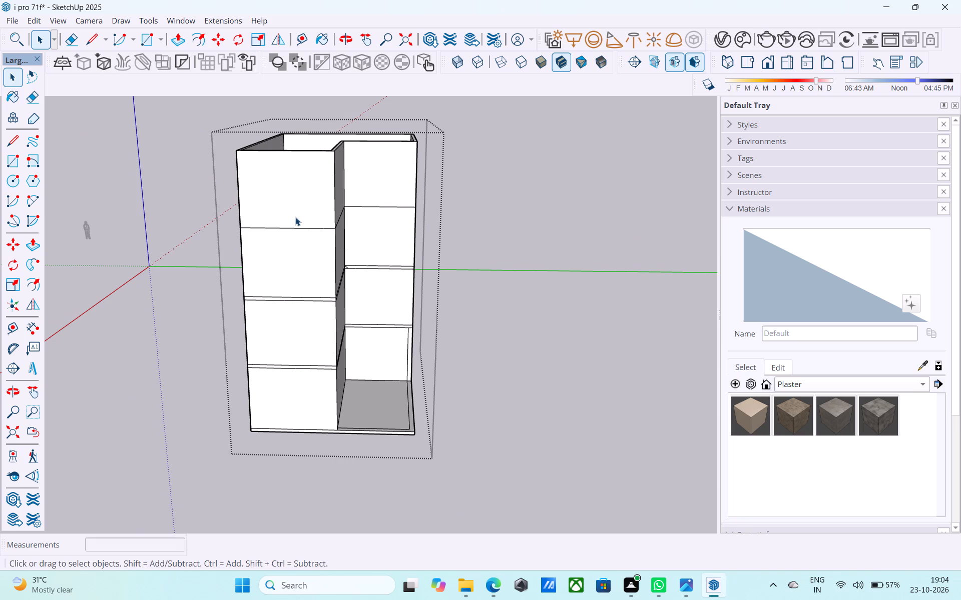
{"action": "middle_click_drag", "start_coordinate": [295, 217], "coordinate": [340, 330]}
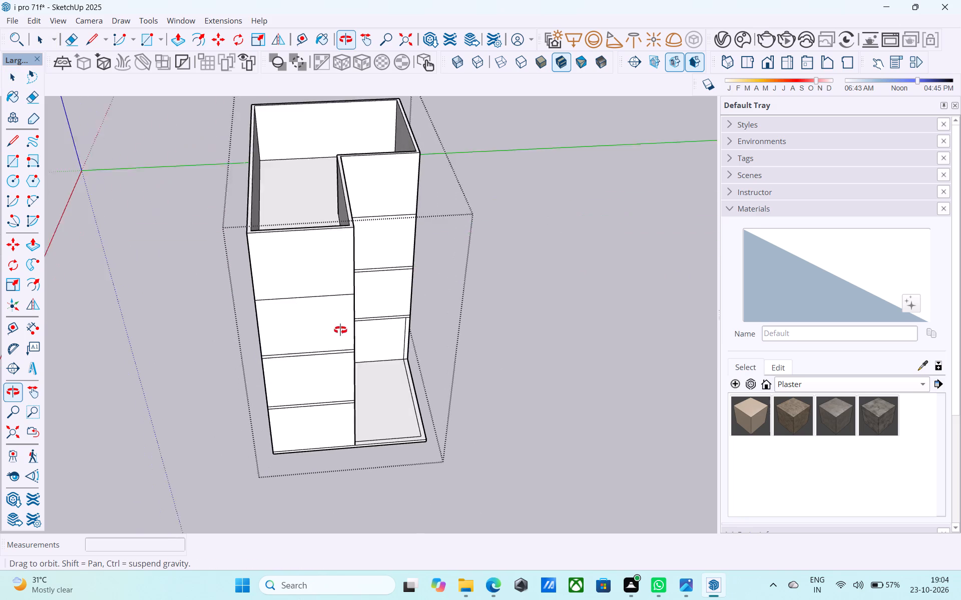
{"action": "middle_click_drag", "start_coordinate": [340, 330], "coordinate": [342, 335]}
{"action": "scroll", "coordinate": [390, 240], "scroll_direction": "up", "scroll_amount": 5}
{"action": "scroll", "coordinate": [384, 245], "scroll_direction": "down", "scroll_amount": 5}
{"action": "middle_click_drag", "start_coordinate": [382, 242], "coordinate": [369, 291]}
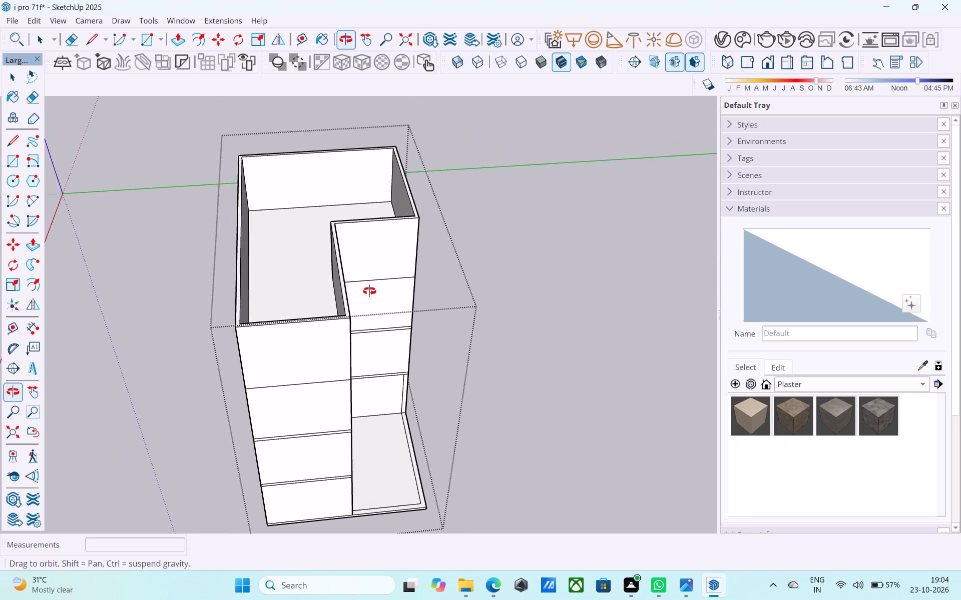
{"action": "middle_click_drag", "start_coordinate": [369, 291], "coordinate": [182, 156]}
{"action": "scroll", "coordinate": [360, 312], "scroll_direction": "up", "scroll_amount": 4}
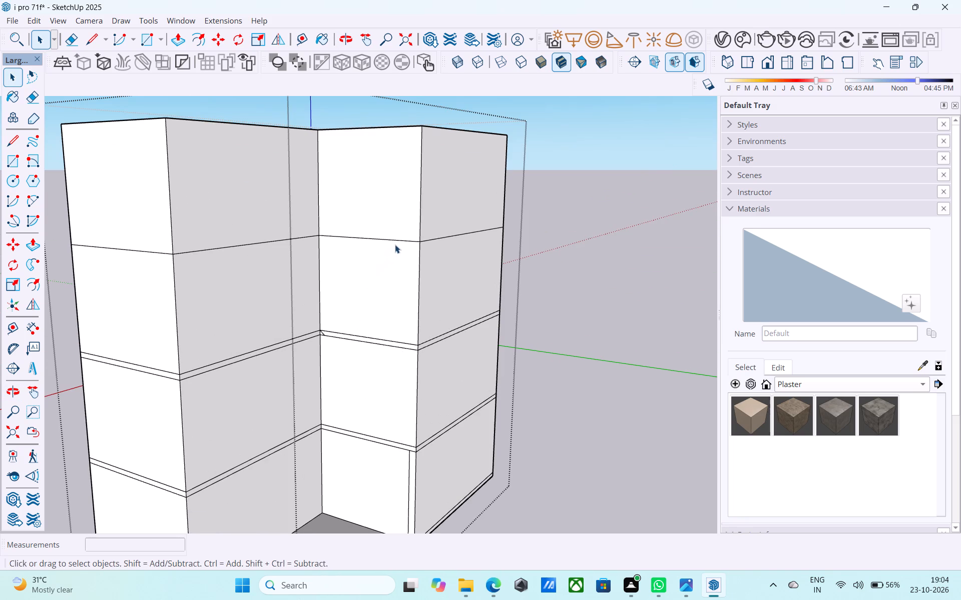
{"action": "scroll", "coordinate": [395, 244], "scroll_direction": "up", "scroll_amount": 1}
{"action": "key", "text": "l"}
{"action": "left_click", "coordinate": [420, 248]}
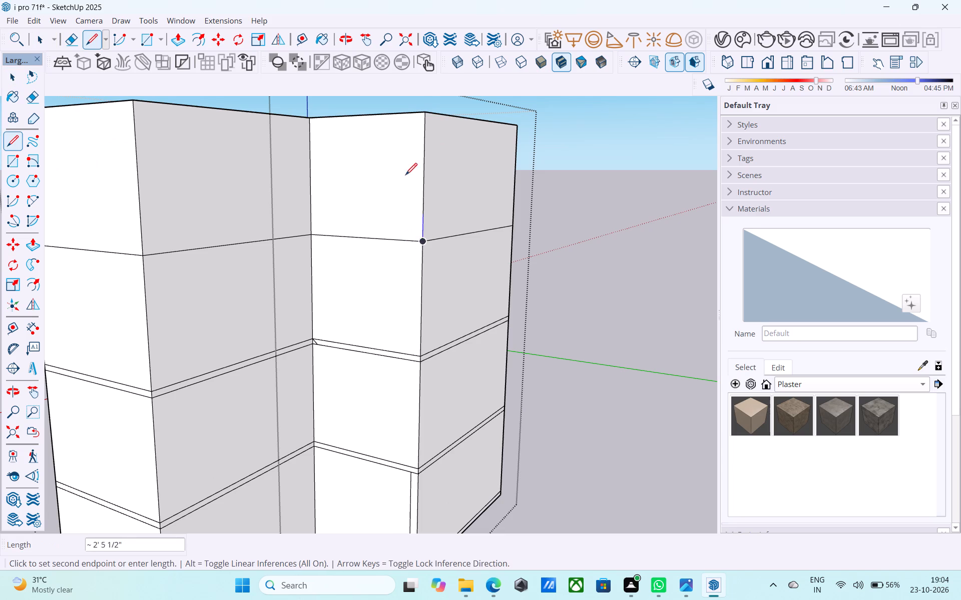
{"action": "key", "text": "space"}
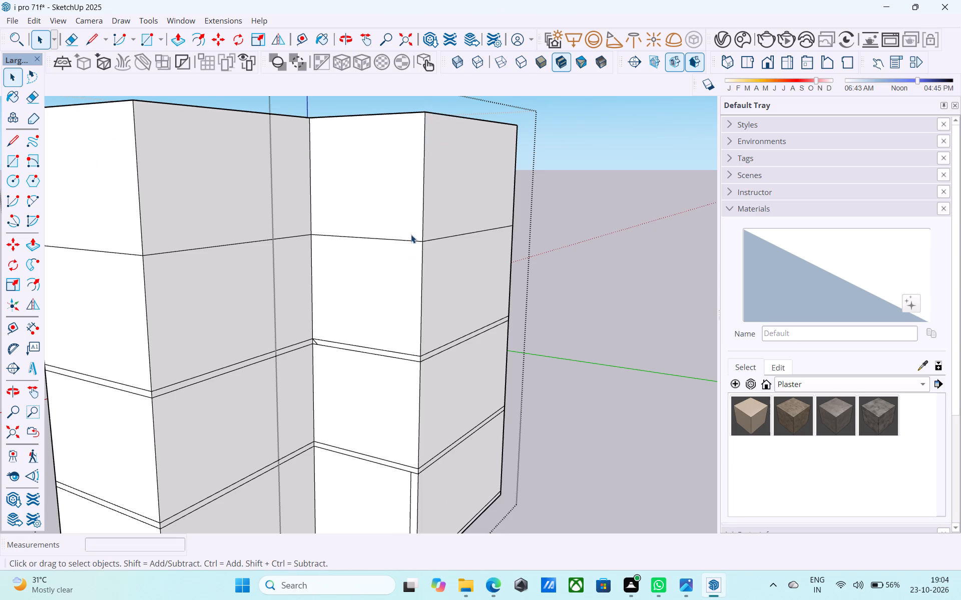
Copy the top storey's base edges on the two notch walls and the adjoining side wall 6" upward.
{"action": "left_click", "coordinate": [411, 241]}
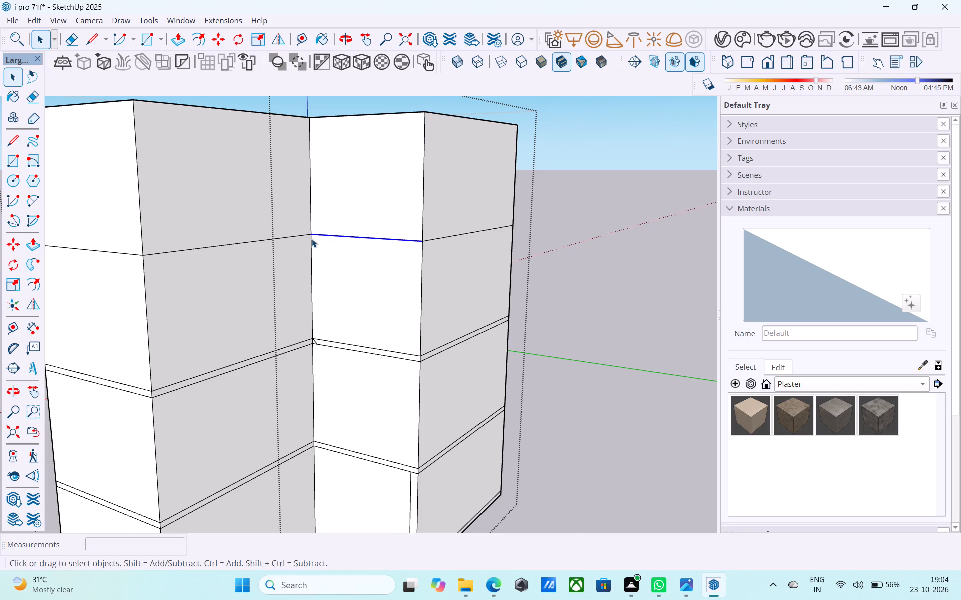
{"action": "scroll", "coordinate": [310, 243], "scroll_direction": "up", "scroll_amount": 5}
{"action": "left_click", "coordinate": [303, 228], "text": "shift"}
{"action": "scroll", "coordinate": [388, 266], "scroll_direction": "down", "scroll_amount": 6, "text": "shift"}
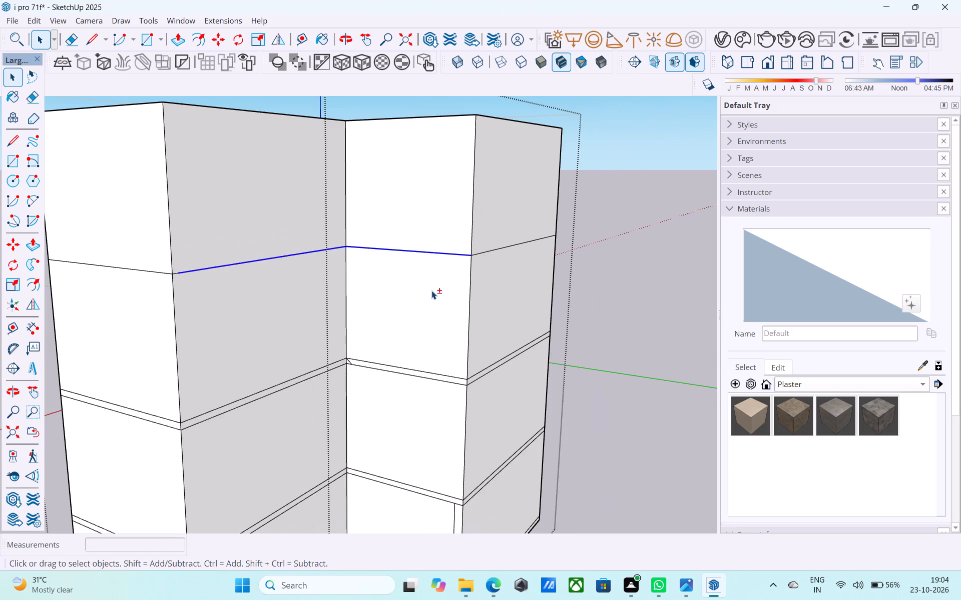
{"action": "left_click", "coordinate": [476, 255], "text": "shift"}
{"action": "key", "text": "m"}
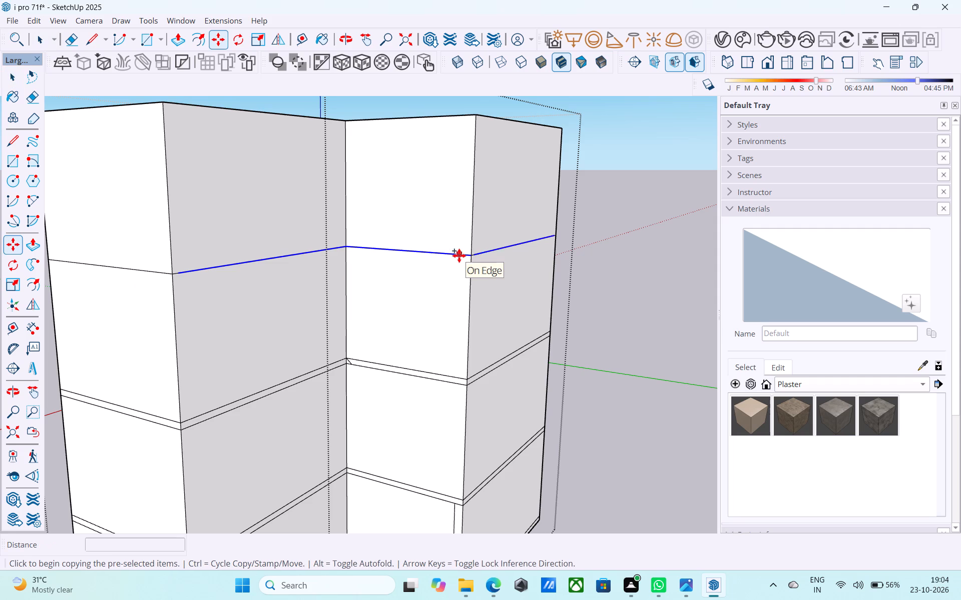
{"action": "left_click", "coordinate": [472, 256]}
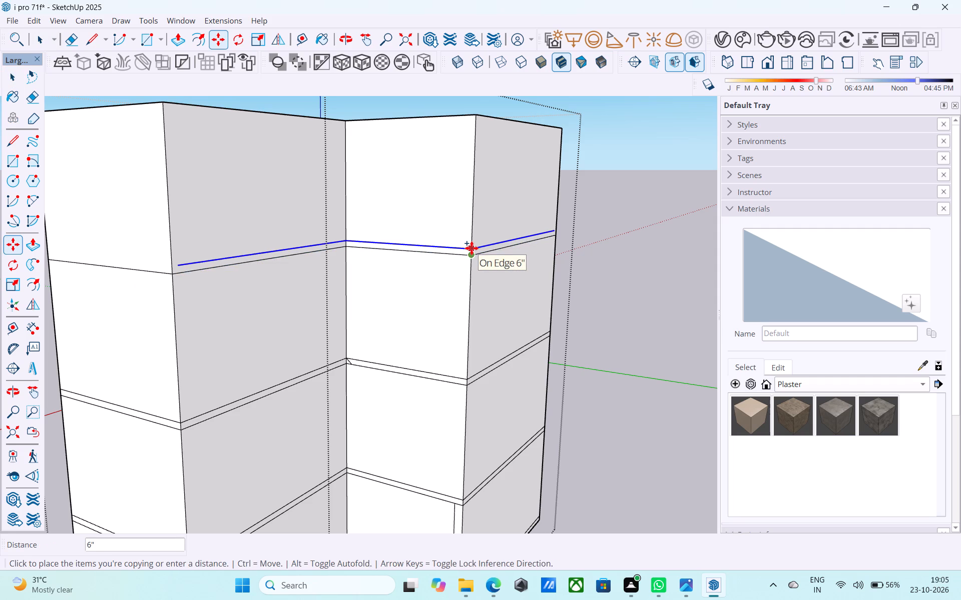
{"action": "left_click", "coordinate": [471, 248]}
Close the copied line's 6" gap at the notch's outer corner and continue the line across the narrow end wall.
{"action": "key", "text": "l"}
{"action": "scroll", "coordinate": [187, 264], "scroll_direction": "up", "scroll_amount": 3}
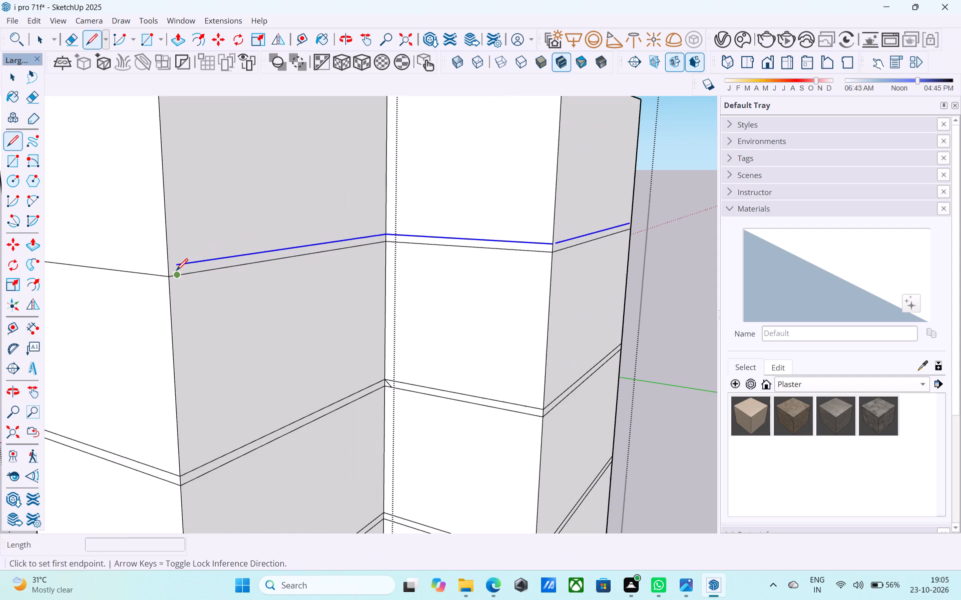
{"action": "left_click", "coordinate": [177, 265]}
{"action": "left_click", "coordinate": [168, 262]}
{"action": "scroll", "coordinate": [175, 267], "scroll_direction": "down", "scroll_amount": 4}
{"action": "middle_click_drag", "start_coordinate": [175, 267], "coordinate": [424, 284], "text": "shift"}
{"action": "scroll", "coordinate": [422, 285], "scroll_direction": "up", "scroll_amount": 6}
{"action": "left_click", "coordinate": [417, 284]}
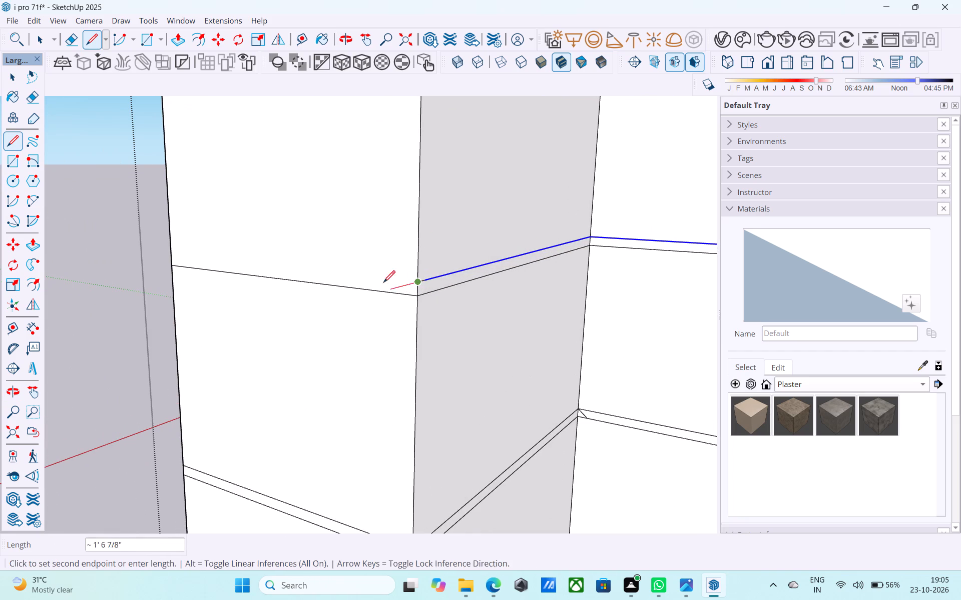
{"action": "middle_click_drag", "start_coordinate": [290, 264], "coordinate": [771, 325]}
{"action": "scroll", "coordinate": [560, 278], "scroll_direction": "down", "scroll_amount": 4}
{"action": "middle_click_drag", "start_coordinate": [339, 297], "coordinate": [403, 205], "text": "shift"}
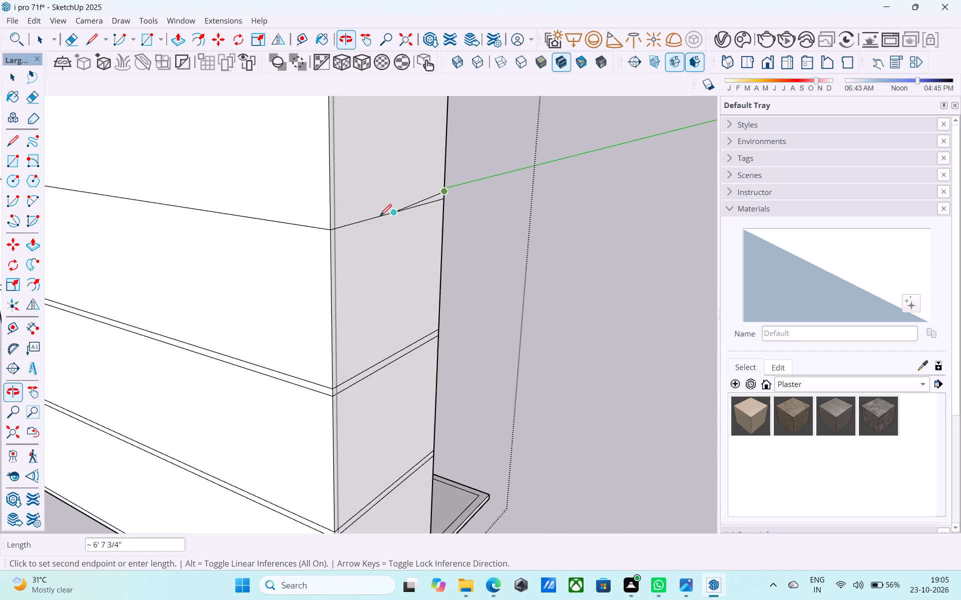
{"action": "scroll", "coordinate": [346, 222], "scroll_direction": "up", "scroll_amount": 4}
{"action": "left_click", "coordinate": [324, 221]}
{"action": "left_click", "coordinate": [330, 223]}
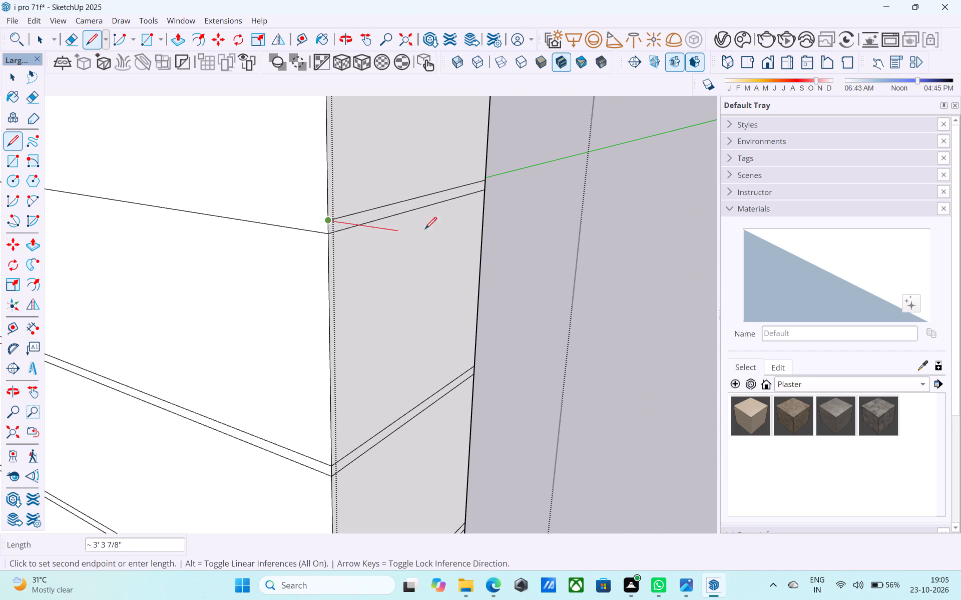
Draw the line 6" above the seam along the full 40' wall, closing the 6" gap at its far corner.
{"action": "scroll", "coordinate": [469, 248], "scroll_direction": "down", "scroll_amount": 11}
{"action": "middle_click_drag", "start_coordinate": [328, 226], "coordinate": [709, 247]}
{"action": "scroll", "coordinate": [300, 253], "scroll_direction": "up", "scroll_amount": 5}
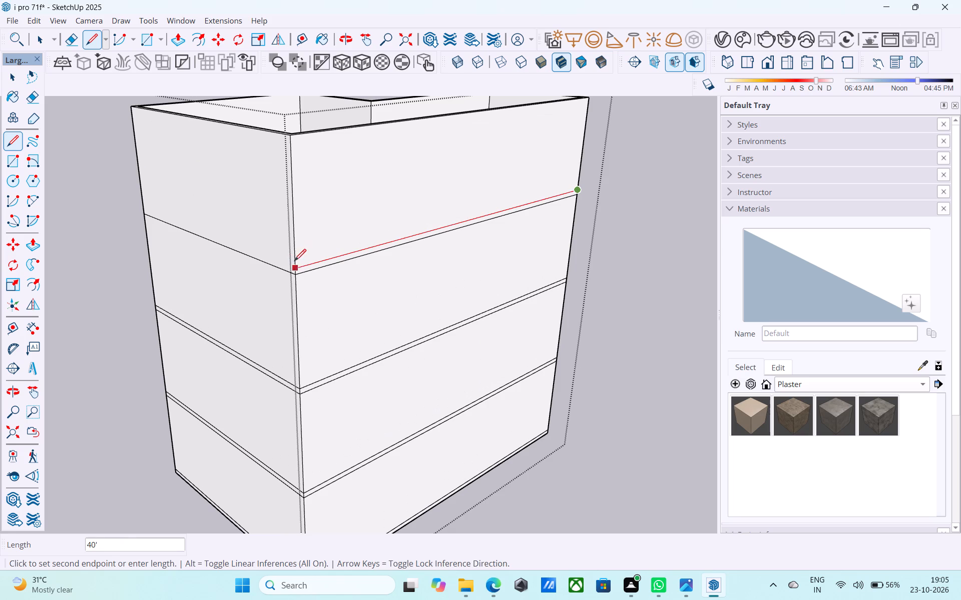
{"action": "left_click", "coordinate": [296, 268]}
{"action": "scroll", "coordinate": [296, 268], "scroll_direction": "up", "scroll_amount": 8}
{"action": "left_click", "coordinate": [305, 264]}
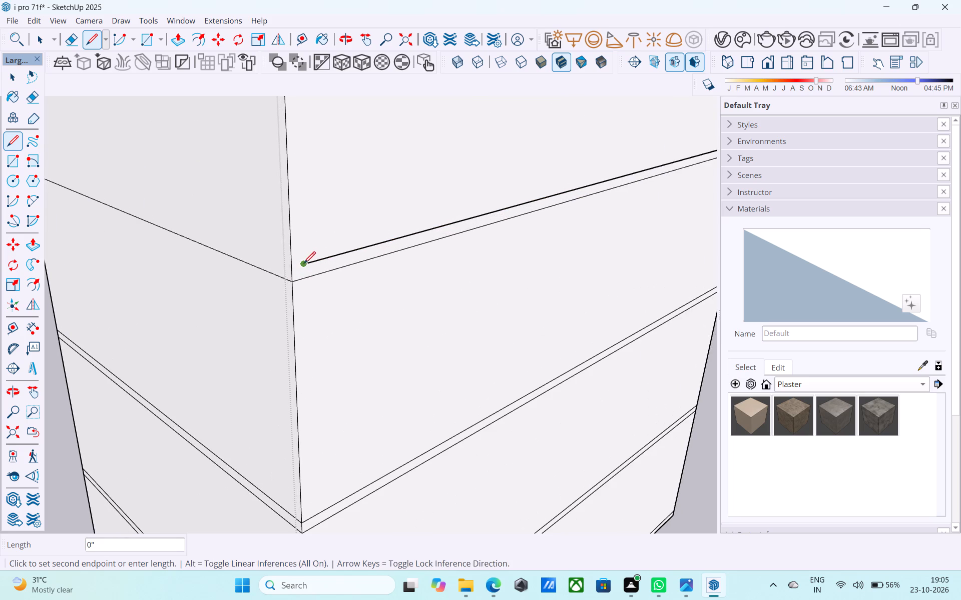
{"action": "scroll", "coordinate": [297, 263], "scroll_direction": "up", "scroll_amount": 7}
{"action": "left_click", "coordinate": [290, 267]}
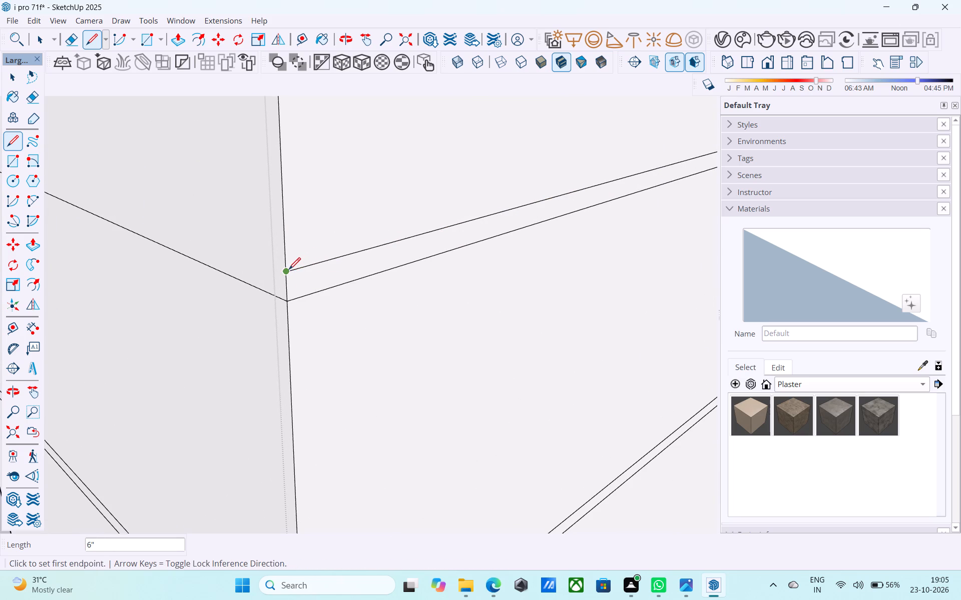
Continue the line 6" above the seam across the wide end wall and join it to the copied side-wall edge.
{"action": "left_click", "coordinate": [289, 270]}
{"action": "scroll", "coordinate": [432, 282], "scroll_direction": "down", "scroll_amount": 18}
{"action": "middle_click_drag", "start_coordinate": [302, 265], "coordinate": [708, 265]}
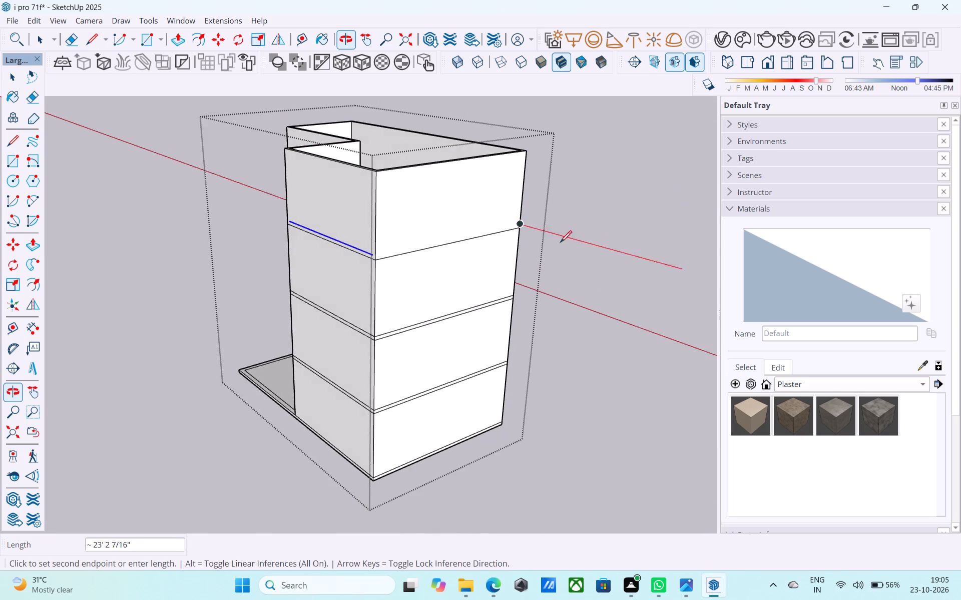
{"action": "scroll", "coordinate": [350, 236], "scroll_direction": "up", "scroll_amount": 13}
{"action": "left_click", "coordinate": [386, 269]}
{"action": "middle_click_drag", "start_coordinate": [385, 269], "coordinate": [547, 261]}
{"action": "scroll", "coordinate": [365, 263], "scroll_direction": "up", "scroll_amount": 5}
{"action": "left_click", "coordinate": [377, 271]}
{"action": "left_click", "coordinate": [355, 267]}
Draw over the side wall's copied line to the notch-side corner so the 6" floor band is closed.
{"action": "scroll", "coordinate": [365, 294], "scroll_direction": "down", "scroll_amount": 7}
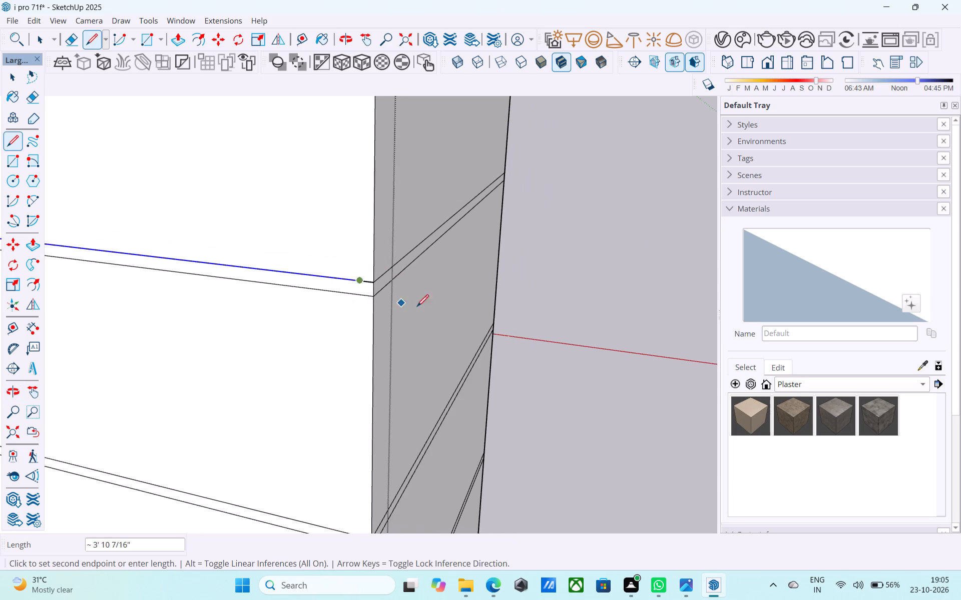
{"action": "scroll", "coordinate": [417, 307], "scroll_direction": "down", "scroll_amount": 9}
{"action": "scroll", "coordinate": [493, 310], "scroll_direction": "up", "scroll_amount": 1}
{"action": "scroll", "coordinate": [493, 310], "scroll_direction": "down", "scroll_amount": 3}
{"action": "middle_click_drag", "start_coordinate": [330, 291], "coordinate": [610, 278]}
{"action": "scroll", "coordinate": [467, 281], "scroll_direction": "up", "scroll_amount": 12}
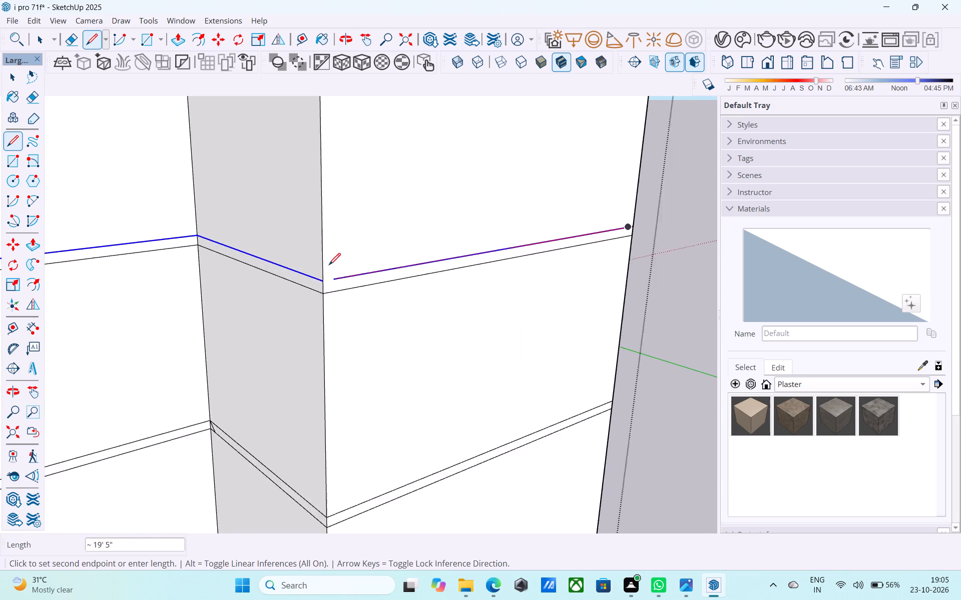
{"action": "scroll", "coordinate": [329, 266], "scroll_direction": "up", "scroll_amount": 4}
{"action": "left_click", "coordinate": [318, 282]}
{"action": "scroll", "coordinate": [342, 279], "scroll_direction": "down", "scroll_amount": 9}
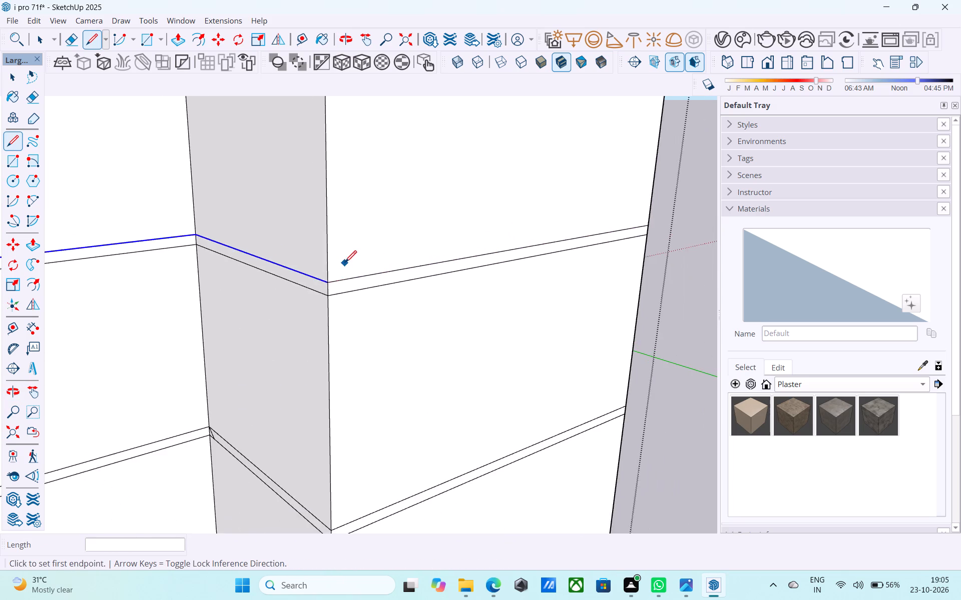
{"action": "scroll", "coordinate": [345, 263], "scroll_direction": "down", "scroll_amount": 2}
{"action": "key", "text": "space"}
Examine the floor bands from the notch side and the open top storey from above.
{"action": "scroll", "coordinate": [342, 263], "scroll_direction": "down", "scroll_amount": 11}
{"action": "middle_click_drag", "start_coordinate": [344, 265], "coordinate": [530, 285]}
{"action": "scroll", "coordinate": [524, 274], "scroll_direction": "down", "scroll_amount": 5}
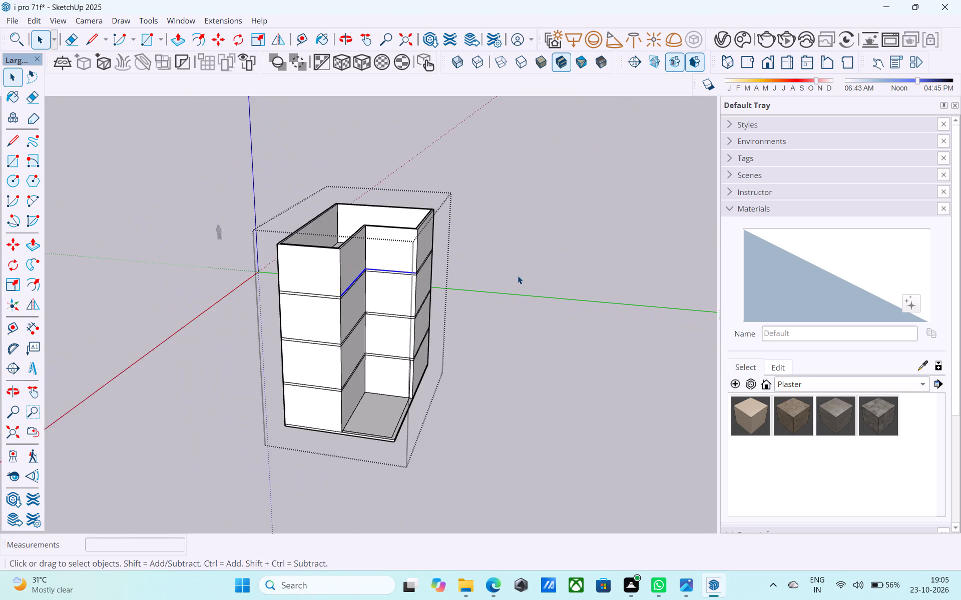
{"action": "middle_click", "coordinate": [506, 274]}
{"action": "left_click", "coordinate": [503, 274]}
{"action": "scroll", "coordinate": [421, 249], "scroll_direction": "up", "scroll_amount": 5}
{"action": "middle_click_drag", "start_coordinate": [407, 249], "coordinate": [395, 381]}
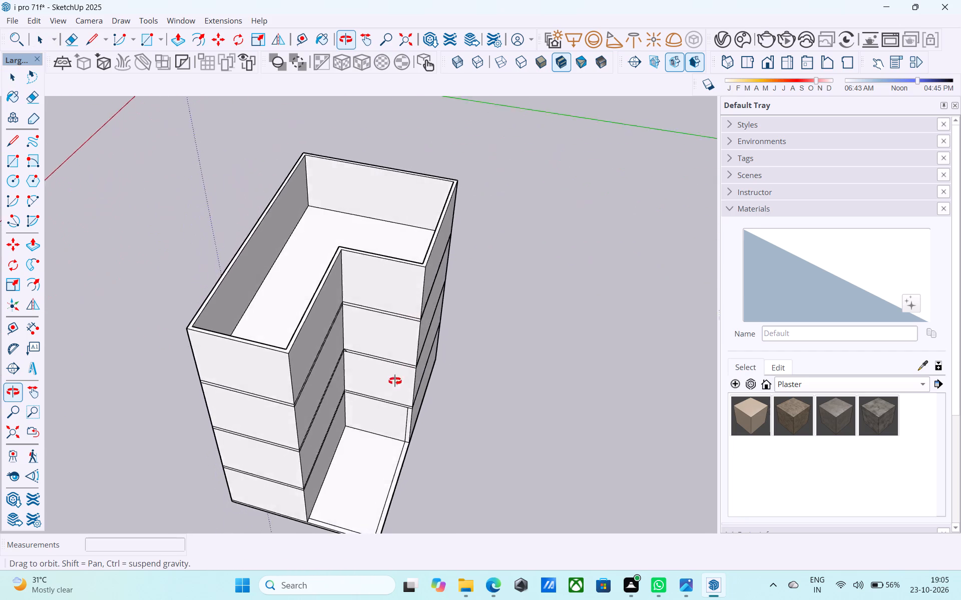
{"action": "middle_click_drag", "start_coordinate": [395, 381], "coordinate": [422, 286]}
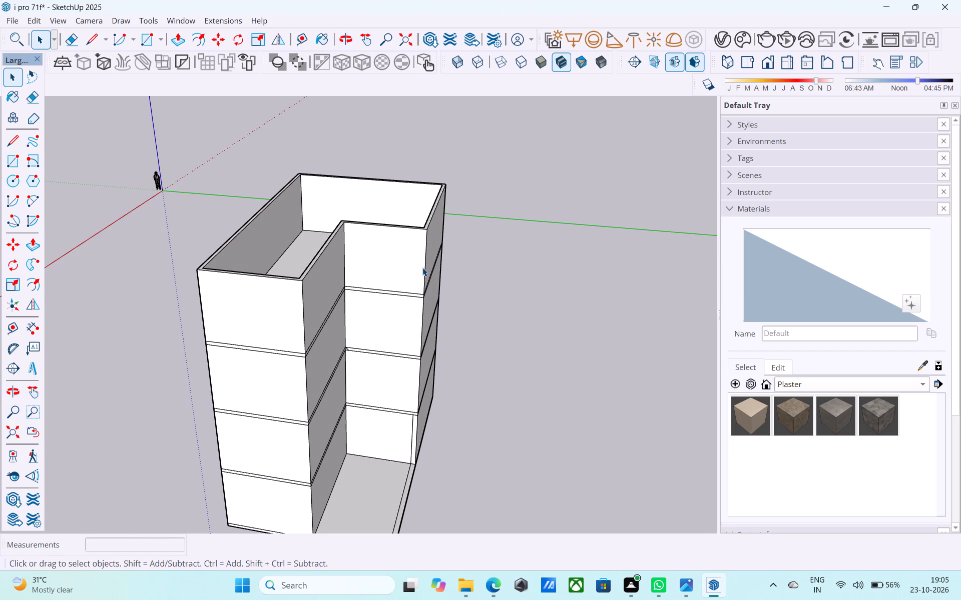
{"action": "middle_click_drag", "start_coordinate": [423, 283], "coordinate": [443, 369]}
{"action": "scroll", "coordinate": [442, 369], "scroll_direction": "up", "scroll_amount": 1}
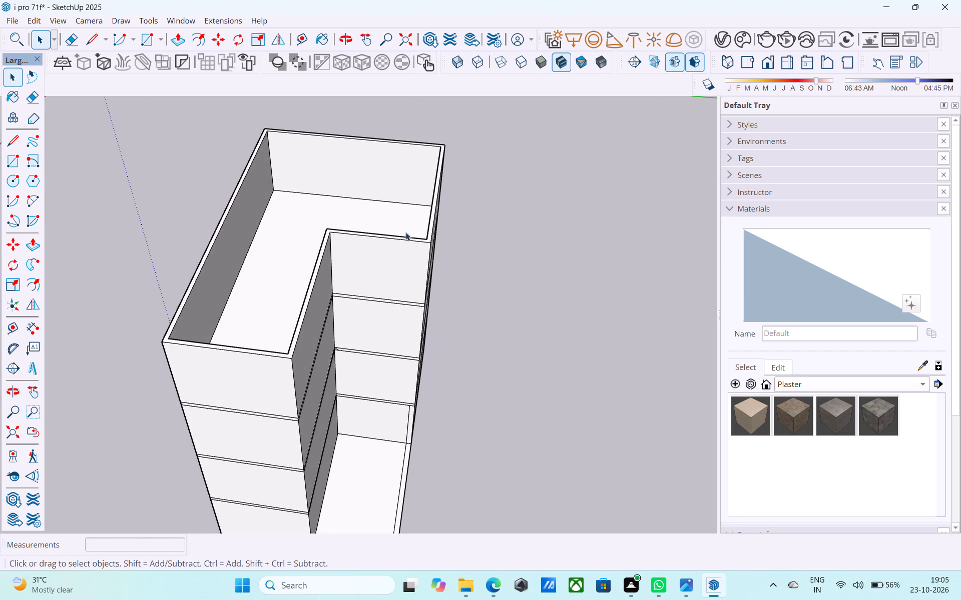
{"action": "scroll", "coordinate": [360, 222], "scroll_direction": "up", "scroll_amount": 5}
{"action": "scroll", "coordinate": [325, 216], "scroll_direction": "down", "scroll_amount": 2}
{"action": "middle_click_drag", "start_coordinate": [325, 216], "coordinate": [362, 298]}
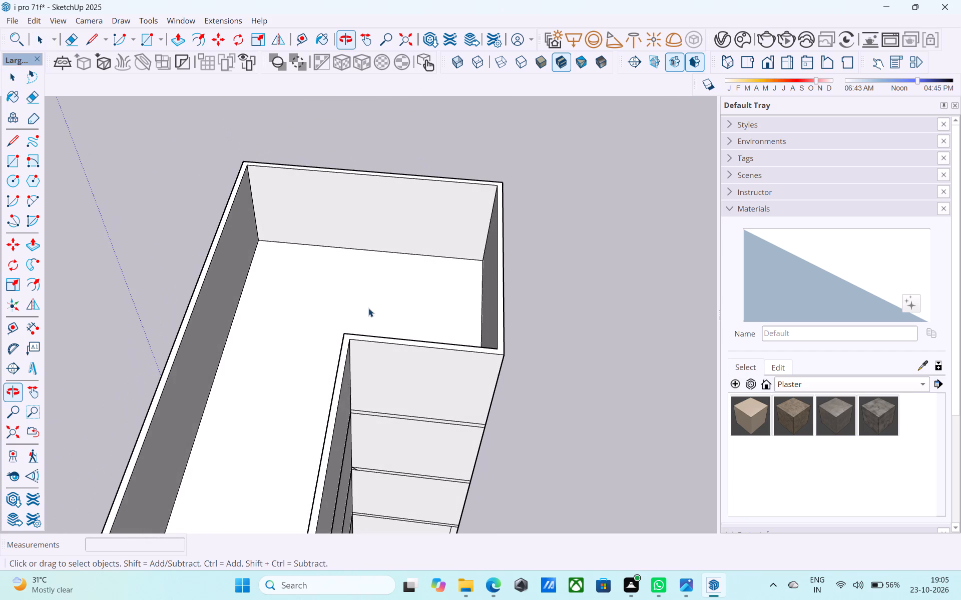
Draw a 20' 6" line across the top storey from the notch's inside wall corner to the opposite end wall's outer edge.
{"action": "key", "text": "l"}
{"action": "scroll", "coordinate": [364, 329], "scroll_direction": "up", "scroll_amount": 6}
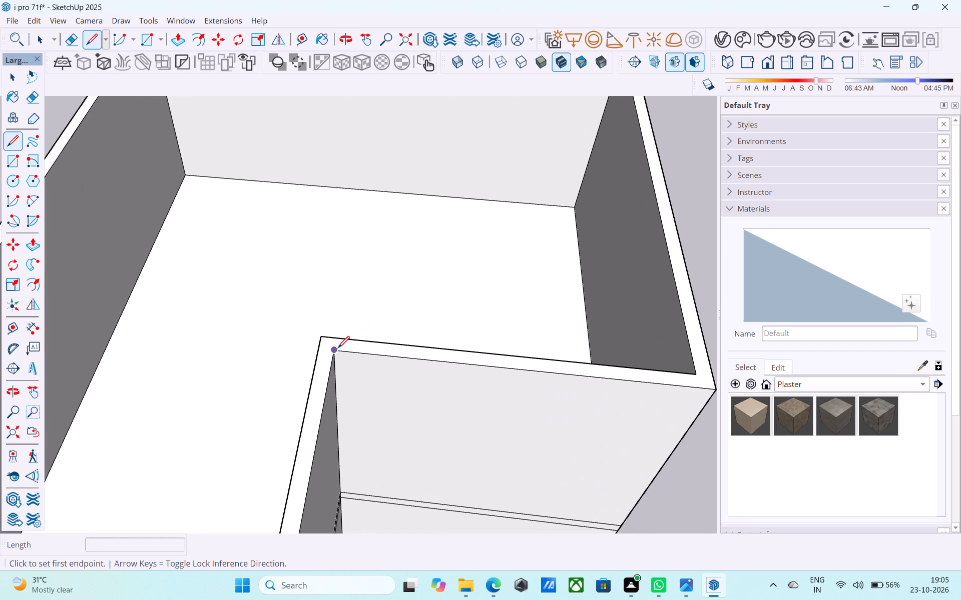
{"action": "left_click", "coordinate": [337, 349]}
{"action": "scroll", "coordinate": [355, 276], "scroll_direction": "down", "scroll_amount": 6}
{"action": "middle_click_drag", "start_coordinate": [453, 235], "coordinate": [155, 286]}
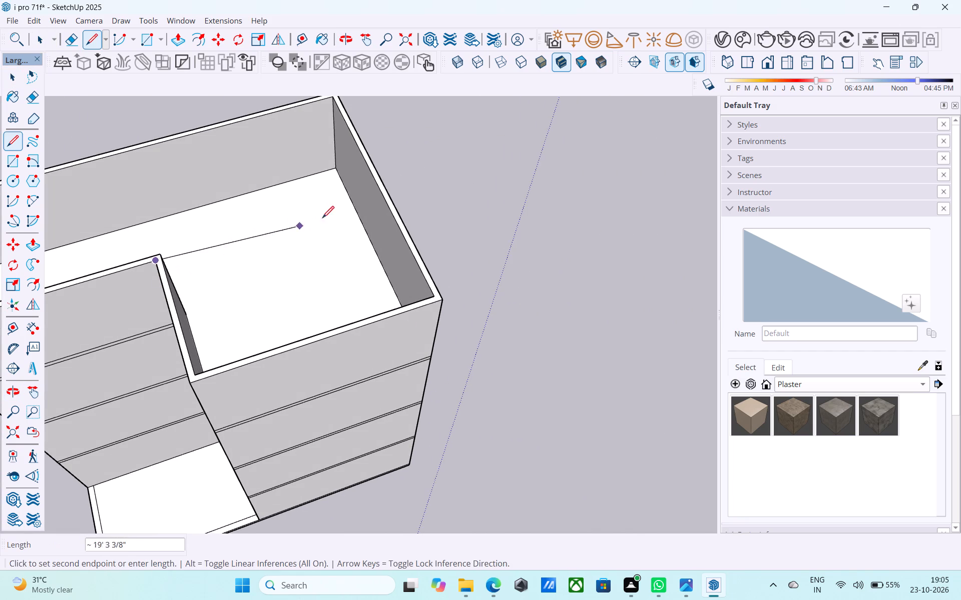
{"action": "scroll", "coordinate": [380, 192], "scroll_direction": "up", "scroll_amount": 4}
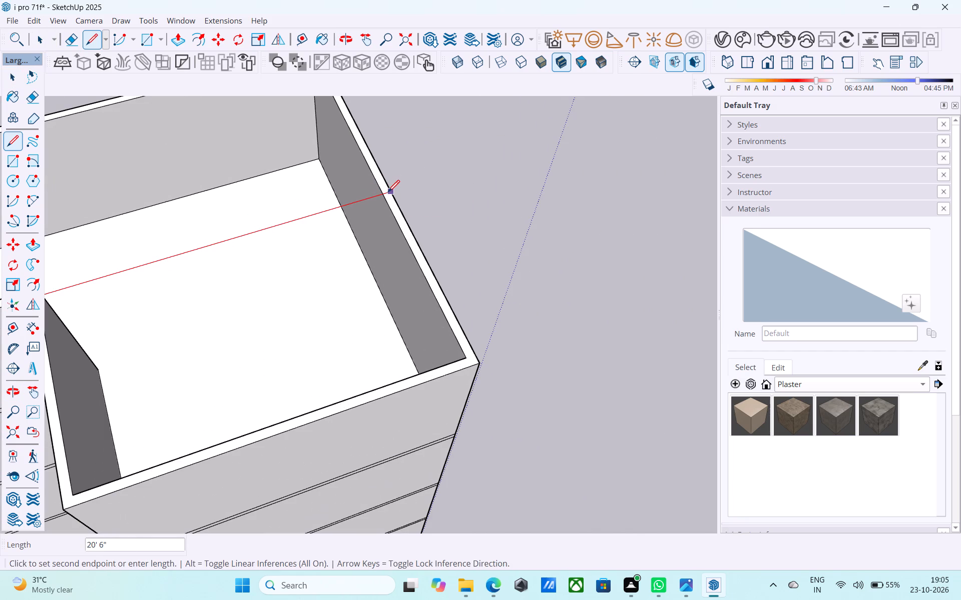
{"action": "left_click", "coordinate": [388, 193]}
{"action": "scroll", "coordinate": [416, 198], "scroll_direction": "down", "scroll_amount": 4}
{"action": "scroll", "coordinate": [417, 200], "scroll_direction": "up", "scroll_amount": 1}
{"action": "scroll", "coordinate": [417, 200], "scroll_direction": "down", "scroll_amount": 1}
{"action": "scroll", "coordinate": [275, 237], "scroll_direction": "up", "scroll_amount": 9}
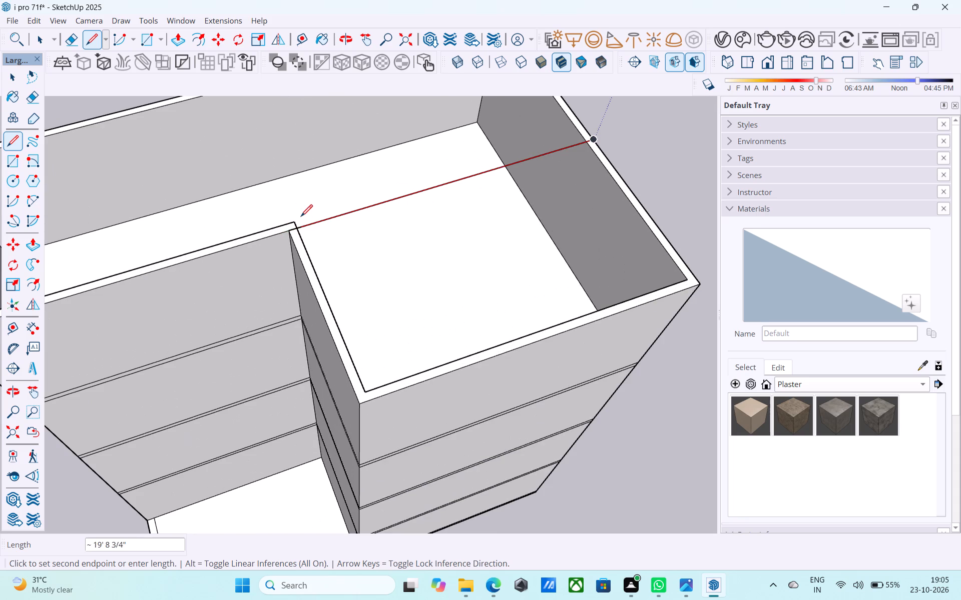
{"action": "left_click", "coordinate": [296, 222]}
{"action": "scroll", "coordinate": [306, 222], "scroll_direction": "up", "scroll_amount": 1}
{"action": "middle_click_drag", "start_coordinate": [305, 222], "coordinate": [296, 222]}
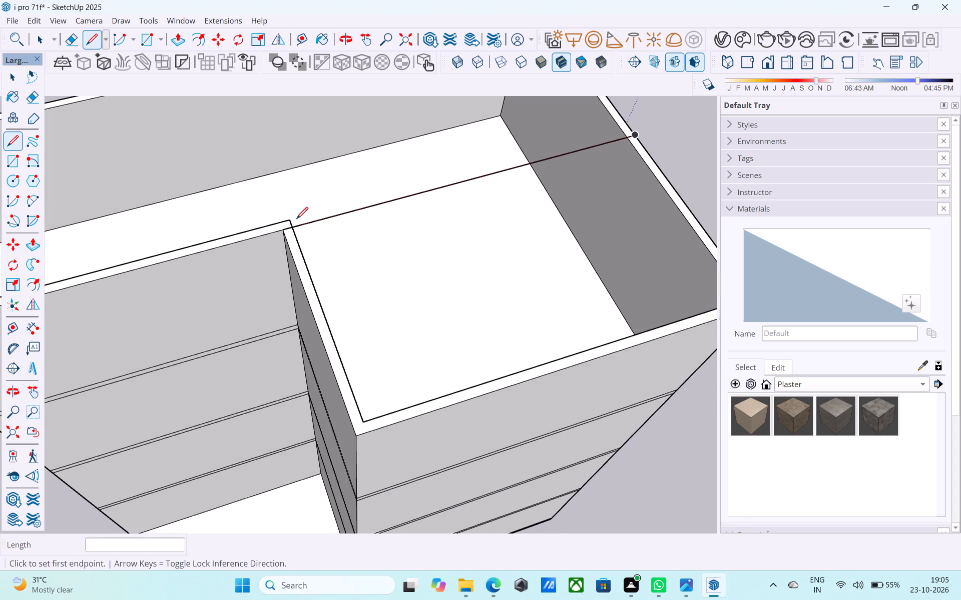
Draw a second, parallel line from the wall top's other corner at the notch to the end wall's outer edge.
{"action": "left_click", "coordinate": [293, 218]}
{"action": "scroll", "coordinate": [366, 202], "scroll_direction": "down", "scroll_amount": 6}
{"action": "middle_click_drag", "start_coordinate": [422, 189], "coordinate": [139, 192]}
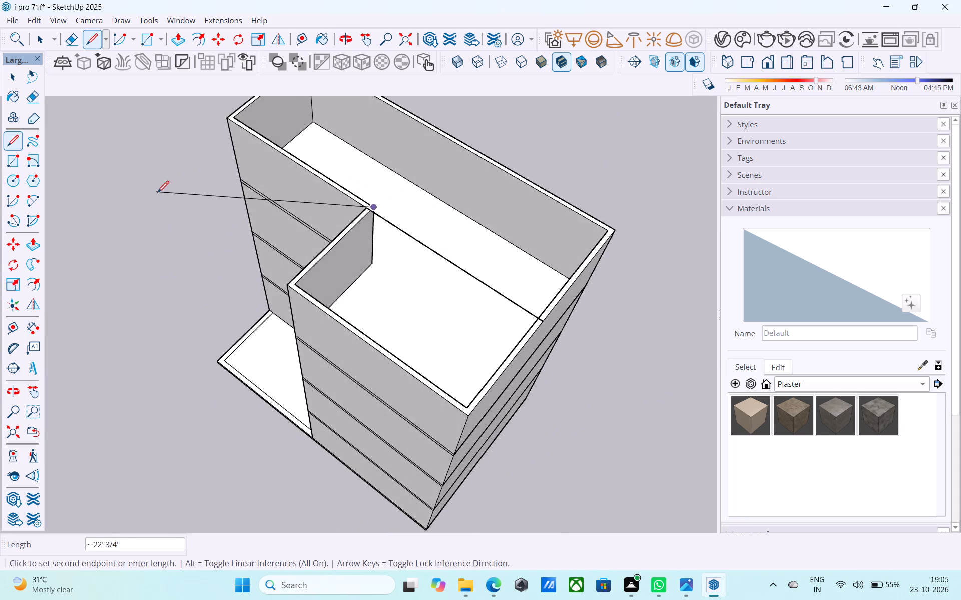
{"action": "scroll", "coordinate": [160, 199], "scroll_direction": "down", "scroll_amount": 4}
{"action": "middle_click_drag", "start_coordinate": [480, 271], "coordinate": [307, 231]}
{"action": "scroll", "coordinate": [381, 252], "scroll_direction": "up", "scroll_amount": 11}
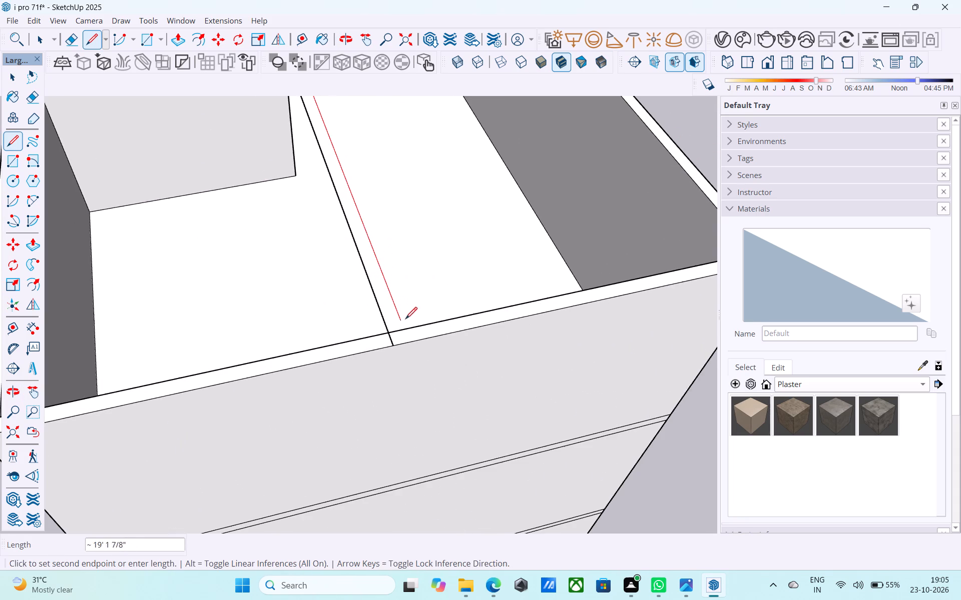
{"action": "left_click", "coordinate": [407, 345]}
{"action": "scroll", "coordinate": [333, 321], "scroll_direction": "down", "scroll_amount": 7}
{"action": "middle_click_drag", "start_coordinate": [306, 320], "coordinate": [290, 317]}
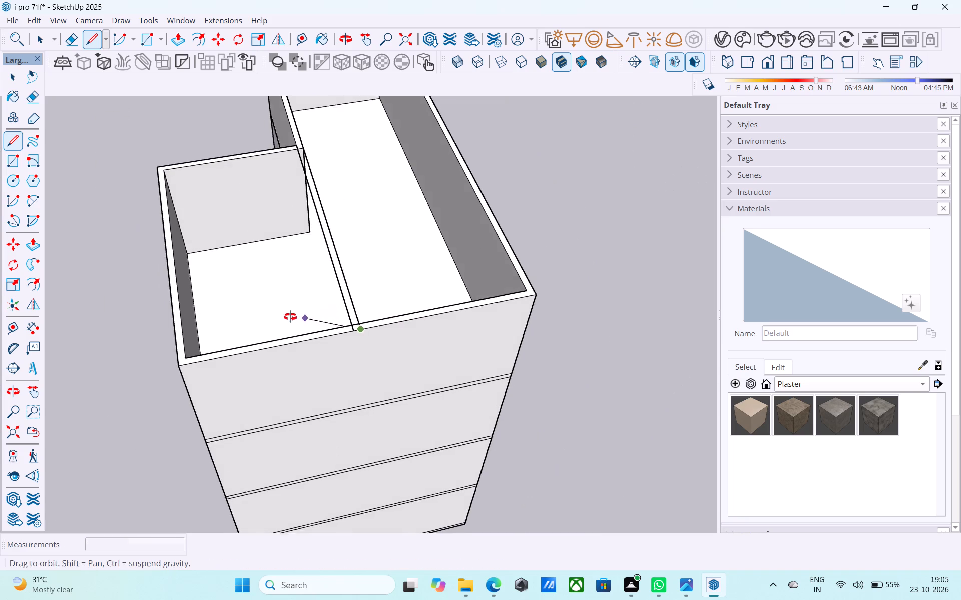
{"action": "middle_click_drag", "start_coordinate": [290, 317], "coordinate": [234, 325]}
{"action": "key", "text": "space"}
Draw a 39' by 12' 3" rectangle across the long room's open top, between the inner wall corners.
{"action": "scroll", "coordinate": [308, 293], "scroll_direction": "down", "scroll_amount": 6}
{"action": "middle_click_drag", "start_coordinate": [315, 313], "coordinate": [304, 249]}
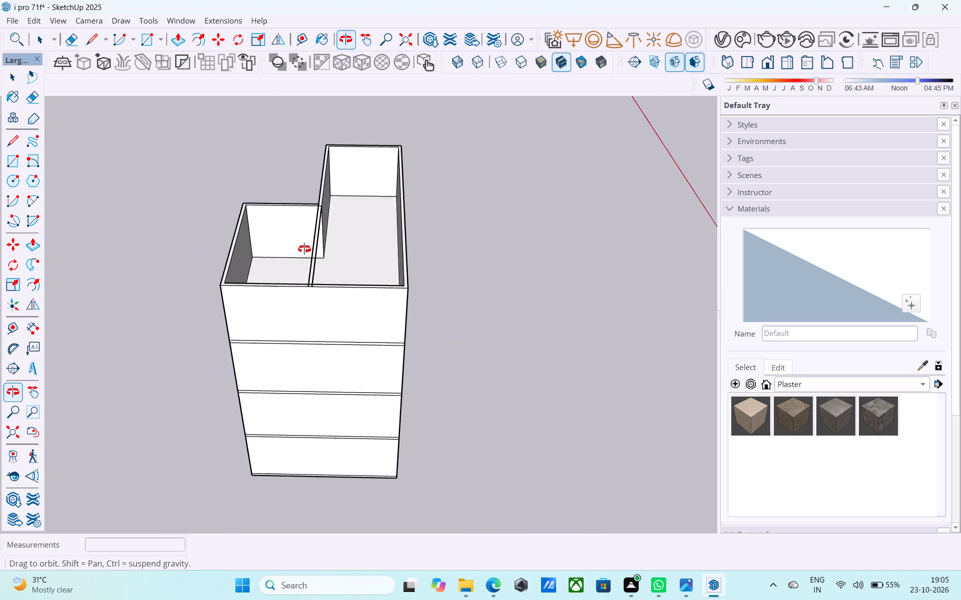
{"action": "middle_click_drag", "start_coordinate": [304, 249], "coordinate": [310, 271]}
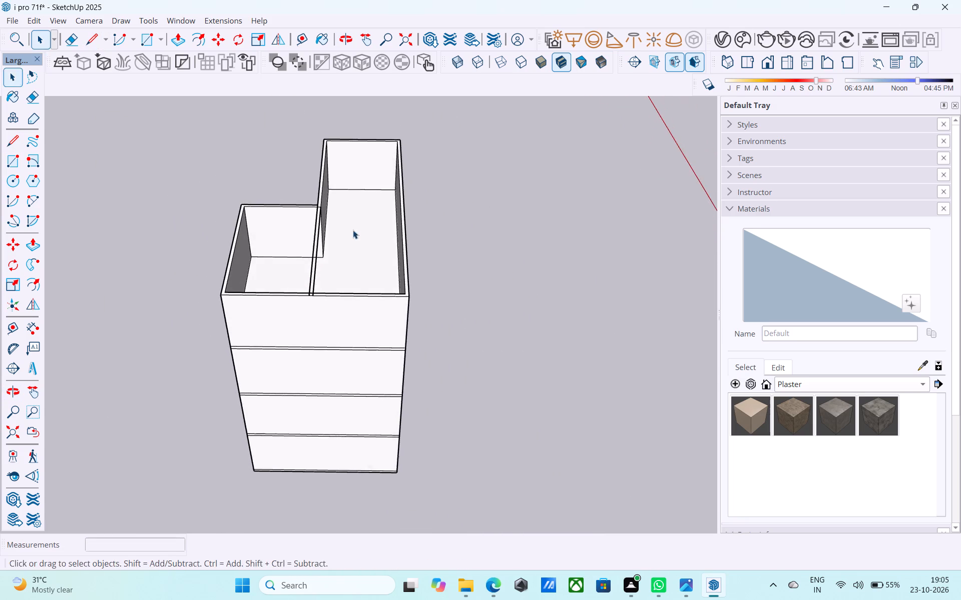
{"action": "middle_click_drag", "start_coordinate": [353, 230], "coordinate": [398, 252], "text": "shift"}
{"action": "scroll", "coordinate": [324, 232], "scroll_direction": "up", "scroll_amount": 9}
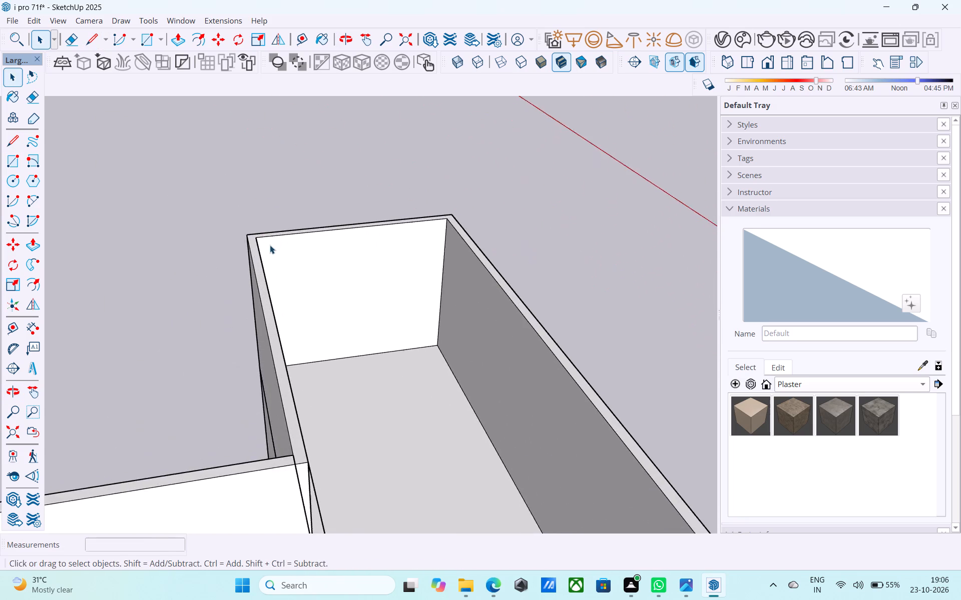
{"action": "middle_click_drag", "start_coordinate": [270, 245], "coordinate": [275, 236], "text": "shift"}
{"action": "scroll", "coordinate": [270, 245], "scroll_direction": "up", "scroll_amount": 1}
{"action": "key", "text": "r"}
{"action": "left_click", "coordinate": [277, 238]}
{"action": "scroll", "coordinate": [266, 228], "scroll_direction": "down", "scroll_amount": 2}
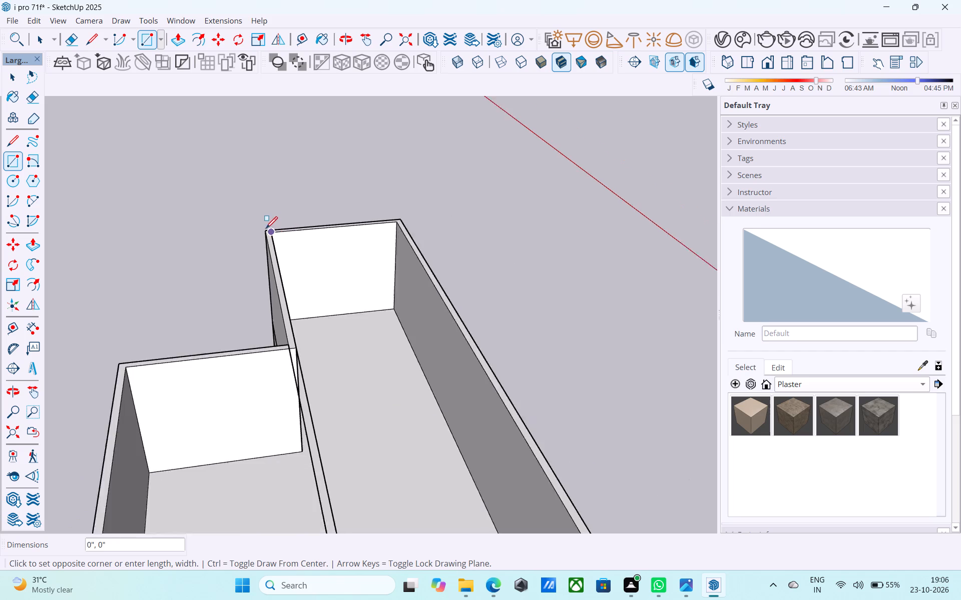
{"action": "scroll", "coordinate": [266, 229], "scroll_direction": "down", "scroll_amount": 9}
{"action": "scroll", "coordinate": [378, 379], "scroll_direction": "up", "scroll_amount": 13}
{"action": "left_click", "coordinate": [396, 314]}
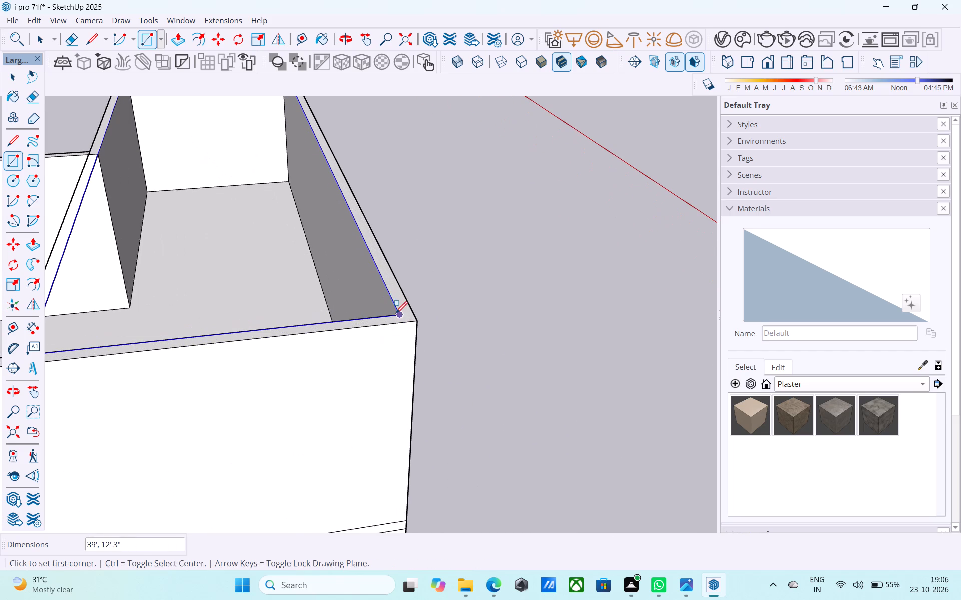
{"action": "scroll", "coordinate": [398, 311], "scroll_direction": "down", "scroll_amount": 6}
{"action": "middle_click_drag", "start_coordinate": [372, 286], "coordinate": [398, 315]}
Reverse the face of the rectangle covering the long room.
{"action": "key", "text": "space"}
{"action": "left_click", "coordinate": [345, 305]}
{"action": "right_click", "coordinate": [345, 305]}
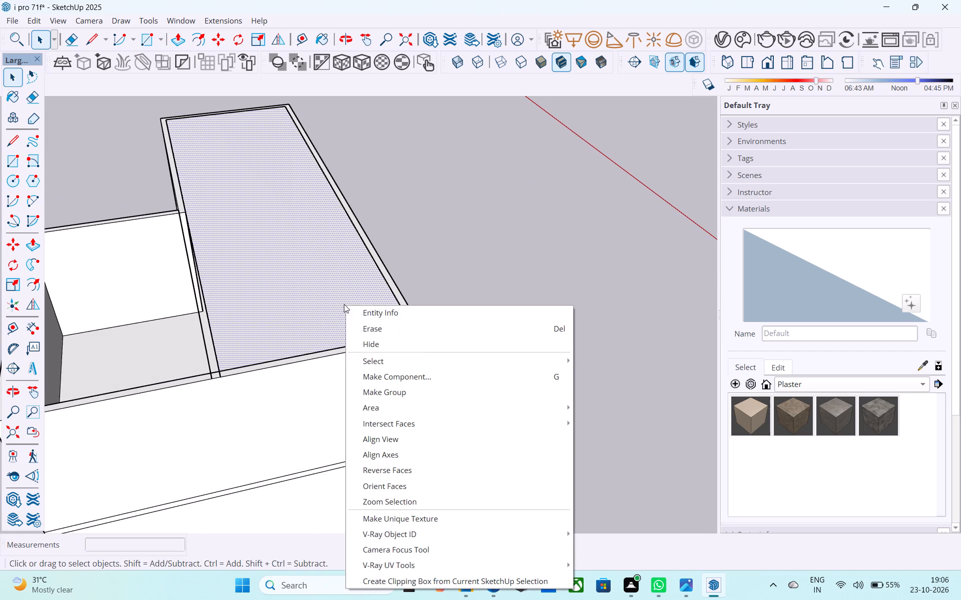
{"action": "left_click", "coordinate": [432, 467]}
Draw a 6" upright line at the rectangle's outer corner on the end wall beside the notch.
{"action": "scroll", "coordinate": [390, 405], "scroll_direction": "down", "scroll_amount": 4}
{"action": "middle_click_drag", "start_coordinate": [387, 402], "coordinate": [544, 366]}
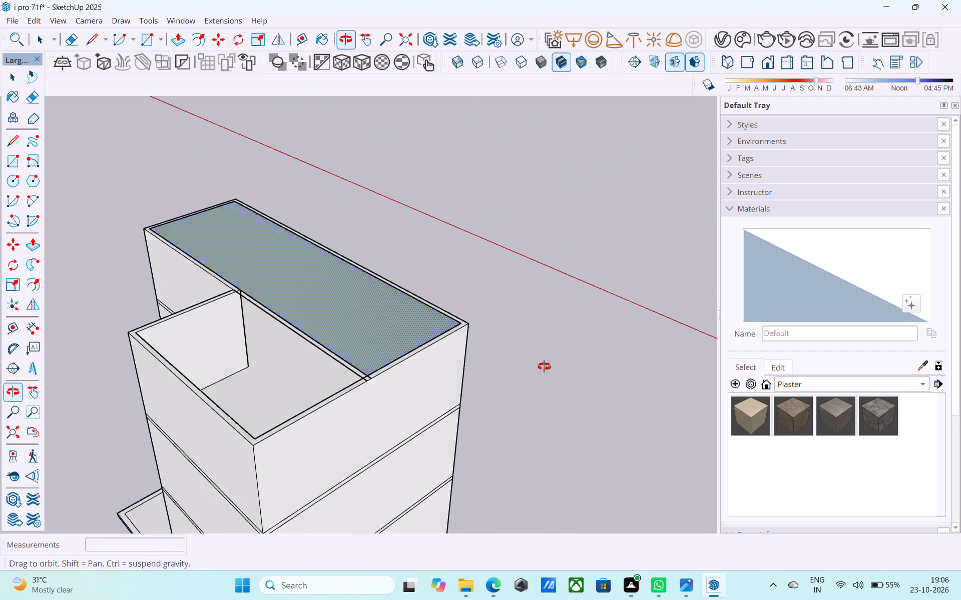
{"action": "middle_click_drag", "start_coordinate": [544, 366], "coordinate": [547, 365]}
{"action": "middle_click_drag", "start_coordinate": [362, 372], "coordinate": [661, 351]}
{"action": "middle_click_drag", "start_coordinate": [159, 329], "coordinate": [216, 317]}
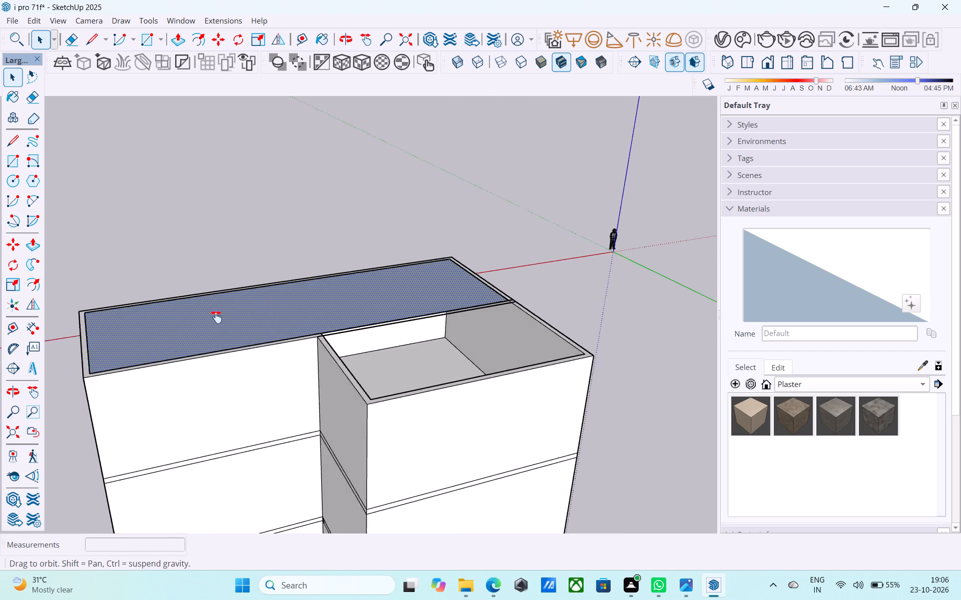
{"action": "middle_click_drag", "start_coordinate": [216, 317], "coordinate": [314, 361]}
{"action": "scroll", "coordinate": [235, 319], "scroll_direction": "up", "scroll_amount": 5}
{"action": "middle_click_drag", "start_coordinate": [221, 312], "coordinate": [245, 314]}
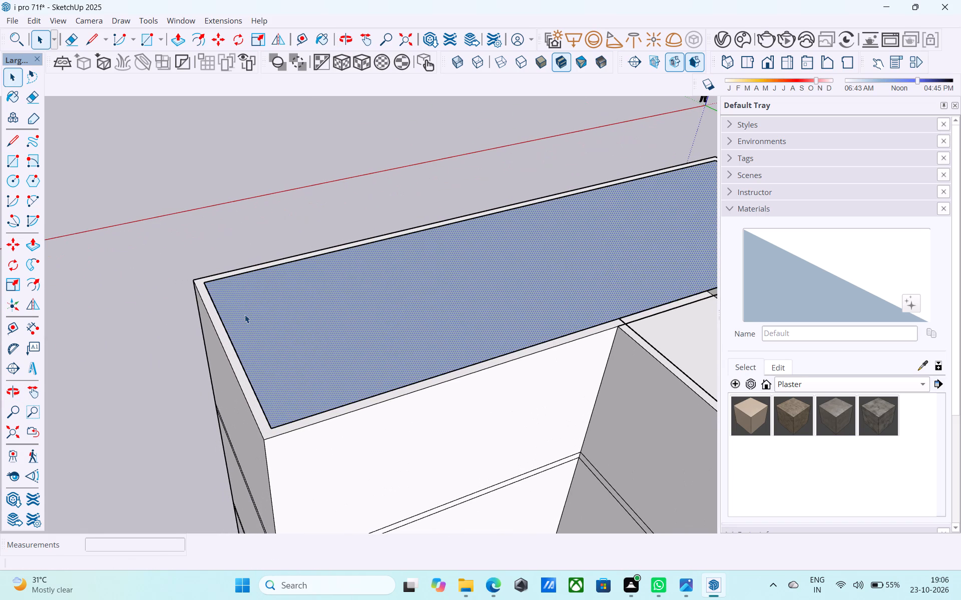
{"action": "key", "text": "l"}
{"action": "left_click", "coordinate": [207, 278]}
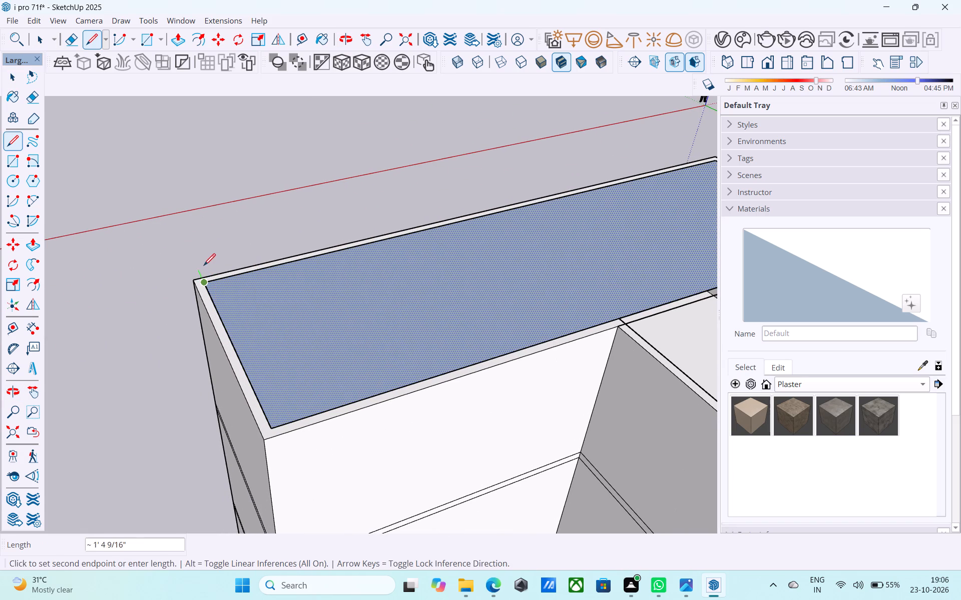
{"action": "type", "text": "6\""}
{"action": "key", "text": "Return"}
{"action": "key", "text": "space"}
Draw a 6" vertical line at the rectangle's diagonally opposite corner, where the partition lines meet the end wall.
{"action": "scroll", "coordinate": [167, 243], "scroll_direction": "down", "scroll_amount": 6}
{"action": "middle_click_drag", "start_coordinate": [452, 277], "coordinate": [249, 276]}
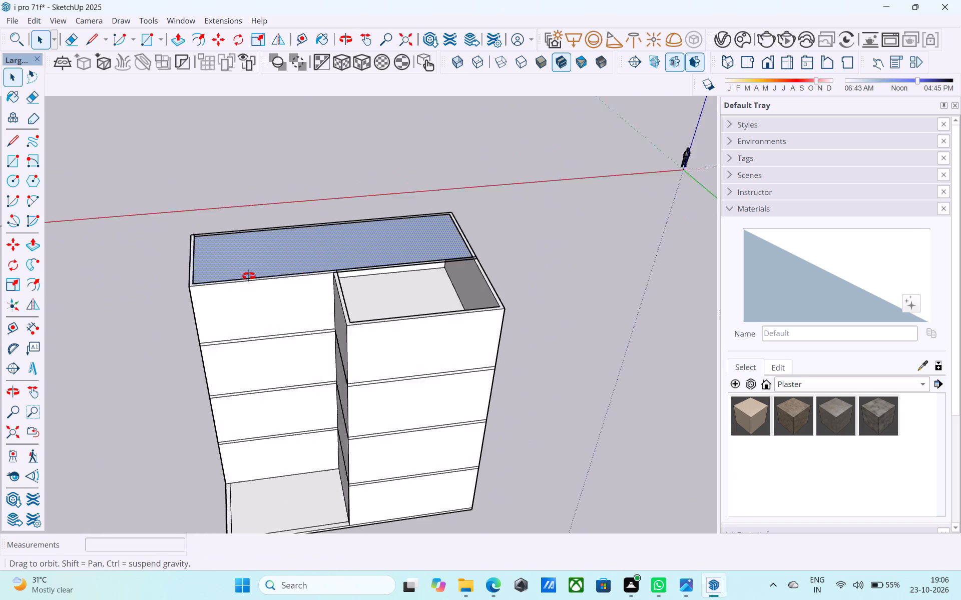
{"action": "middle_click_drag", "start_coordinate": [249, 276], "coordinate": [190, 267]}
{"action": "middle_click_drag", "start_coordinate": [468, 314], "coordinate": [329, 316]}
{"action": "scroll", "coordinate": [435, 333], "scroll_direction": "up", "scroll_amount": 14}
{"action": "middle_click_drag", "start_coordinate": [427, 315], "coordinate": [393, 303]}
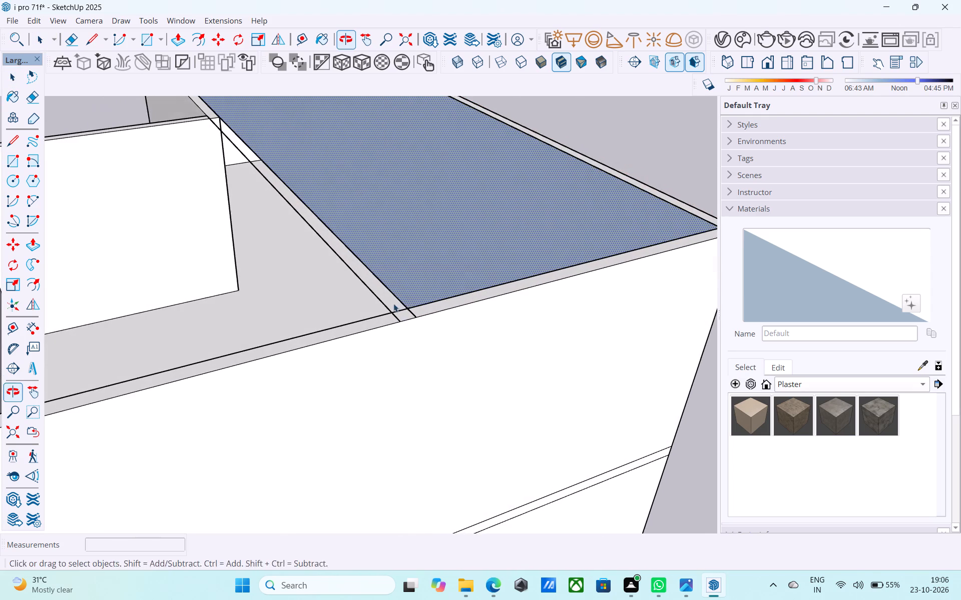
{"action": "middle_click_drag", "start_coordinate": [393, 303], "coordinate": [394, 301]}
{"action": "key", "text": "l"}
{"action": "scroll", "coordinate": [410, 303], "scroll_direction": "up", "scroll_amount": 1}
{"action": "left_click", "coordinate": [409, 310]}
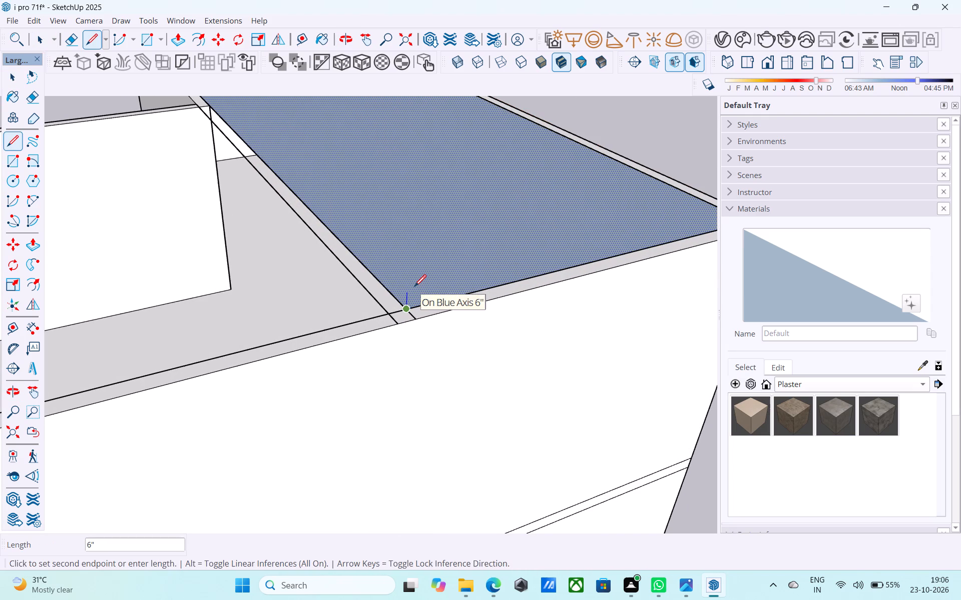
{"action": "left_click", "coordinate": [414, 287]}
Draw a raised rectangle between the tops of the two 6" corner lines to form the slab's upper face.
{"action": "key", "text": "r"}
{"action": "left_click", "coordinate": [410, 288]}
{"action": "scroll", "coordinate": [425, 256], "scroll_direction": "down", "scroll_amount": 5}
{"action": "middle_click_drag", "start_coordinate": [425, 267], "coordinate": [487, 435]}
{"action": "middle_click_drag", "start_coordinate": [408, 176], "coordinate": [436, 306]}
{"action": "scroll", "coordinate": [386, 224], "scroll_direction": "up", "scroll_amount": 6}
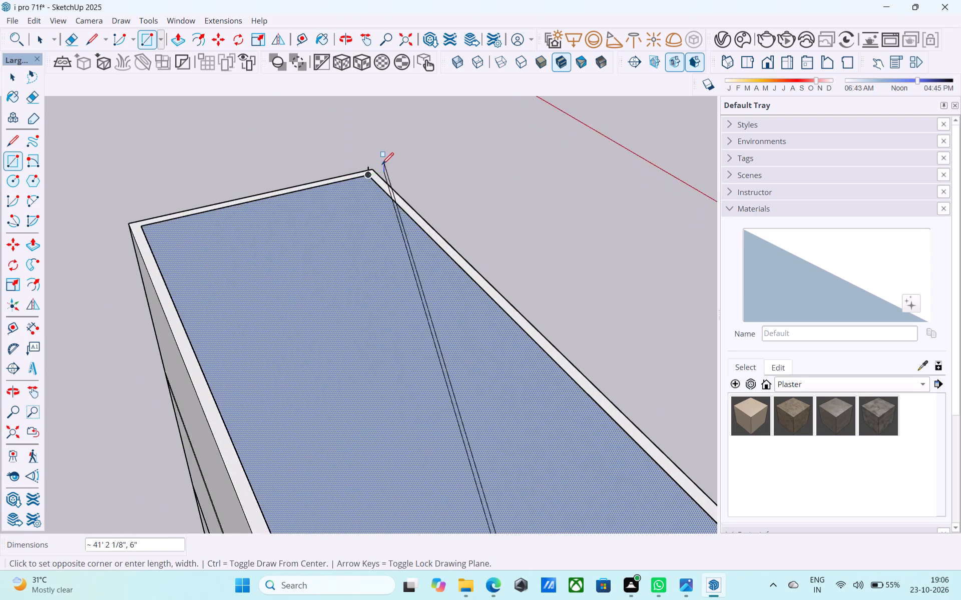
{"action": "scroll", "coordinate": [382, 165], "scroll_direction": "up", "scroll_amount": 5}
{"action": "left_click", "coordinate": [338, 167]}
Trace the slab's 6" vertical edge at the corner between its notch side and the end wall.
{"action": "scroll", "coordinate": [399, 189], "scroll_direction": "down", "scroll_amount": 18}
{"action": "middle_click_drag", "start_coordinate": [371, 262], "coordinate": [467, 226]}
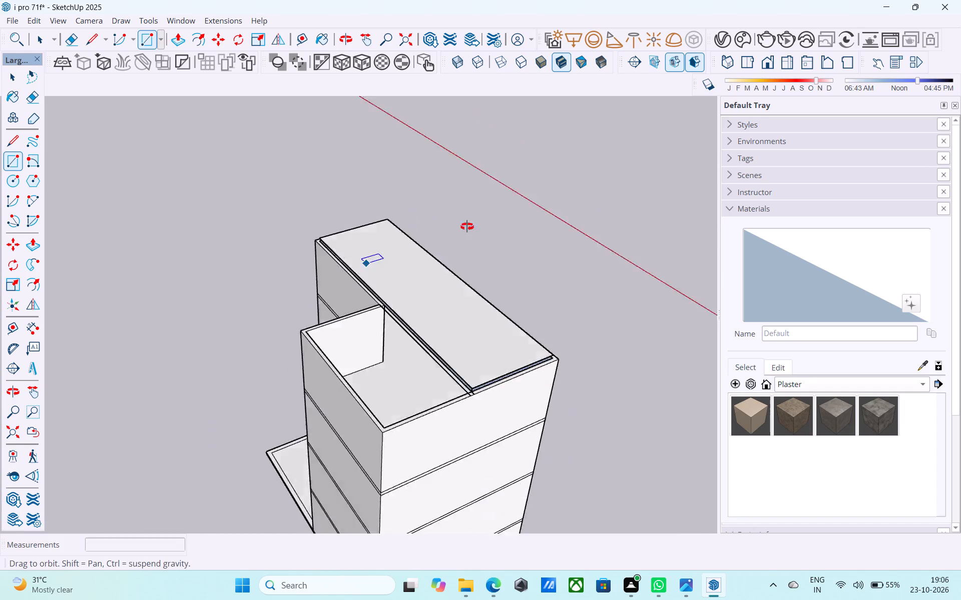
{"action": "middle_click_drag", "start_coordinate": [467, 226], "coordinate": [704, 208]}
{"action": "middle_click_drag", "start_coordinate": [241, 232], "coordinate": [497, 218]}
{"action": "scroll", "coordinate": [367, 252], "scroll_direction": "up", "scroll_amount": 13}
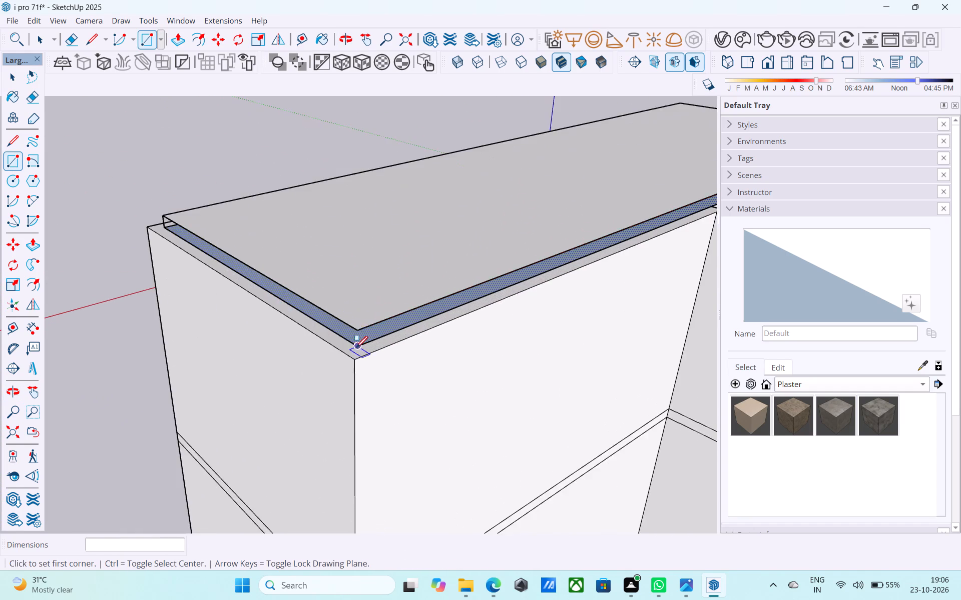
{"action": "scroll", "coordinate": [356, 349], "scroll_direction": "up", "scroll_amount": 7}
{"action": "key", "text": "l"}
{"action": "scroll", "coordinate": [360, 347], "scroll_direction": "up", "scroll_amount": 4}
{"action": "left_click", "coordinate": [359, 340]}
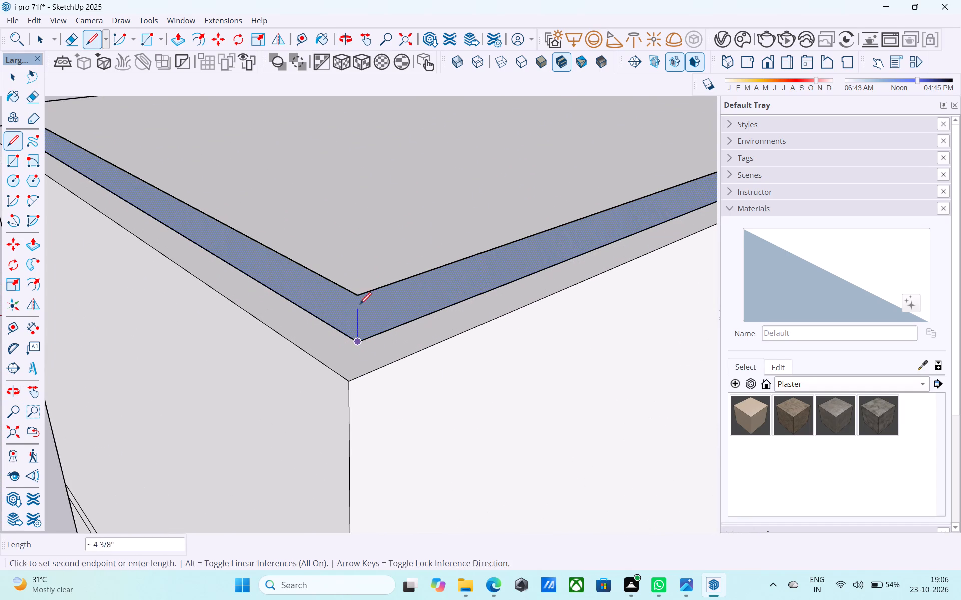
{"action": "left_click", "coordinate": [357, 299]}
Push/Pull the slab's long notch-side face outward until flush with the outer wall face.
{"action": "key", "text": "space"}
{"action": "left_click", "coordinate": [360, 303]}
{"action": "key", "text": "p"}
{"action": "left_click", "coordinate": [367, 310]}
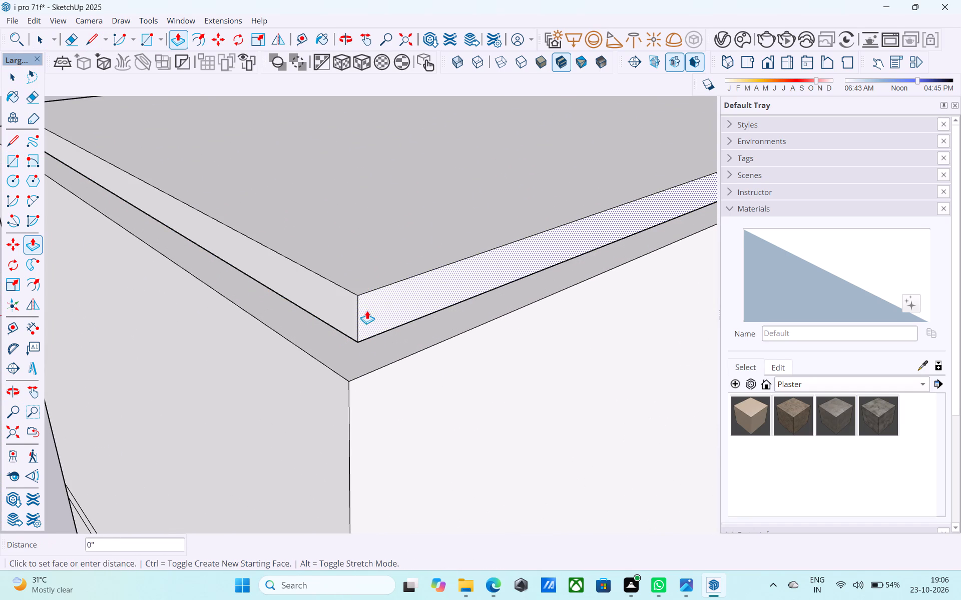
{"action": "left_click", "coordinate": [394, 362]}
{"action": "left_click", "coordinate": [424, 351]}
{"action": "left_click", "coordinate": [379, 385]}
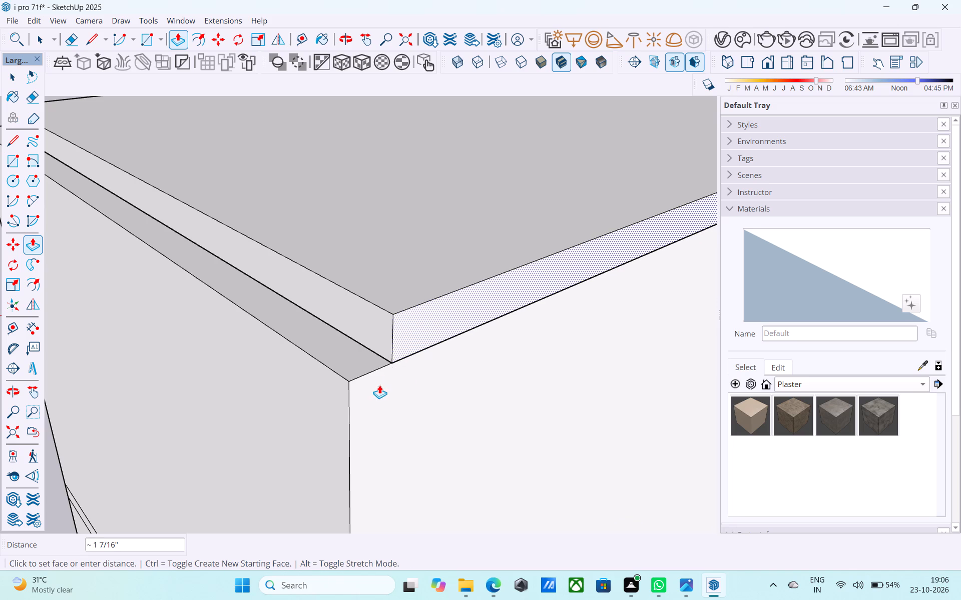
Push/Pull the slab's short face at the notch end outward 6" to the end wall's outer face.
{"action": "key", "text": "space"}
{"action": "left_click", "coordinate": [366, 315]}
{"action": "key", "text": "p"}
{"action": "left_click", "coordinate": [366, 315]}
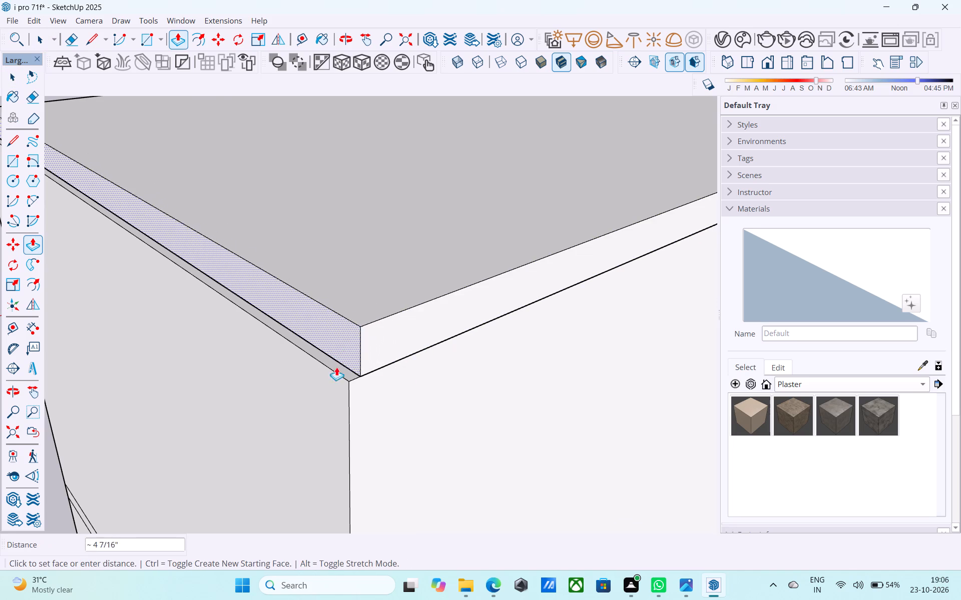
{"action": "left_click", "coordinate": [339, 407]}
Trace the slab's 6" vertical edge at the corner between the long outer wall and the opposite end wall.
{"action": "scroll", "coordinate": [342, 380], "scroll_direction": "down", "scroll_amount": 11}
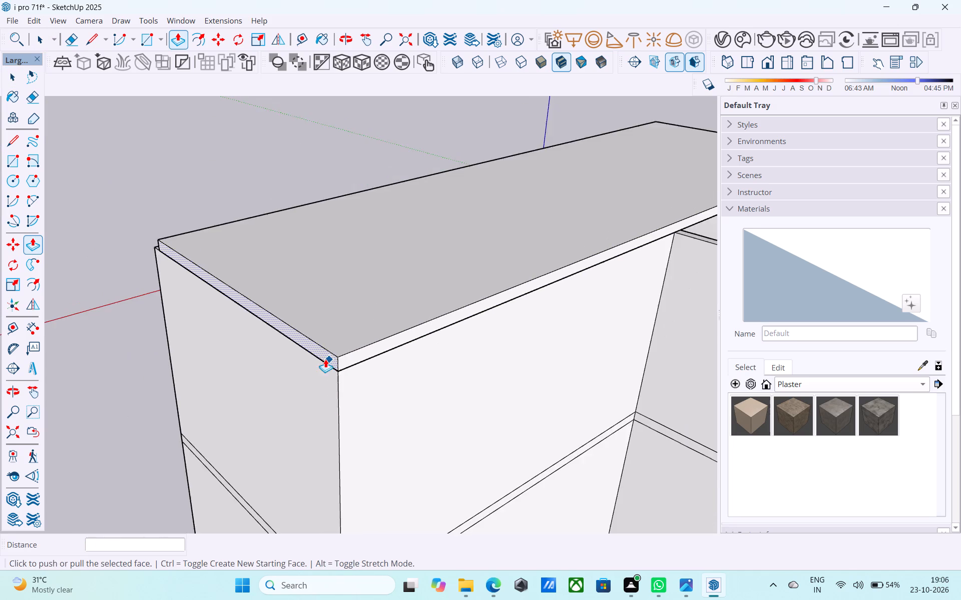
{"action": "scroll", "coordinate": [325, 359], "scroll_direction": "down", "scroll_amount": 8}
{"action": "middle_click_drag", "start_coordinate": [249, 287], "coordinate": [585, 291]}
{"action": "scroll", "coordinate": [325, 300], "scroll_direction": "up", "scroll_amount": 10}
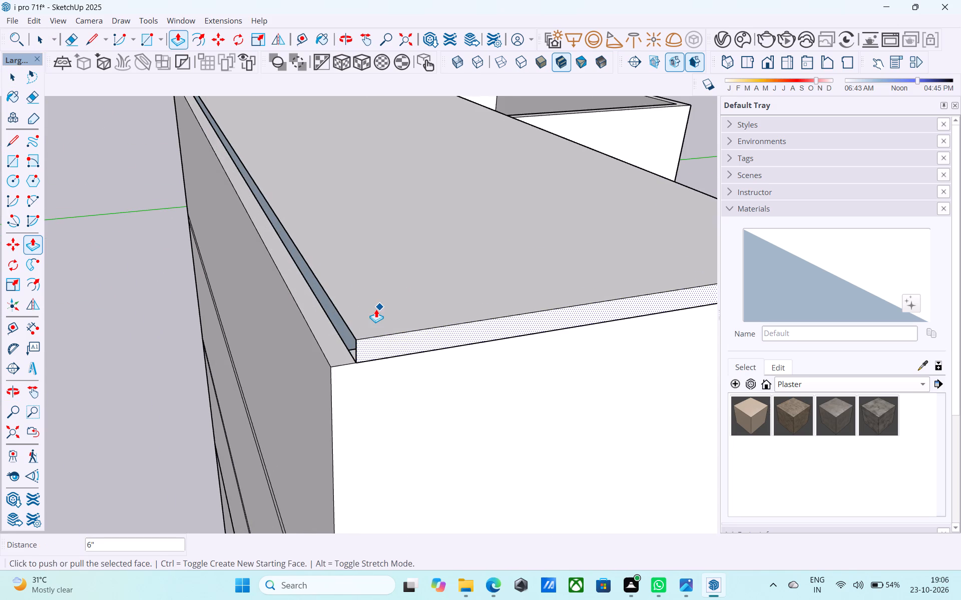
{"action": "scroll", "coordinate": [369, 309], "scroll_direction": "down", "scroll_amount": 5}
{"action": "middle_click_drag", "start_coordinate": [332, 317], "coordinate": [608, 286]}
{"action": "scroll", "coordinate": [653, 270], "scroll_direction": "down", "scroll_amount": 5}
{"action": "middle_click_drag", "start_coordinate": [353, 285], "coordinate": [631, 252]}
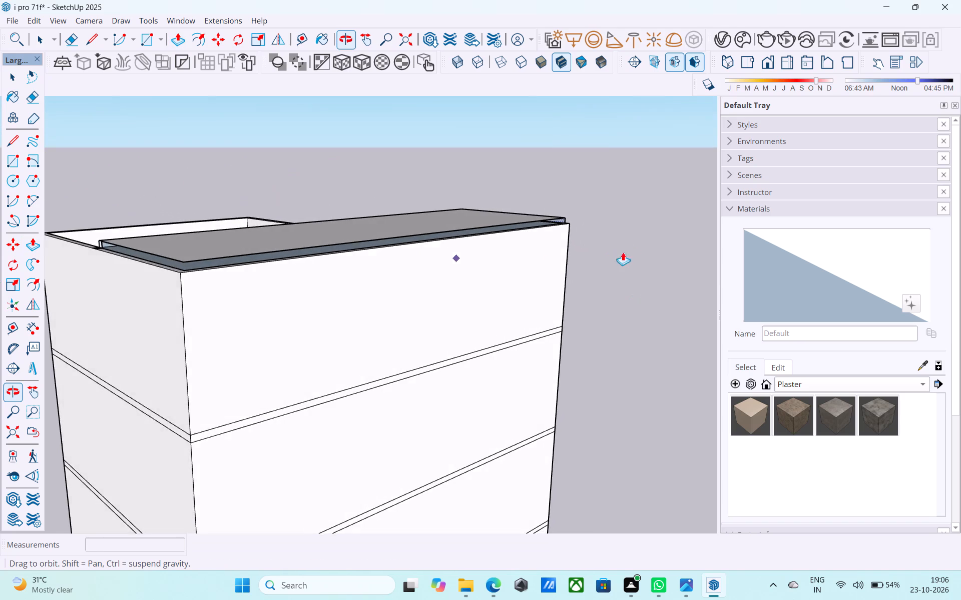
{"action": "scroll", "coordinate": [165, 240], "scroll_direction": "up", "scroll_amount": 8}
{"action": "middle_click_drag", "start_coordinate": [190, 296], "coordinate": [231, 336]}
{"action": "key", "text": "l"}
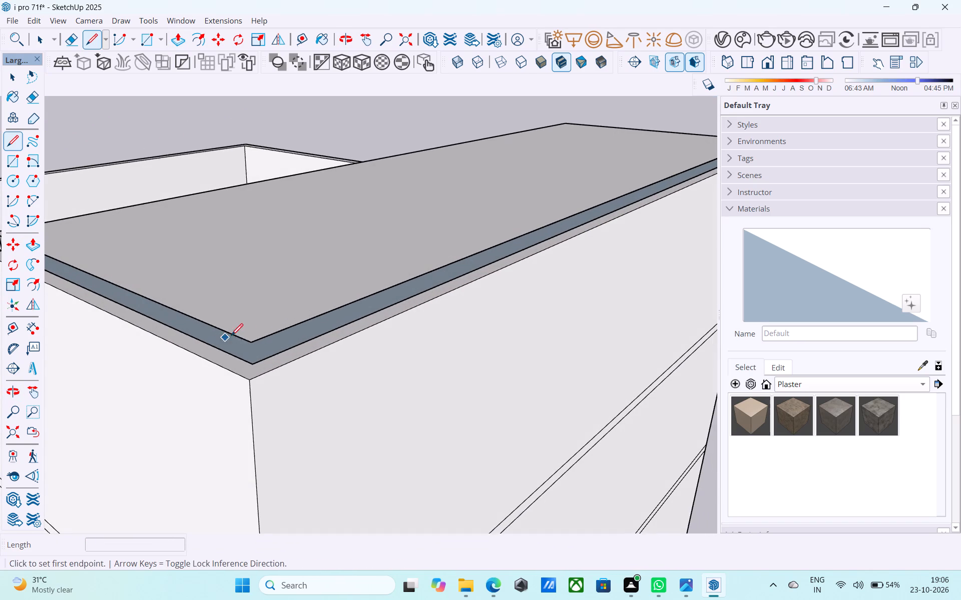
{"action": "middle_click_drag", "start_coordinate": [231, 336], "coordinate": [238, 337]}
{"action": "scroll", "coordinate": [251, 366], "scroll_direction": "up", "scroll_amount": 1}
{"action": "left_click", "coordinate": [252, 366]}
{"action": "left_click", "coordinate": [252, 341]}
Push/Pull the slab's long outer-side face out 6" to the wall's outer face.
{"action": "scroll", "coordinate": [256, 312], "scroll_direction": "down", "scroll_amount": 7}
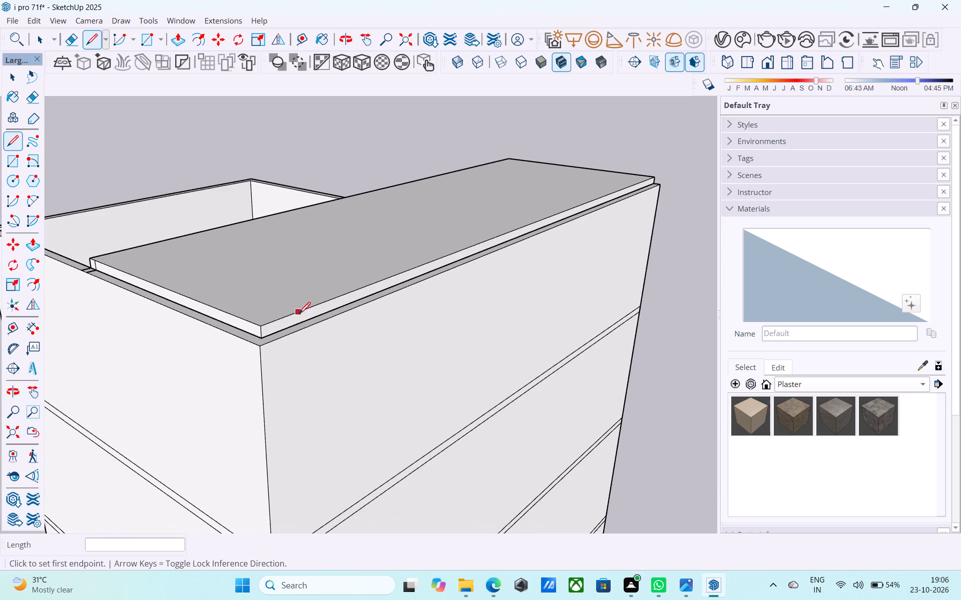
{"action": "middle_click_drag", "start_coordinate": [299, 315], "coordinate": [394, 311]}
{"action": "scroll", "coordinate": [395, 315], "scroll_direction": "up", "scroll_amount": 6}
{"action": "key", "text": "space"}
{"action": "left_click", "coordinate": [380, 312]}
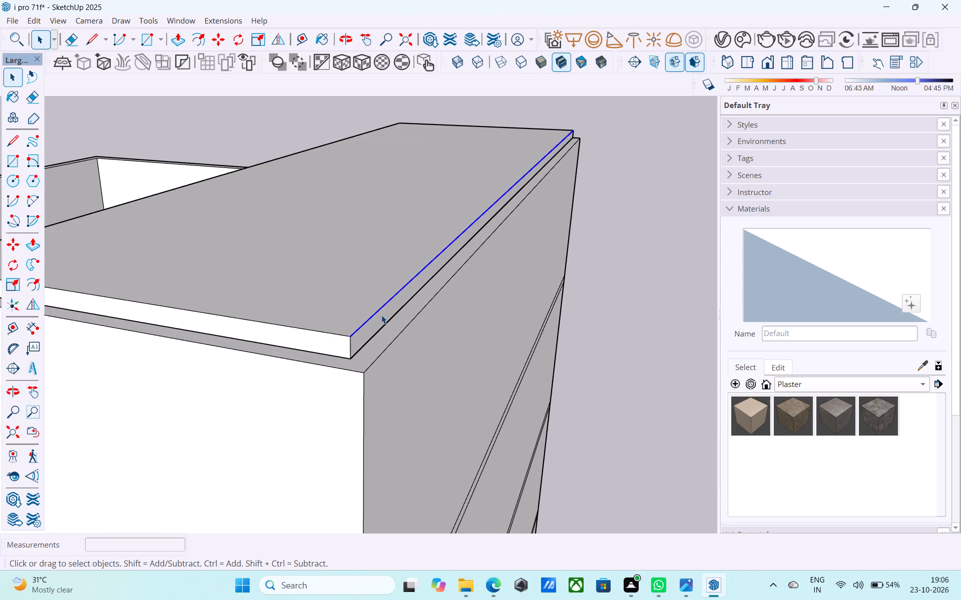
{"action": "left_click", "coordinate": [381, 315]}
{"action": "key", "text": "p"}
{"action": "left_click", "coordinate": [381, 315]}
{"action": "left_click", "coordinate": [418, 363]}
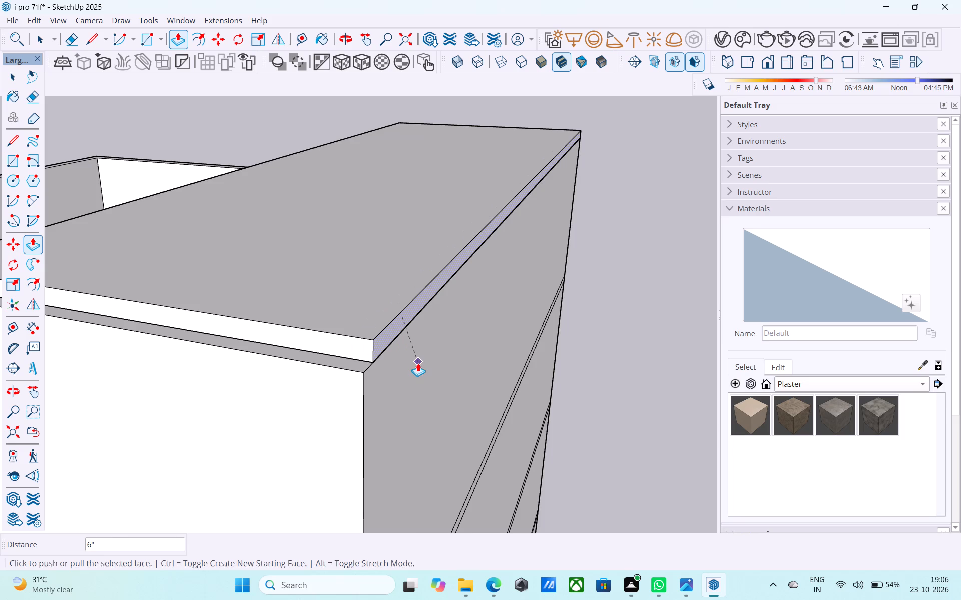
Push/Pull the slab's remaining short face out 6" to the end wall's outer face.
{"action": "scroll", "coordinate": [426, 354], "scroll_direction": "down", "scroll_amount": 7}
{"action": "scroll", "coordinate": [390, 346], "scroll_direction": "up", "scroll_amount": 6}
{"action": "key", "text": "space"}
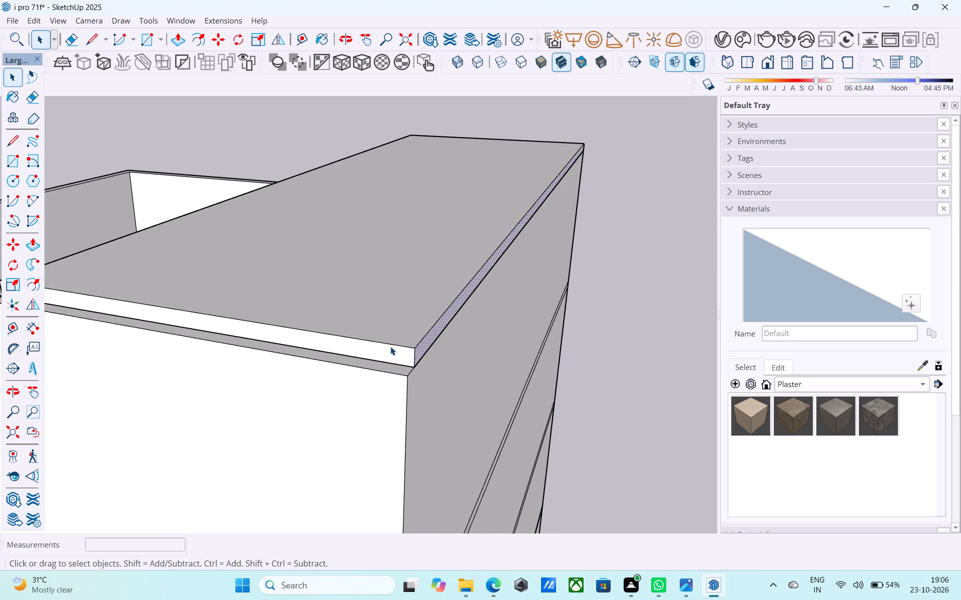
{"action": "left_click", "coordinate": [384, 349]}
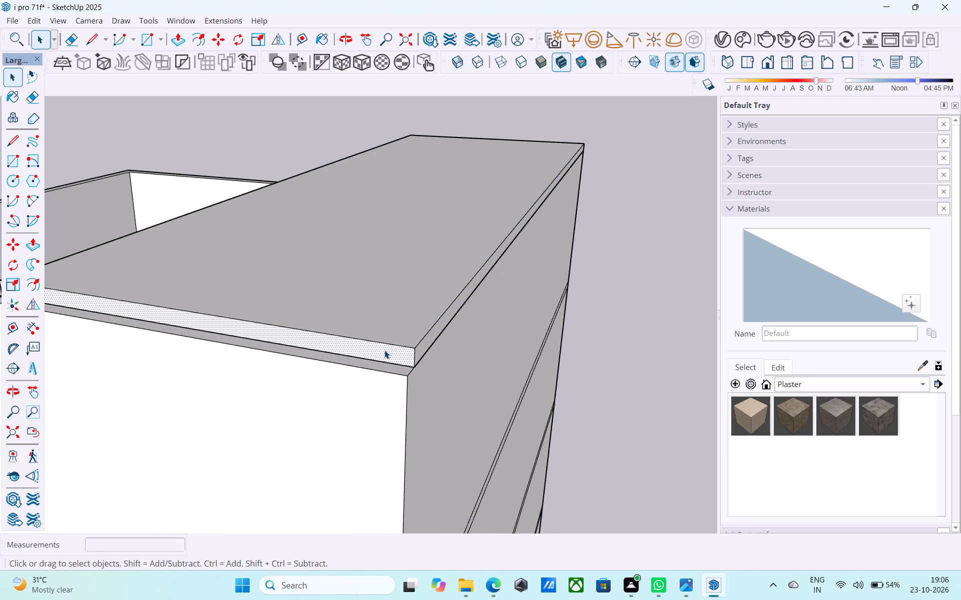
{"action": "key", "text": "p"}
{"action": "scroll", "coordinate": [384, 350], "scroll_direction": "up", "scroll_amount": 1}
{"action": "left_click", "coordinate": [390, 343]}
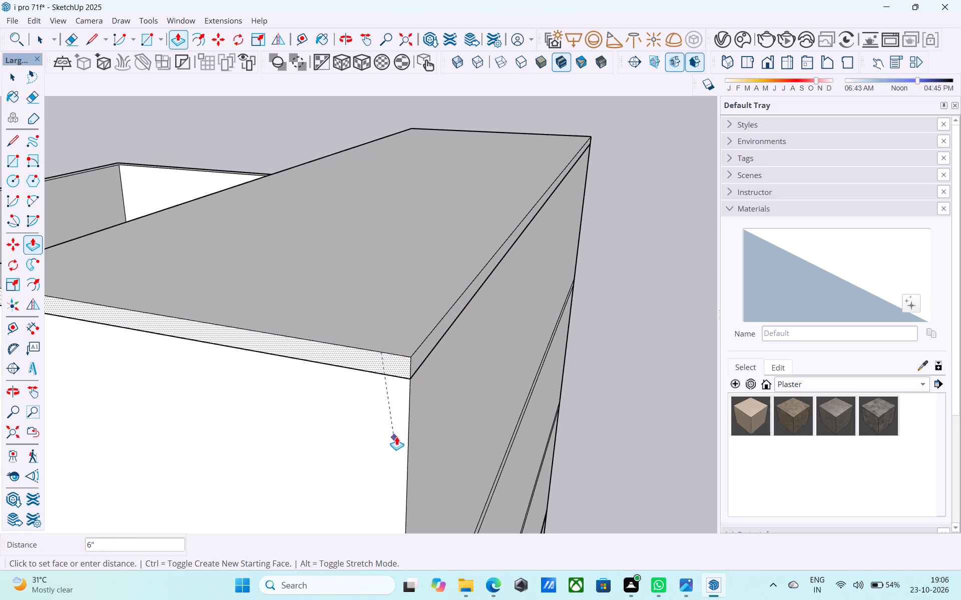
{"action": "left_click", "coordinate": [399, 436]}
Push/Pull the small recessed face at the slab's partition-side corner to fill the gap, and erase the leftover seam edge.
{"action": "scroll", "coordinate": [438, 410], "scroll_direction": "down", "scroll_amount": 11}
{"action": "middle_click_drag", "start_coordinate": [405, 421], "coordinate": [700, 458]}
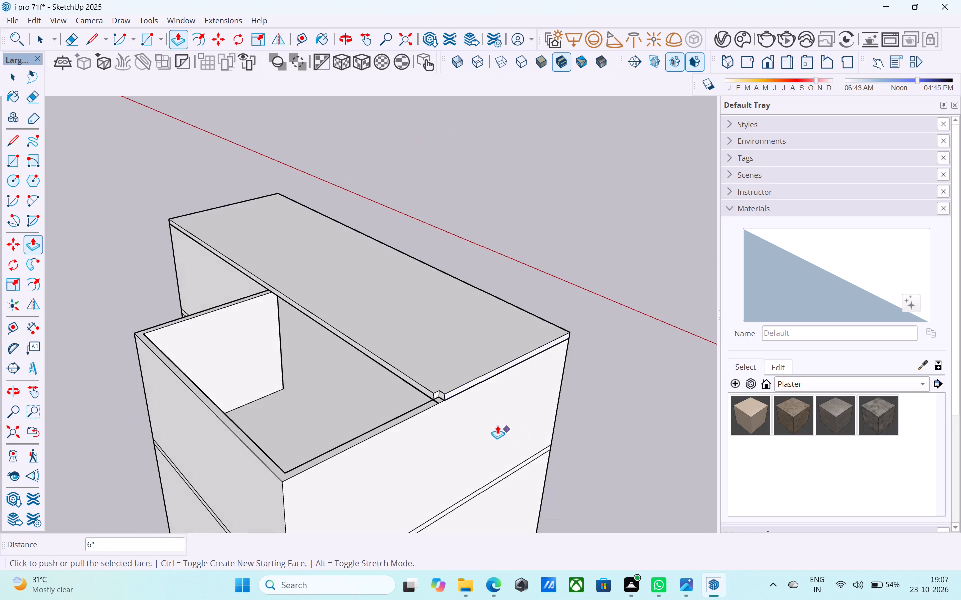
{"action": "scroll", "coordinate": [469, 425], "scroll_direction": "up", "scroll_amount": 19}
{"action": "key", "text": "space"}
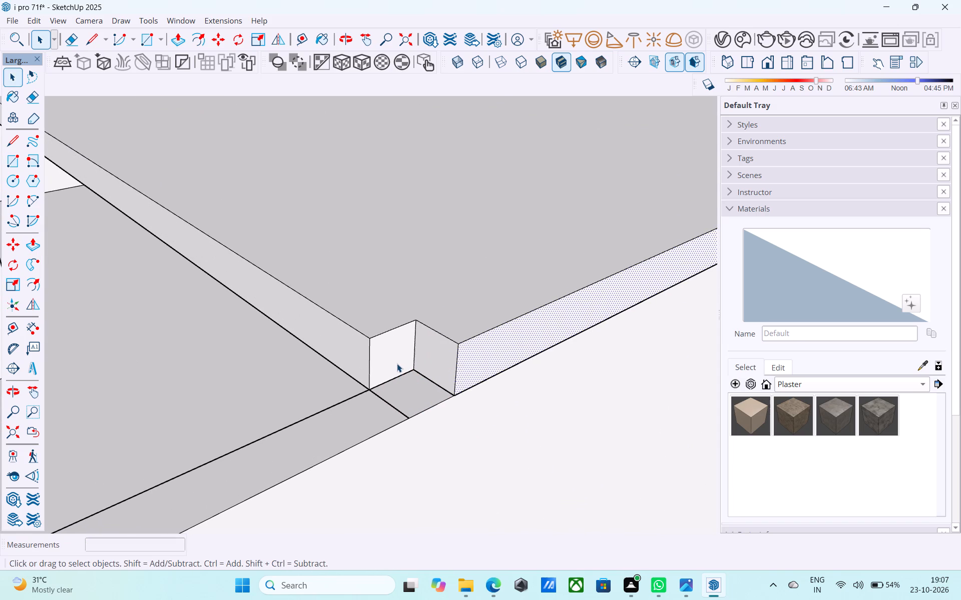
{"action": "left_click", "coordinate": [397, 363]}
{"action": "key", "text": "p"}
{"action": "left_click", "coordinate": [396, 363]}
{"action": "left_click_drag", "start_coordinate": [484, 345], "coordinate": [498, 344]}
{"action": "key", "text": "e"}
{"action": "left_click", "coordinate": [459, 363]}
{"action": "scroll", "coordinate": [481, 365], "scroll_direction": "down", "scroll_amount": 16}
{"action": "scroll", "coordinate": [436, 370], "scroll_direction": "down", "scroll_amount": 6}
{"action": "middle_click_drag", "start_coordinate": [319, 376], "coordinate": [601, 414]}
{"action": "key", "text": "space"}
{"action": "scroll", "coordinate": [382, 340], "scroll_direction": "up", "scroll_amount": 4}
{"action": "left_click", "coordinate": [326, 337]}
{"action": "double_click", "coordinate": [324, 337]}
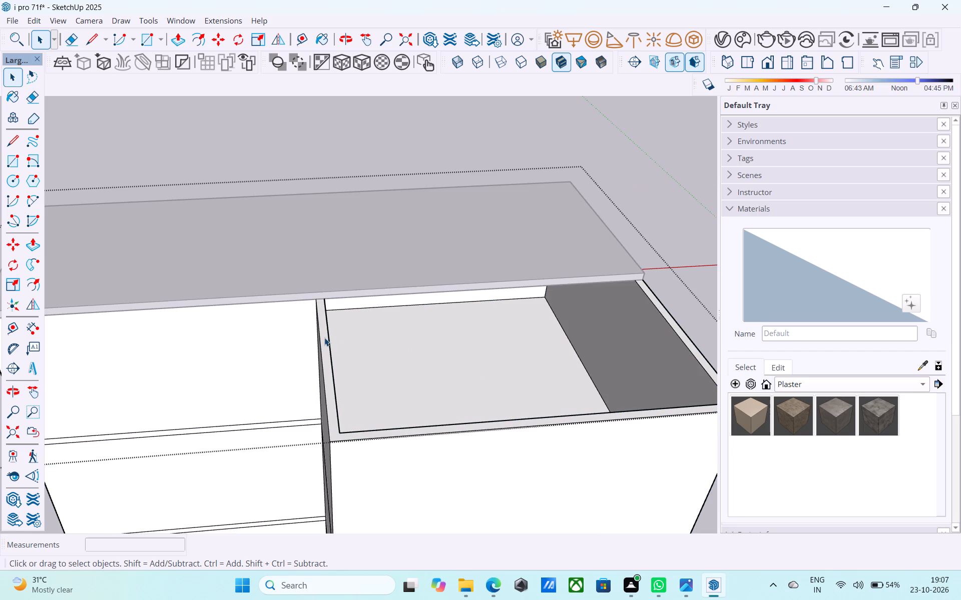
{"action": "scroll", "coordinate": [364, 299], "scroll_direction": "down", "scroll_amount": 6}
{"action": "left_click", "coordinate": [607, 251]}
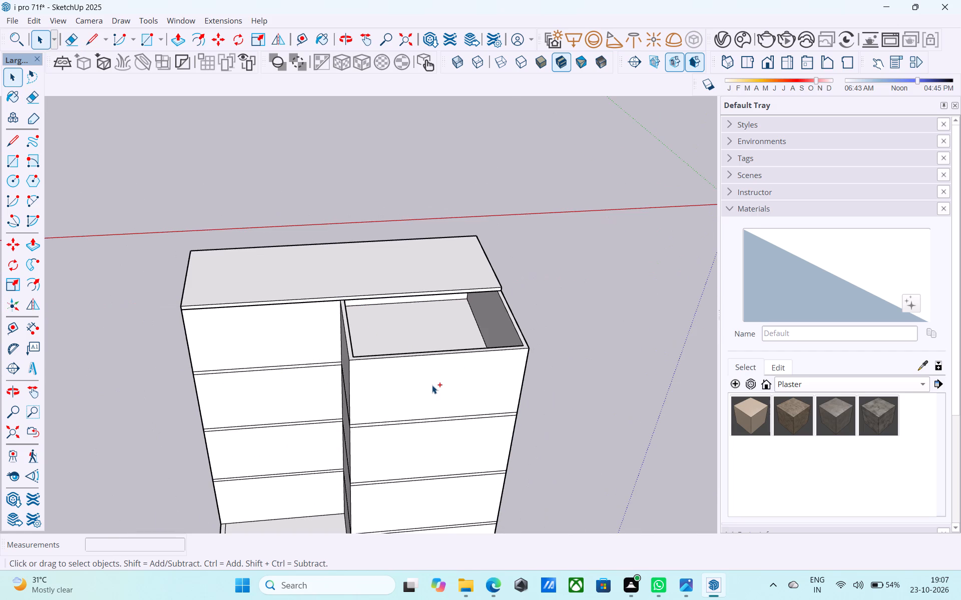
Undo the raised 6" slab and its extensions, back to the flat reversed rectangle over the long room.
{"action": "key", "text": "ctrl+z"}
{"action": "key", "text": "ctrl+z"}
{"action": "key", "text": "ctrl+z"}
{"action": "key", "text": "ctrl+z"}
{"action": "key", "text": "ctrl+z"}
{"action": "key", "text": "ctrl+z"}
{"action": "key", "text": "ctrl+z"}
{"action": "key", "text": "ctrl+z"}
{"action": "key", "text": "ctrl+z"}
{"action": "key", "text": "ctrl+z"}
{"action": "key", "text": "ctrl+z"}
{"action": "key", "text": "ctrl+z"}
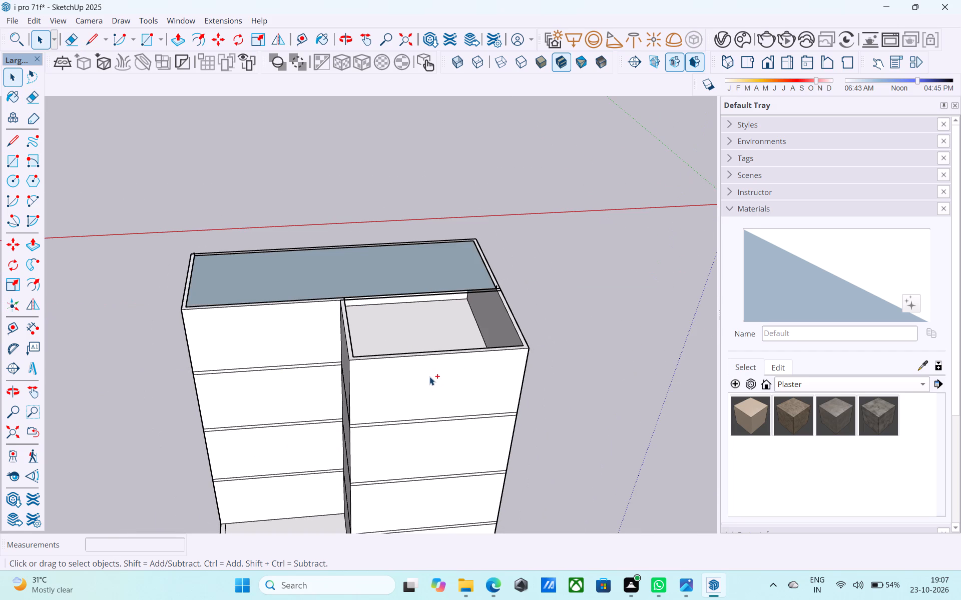
Undo the flat reversed rectangle over the long room, back to the open walls.
{"action": "key", "text": "ctrl+z"}
{"action": "key", "text": "ctrl+z"}
{"action": "key", "text": "ctrl+z"}
{"action": "key", "text": "ctrl+z"}
{"action": "double_click", "coordinate": [422, 373]}
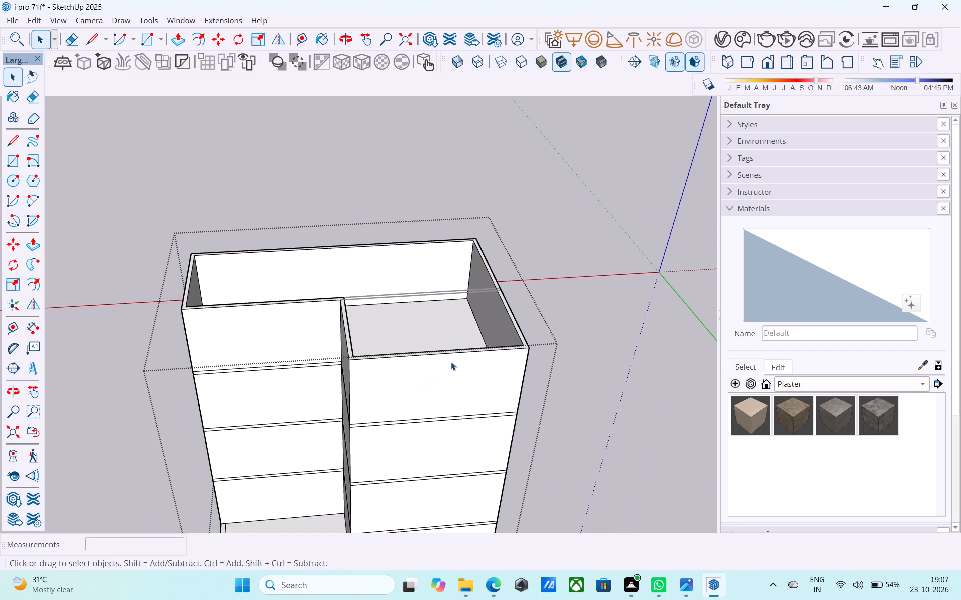
{"action": "left_click", "coordinate": [580, 332]}
Erase the two leftover edges crossing the top opening between the recessed wall corner and the outer wall.
{"action": "middle_click_drag", "start_coordinate": [435, 325], "coordinate": [428, 447]}
{"action": "key", "text": "e"}
{"action": "scroll", "coordinate": [429, 345], "scroll_direction": "up", "scroll_amount": 5}
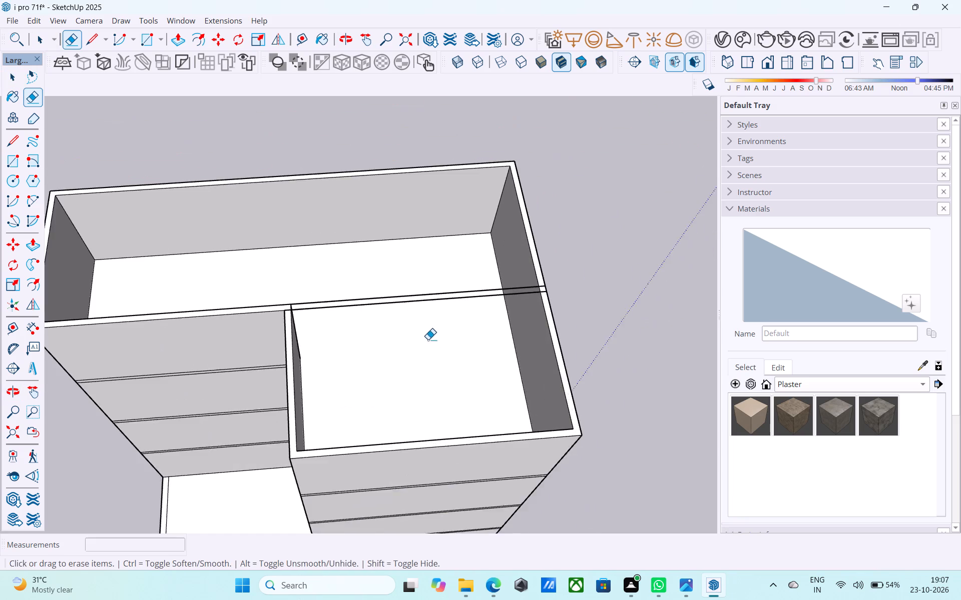
{"action": "left_click_drag", "start_coordinate": [405, 285], "coordinate": [403, 311]}
Open the walls group for editing and erase the small seam edge on the wall top at the recessed corner.
{"action": "key", "text": "space"}
{"action": "double_click", "coordinate": [370, 347]}
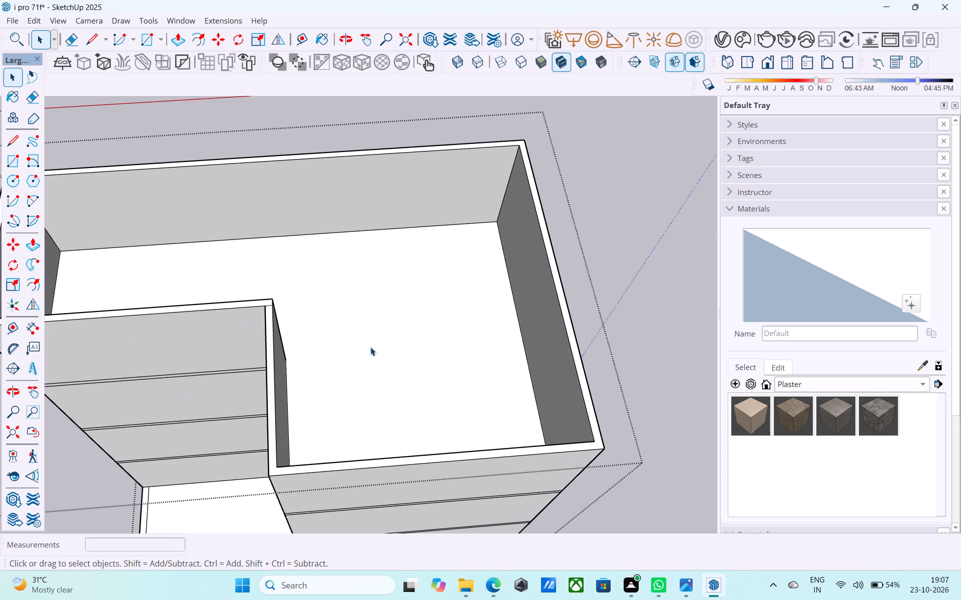
{"action": "middle_click_drag", "start_coordinate": [376, 371], "coordinate": [446, 235]}
{"action": "scroll", "coordinate": [322, 228], "scroll_direction": "up", "scroll_amount": 6}
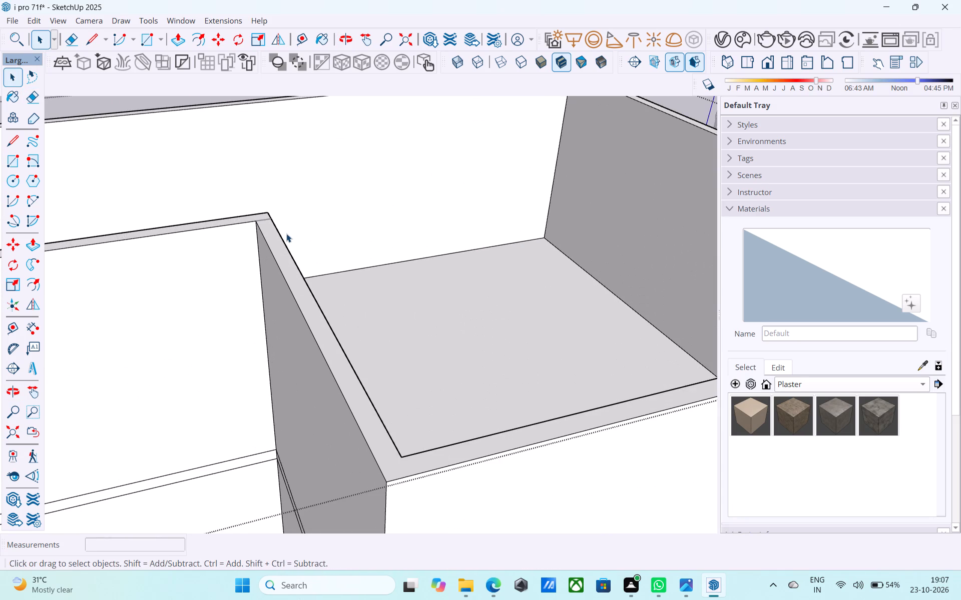
{"action": "scroll", "coordinate": [286, 233], "scroll_direction": "up", "scroll_amount": 4}
{"action": "key", "text": "e"}
{"action": "left_click", "coordinate": [242, 203]}
Draw a rectangle about 39' by 12' 3" over the long room between the walls' opposite inner top corners.
{"action": "scroll", "coordinate": [396, 195], "scroll_direction": "down", "scroll_amount": 11}
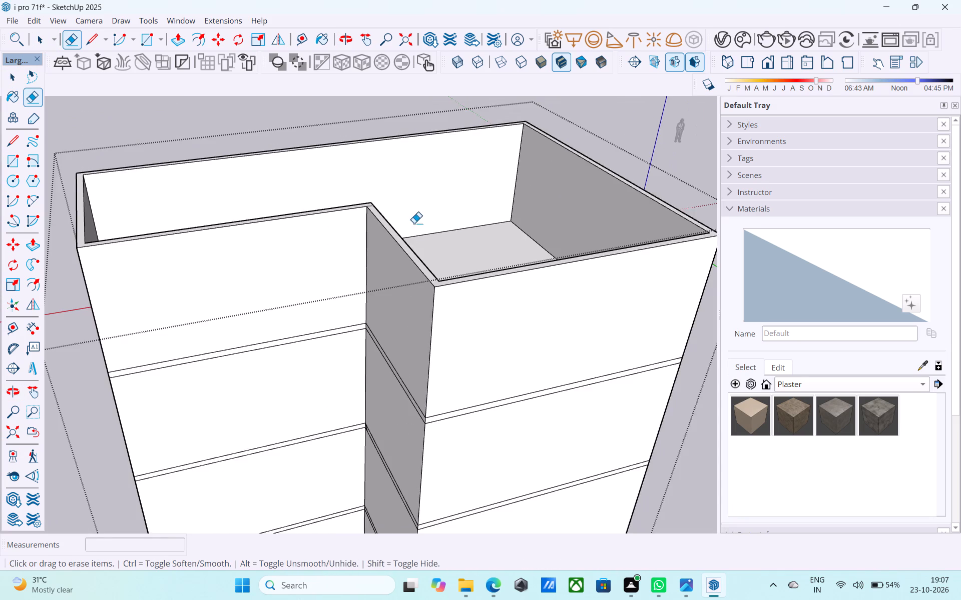
{"action": "scroll", "coordinate": [414, 223], "scroll_direction": "down", "scroll_amount": 4}
{"action": "middle_click_drag", "start_coordinate": [415, 243], "coordinate": [98, 267]}
{"action": "middle_click_drag", "start_coordinate": [407, 225], "coordinate": [243, 255]}
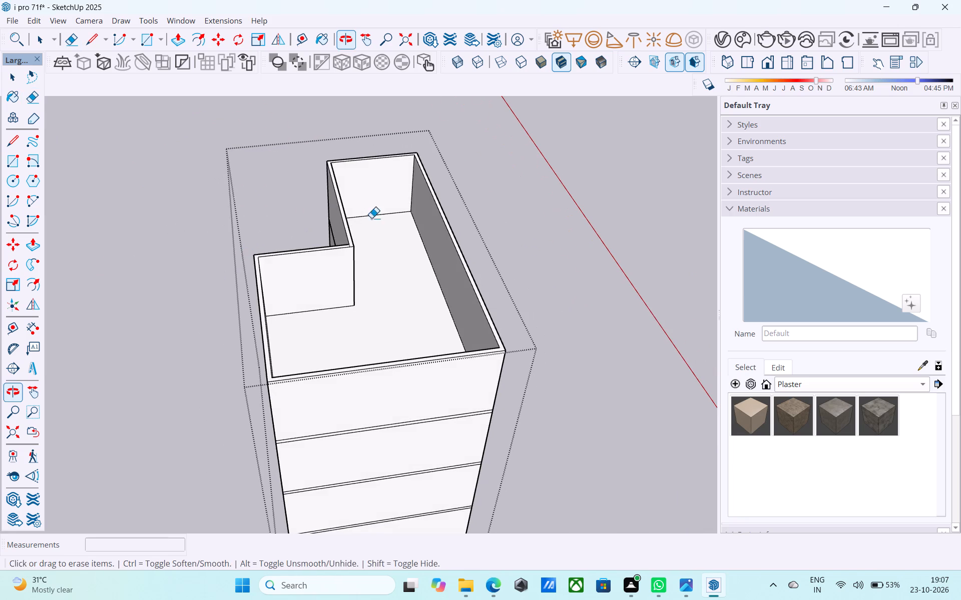
{"action": "middle_click_drag", "start_coordinate": [445, 206], "coordinate": [427, 283], "text": "shift"}
{"action": "key", "text": "r"}
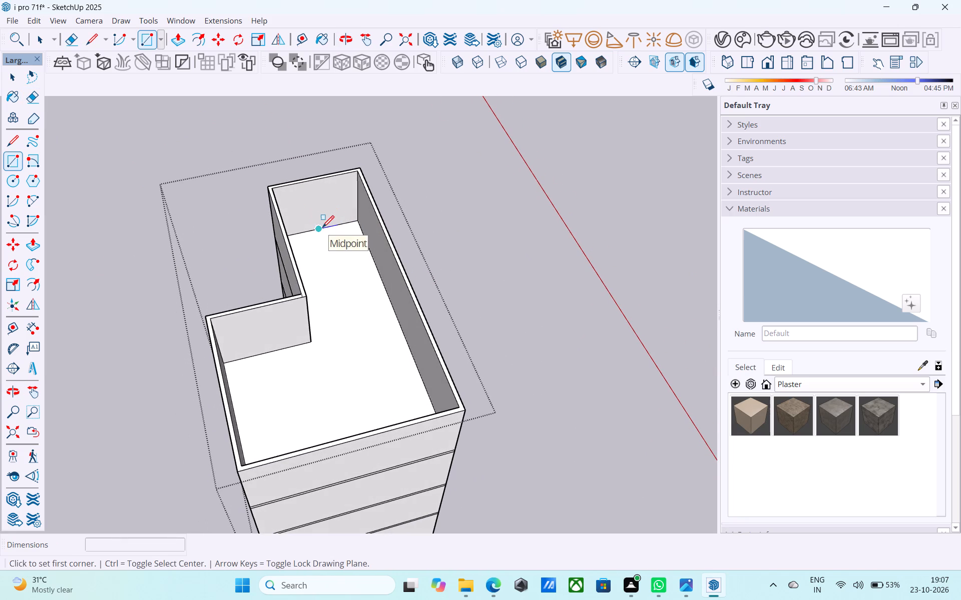
{"action": "scroll", "coordinate": [264, 187], "scroll_direction": "up", "scroll_amount": 10}
{"action": "left_click", "coordinate": [273, 181]}
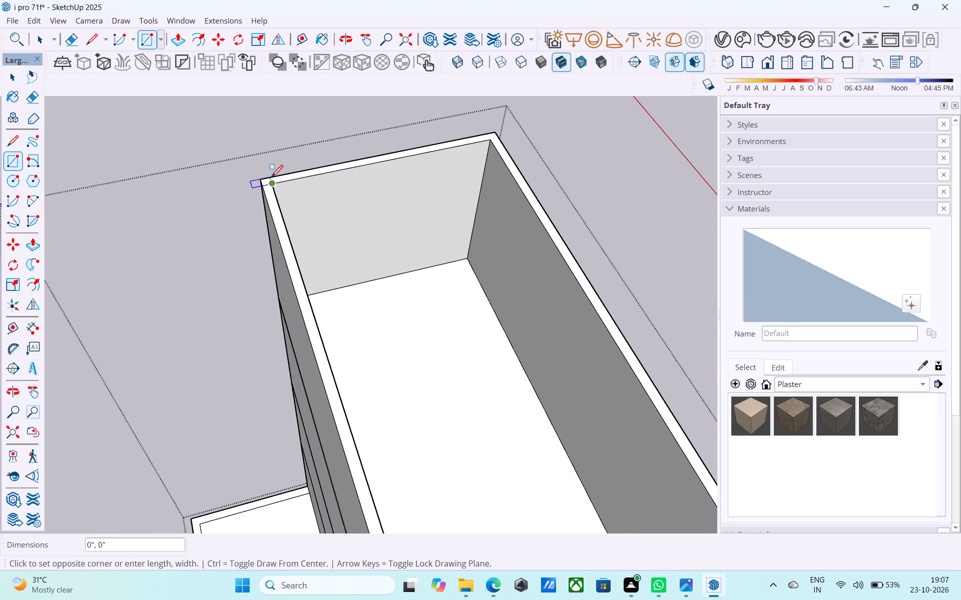
{"action": "scroll", "coordinate": [249, 159], "scroll_direction": "down", "scroll_amount": 14}
{"action": "scroll", "coordinate": [408, 343], "scroll_direction": "up", "scroll_amount": 6}
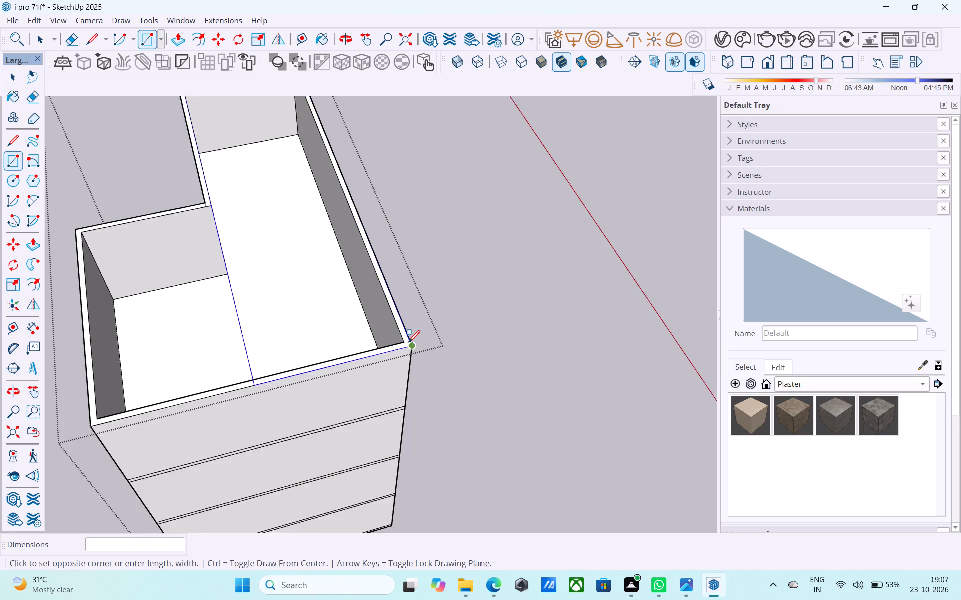
{"action": "scroll", "coordinate": [408, 343], "scroll_direction": "up", "scroll_amount": 4}
{"action": "left_click", "coordinate": [399, 343]}
{"action": "scroll", "coordinate": [392, 331], "scroll_direction": "down", "scroll_amount": 8}
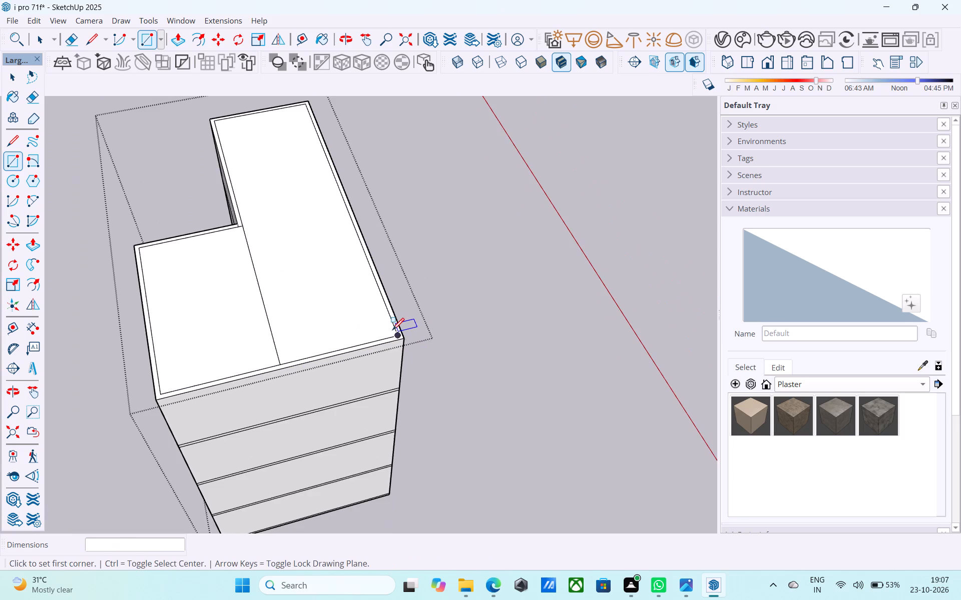
Reverse the face of the long rectangle on top of the walls.
{"action": "middle_click_drag", "start_coordinate": [392, 331], "coordinate": [385, 306]}
{"action": "key", "text": "space"}
{"action": "left_click", "coordinate": [362, 292]}
{"action": "right_click", "coordinate": [362, 292]}
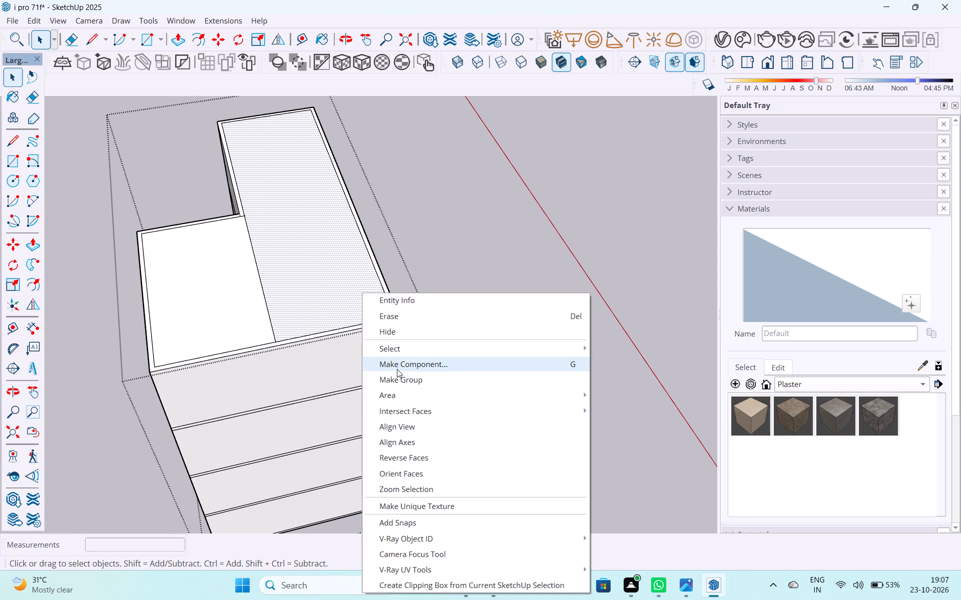
{"action": "left_click", "coordinate": [425, 458]}
Draw a 6" vertical line up from the reversed face's corner at the far, recessed end of the long room.
{"action": "scroll", "coordinate": [367, 354], "scroll_direction": "down", "scroll_amount": 7}
{"action": "middle_click_drag", "start_coordinate": [331, 286], "coordinate": [314, 253]}
{"action": "scroll", "coordinate": [302, 181], "scroll_direction": "up", "scroll_amount": 6}
{"action": "middle_click_drag", "start_coordinate": [298, 222], "coordinate": [284, 215]}
{"action": "key", "text": "l"}
{"action": "scroll", "coordinate": [288, 220], "scroll_direction": "up", "scroll_amount": 12}
{"action": "left_click", "coordinate": [274, 233]}
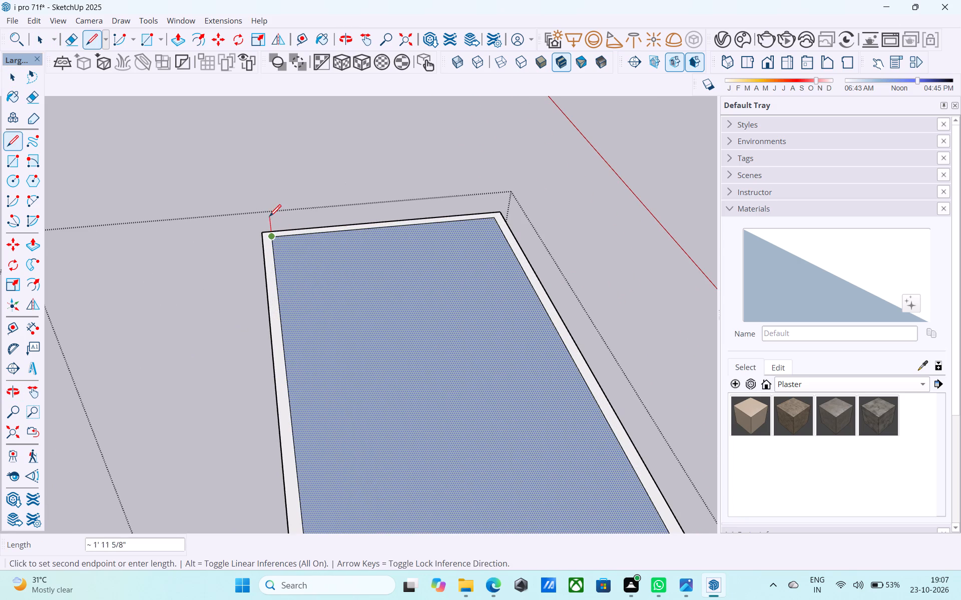
{"action": "key", "text": "l"}
{"action": "scroll", "coordinate": [279, 224], "scroll_direction": "down", "scroll_amount": 1}
{"action": "middle_click_drag", "start_coordinate": [280, 227], "coordinate": [296, 231], "text": "shift"}
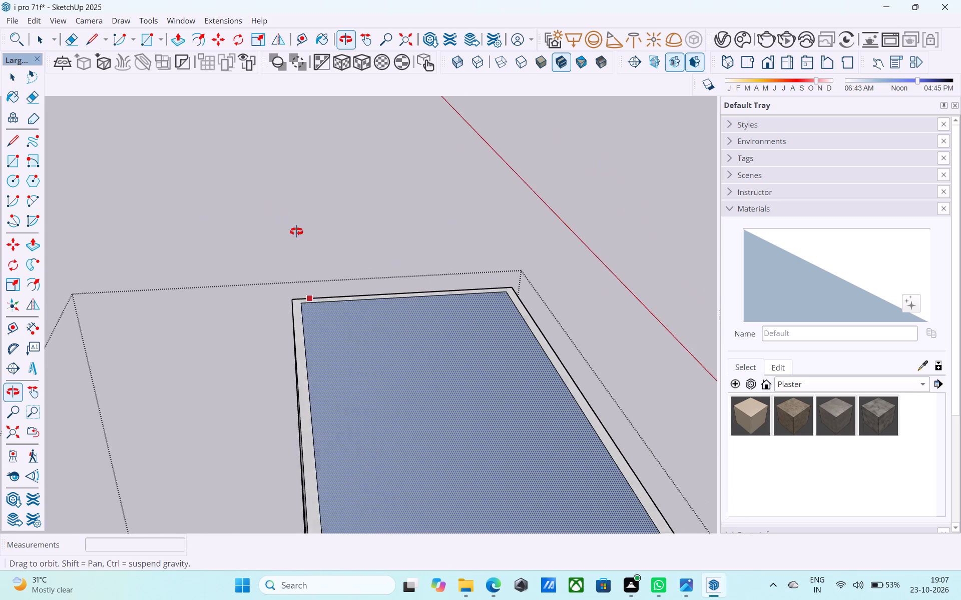
{"action": "middle_click_drag", "start_coordinate": [296, 231], "coordinate": [300, 234], "text": "shift"}
{"action": "scroll", "coordinate": [312, 309], "scroll_direction": "up", "scroll_amount": 10}
{"action": "left_click", "coordinate": [296, 290]}
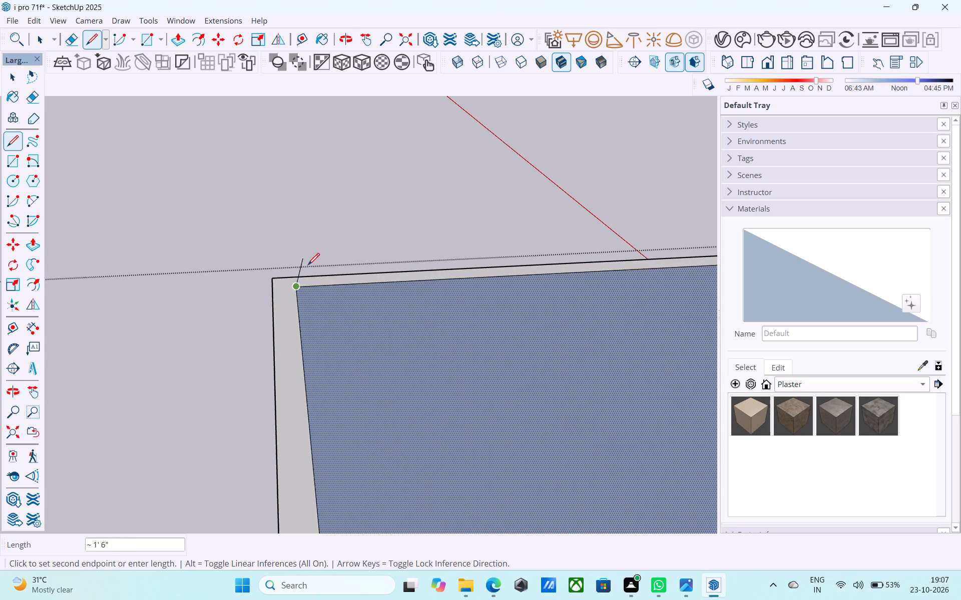
{"action": "middle_click_drag", "start_coordinate": [297, 260], "coordinate": [620, 278]}
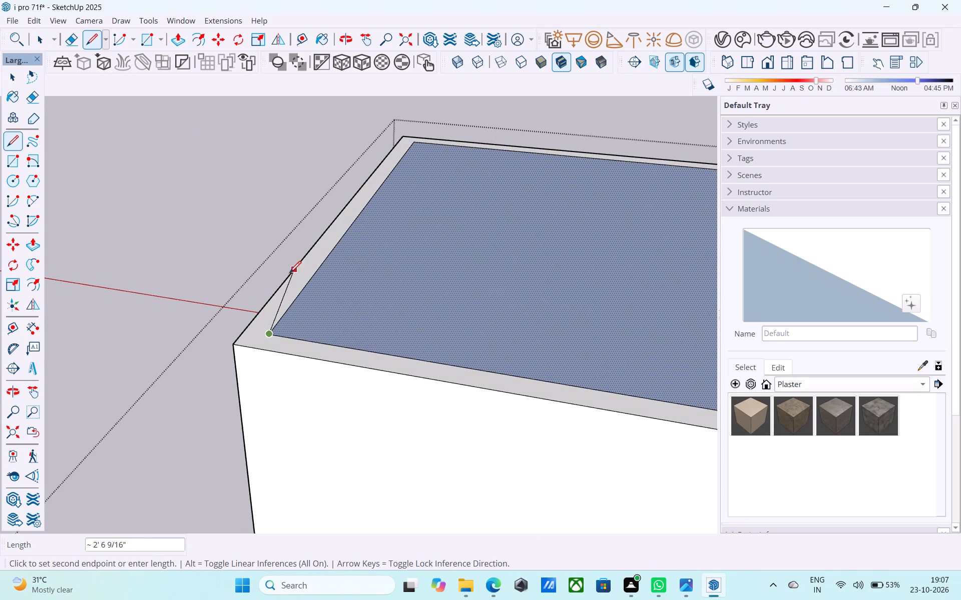
{"action": "middle_click_drag", "start_coordinate": [283, 307], "coordinate": [406, 290]}
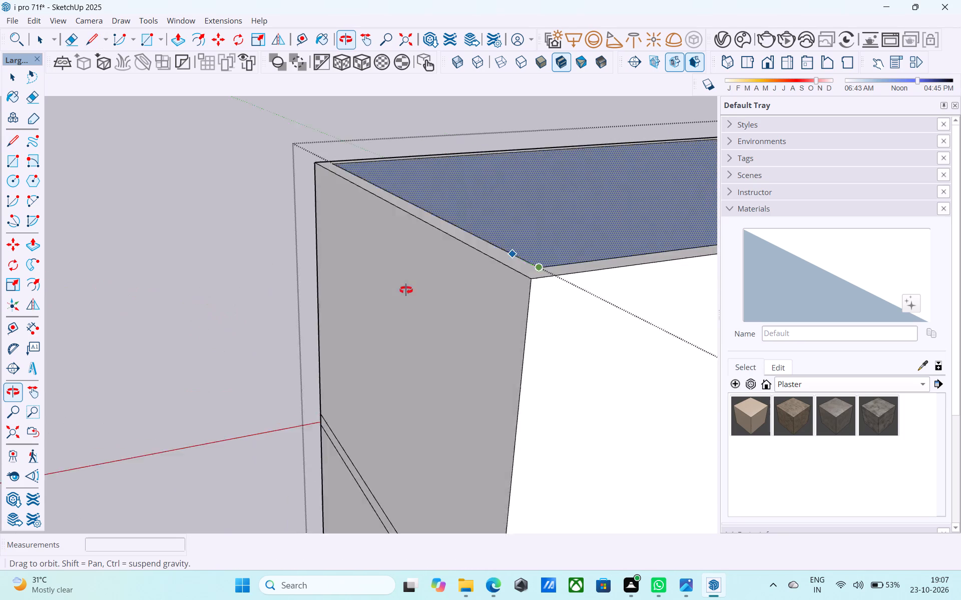
{"action": "middle_click_drag", "start_coordinate": [406, 290], "coordinate": [257, 316]}
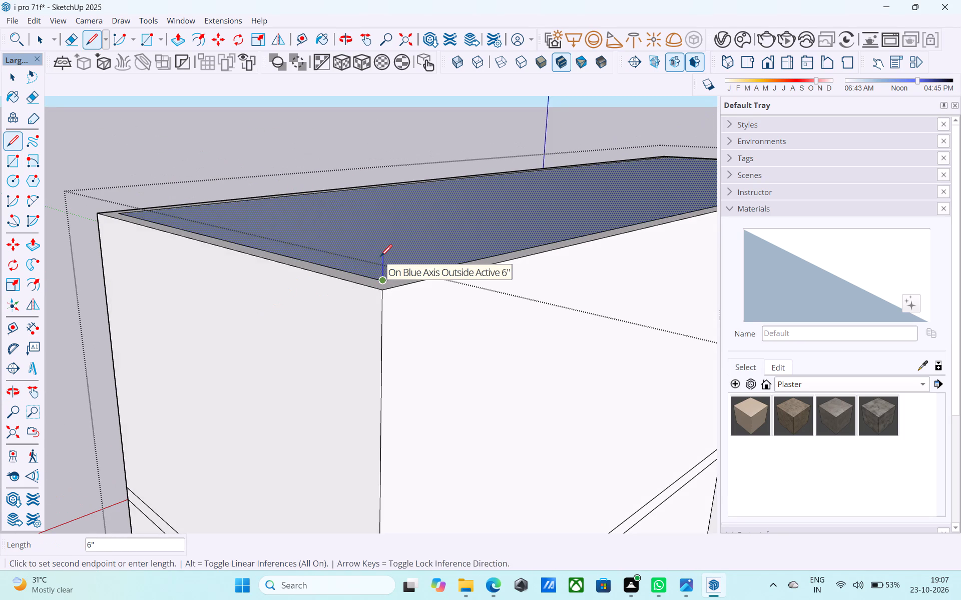
{"action": "type", "text": "6\""}
{"action": "key", "text": "Return"}
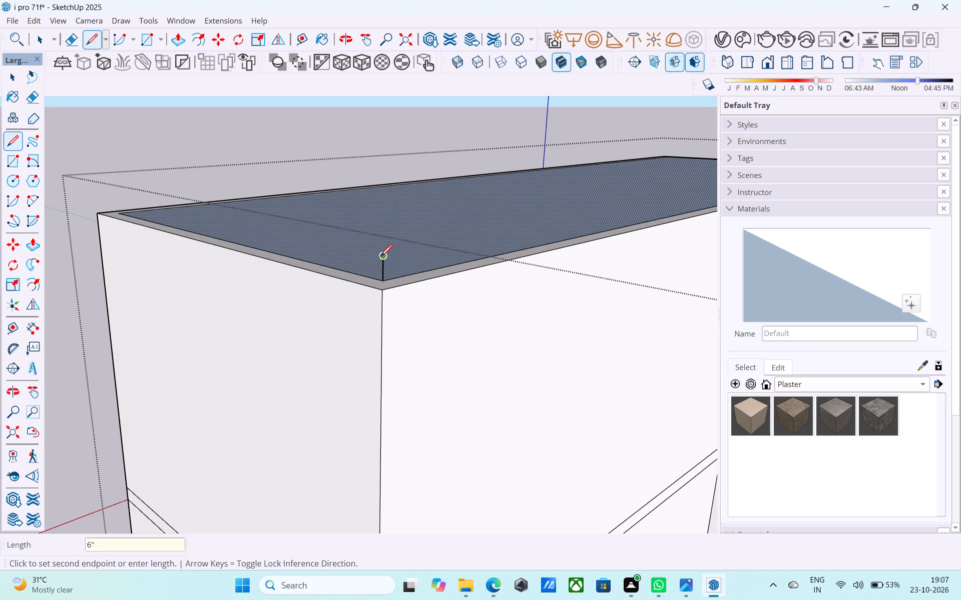
{"action": "scroll", "coordinate": [364, 255], "scroll_direction": "down", "scroll_amount": 7}
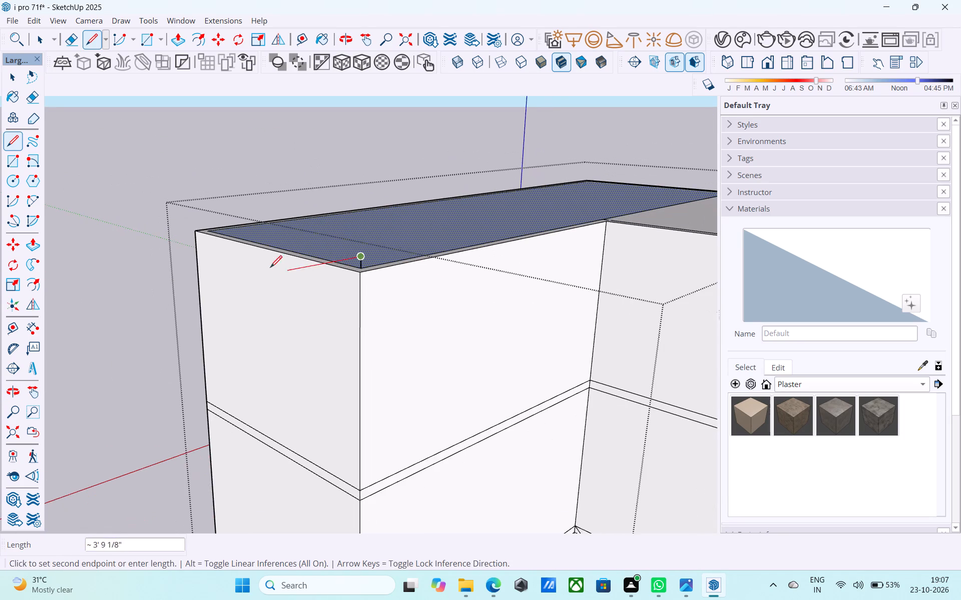
{"action": "key", "text": "space"}
Draw a 6" vertical line up from the diagonally opposite corner of the reversed face.
{"action": "middle_click_drag", "start_coordinate": [572, 171], "coordinate": [231, 248]}
{"action": "scroll", "coordinate": [216, 237], "scroll_direction": "down", "scroll_amount": 10}
{"action": "middle_click_drag", "start_coordinate": [442, 267], "coordinate": [271, 301]}
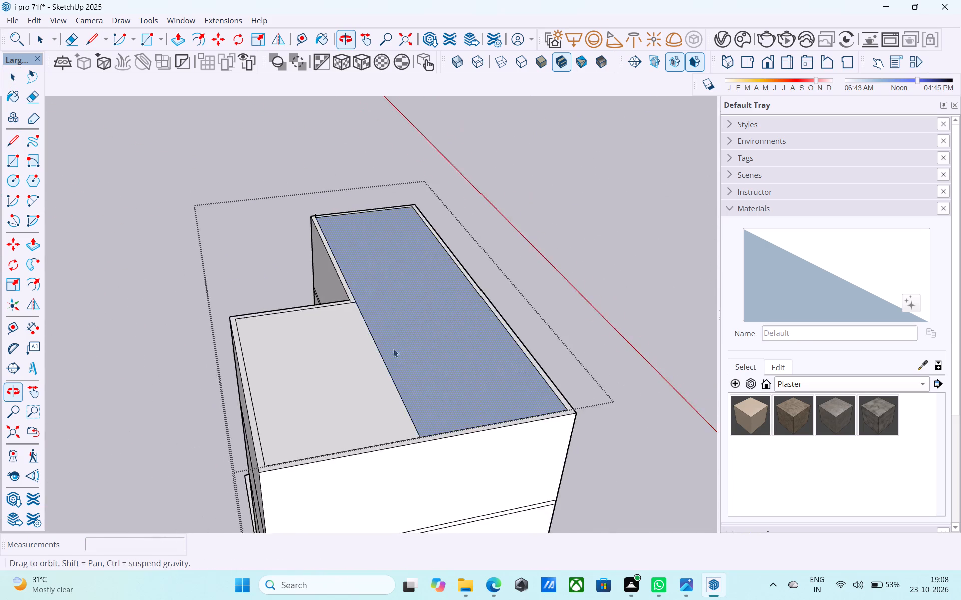
{"action": "middle_click_drag", "start_coordinate": [437, 385], "coordinate": [213, 337]}
{"action": "scroll", "coordinate": [297, 264], "scroll_direction": "down", "scroll_amount": 6}
{"action": "scroll", "coordinate": [338, 374], "scroll_direction": "up", "scroll_amount": 7}
{"action": "middle_click_drag", "start_coordinate": [372, 303], "coordinate": [389, 340]}
{"action": "scroll", "coordinate": [369, 354], "scroll_direction": "up", "scroll_amount": 3}
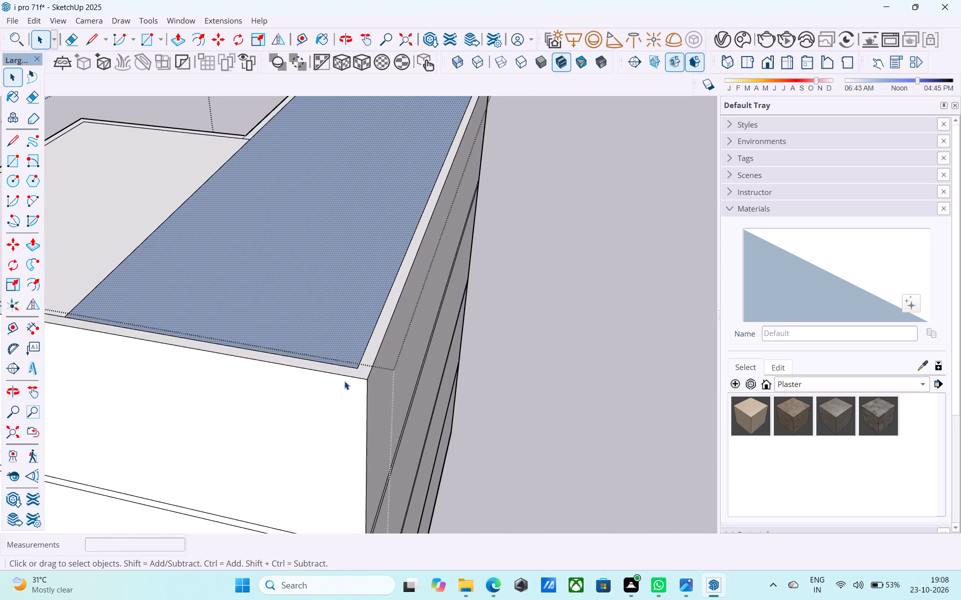
{"action": "scroll", "coordinate": [344, 381], "scroll_direction": "up", "scroll_amount": 4}
{"action": "middle_click_drag", "start_coordinate": [346, 380], "coordinate": [340, 363]}
{"action": "key", "text": "l"}
{"action": "scroll", "coordinate": [347, 364], "scroll_direction": "up", "scroll_amount": 5}
{"action": "left_click", "coordinate": [363, 364]}
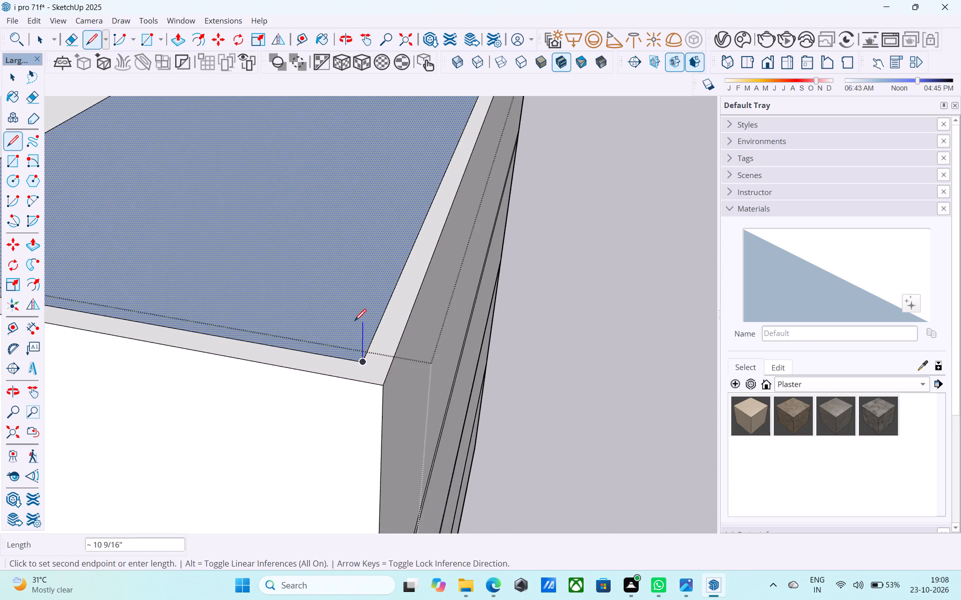
{"action": "type", "text": "6\""}
{"action": "key", "text": "Return"}
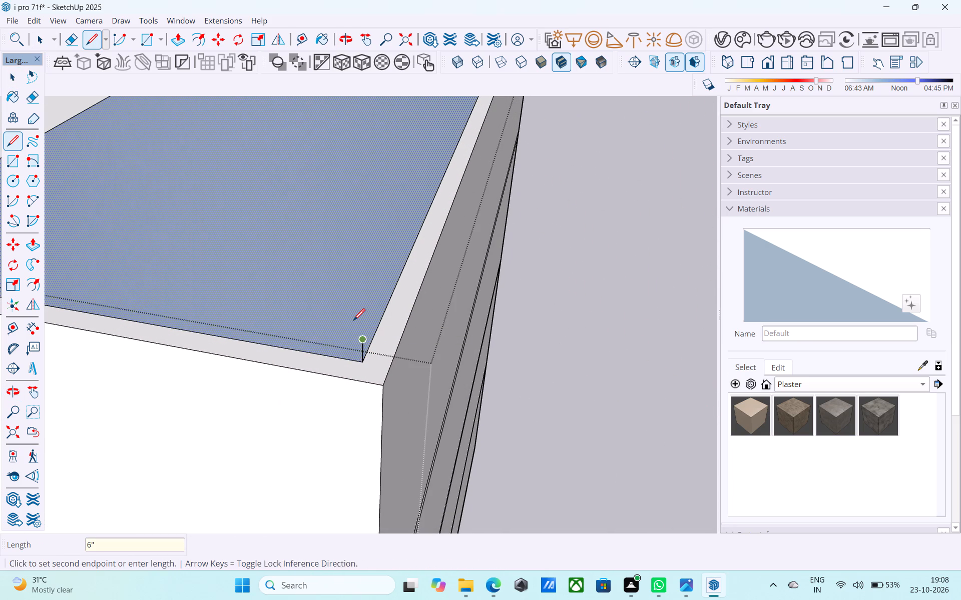
{"action": "key", "text": "space"}
Draw a 39' by 12' 3" rectangle between the tops of the two 6" vertical lines.
{"action": "key", "text": "r"}
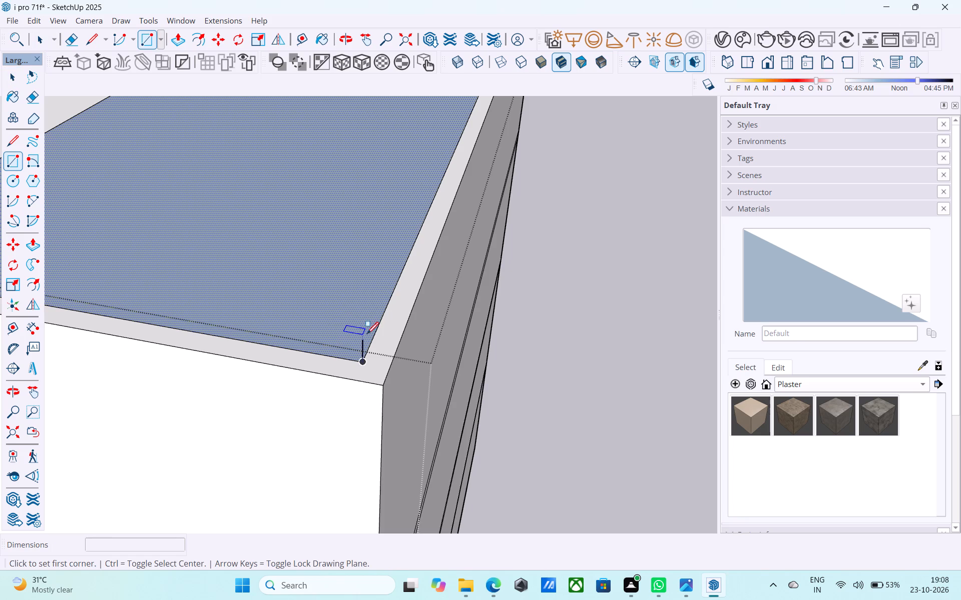
{"action": "left_click", "coordinate": [359, 342]}
{"action": "key", "text": "r"}
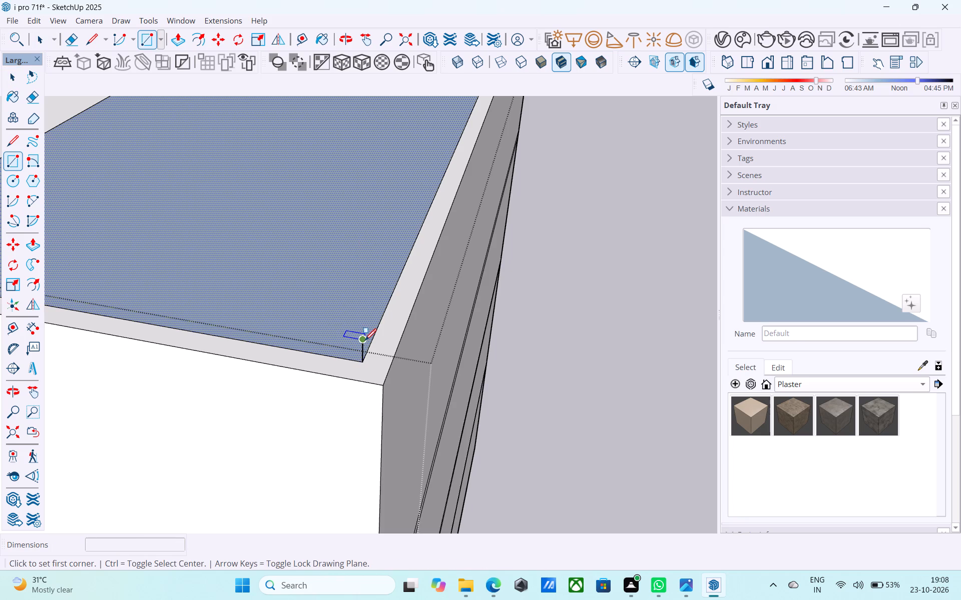
{"action": "left_click", "coordinate": [365, 341]}
{"action": "scroll", "coordinate": [343, 245], "scroll_direction": "down", "scroll_amount": 6}
{"action": "middle_click_drag", "start_coordinate": [343, 245], "coordinate": [450, 404], "text": "shift"}
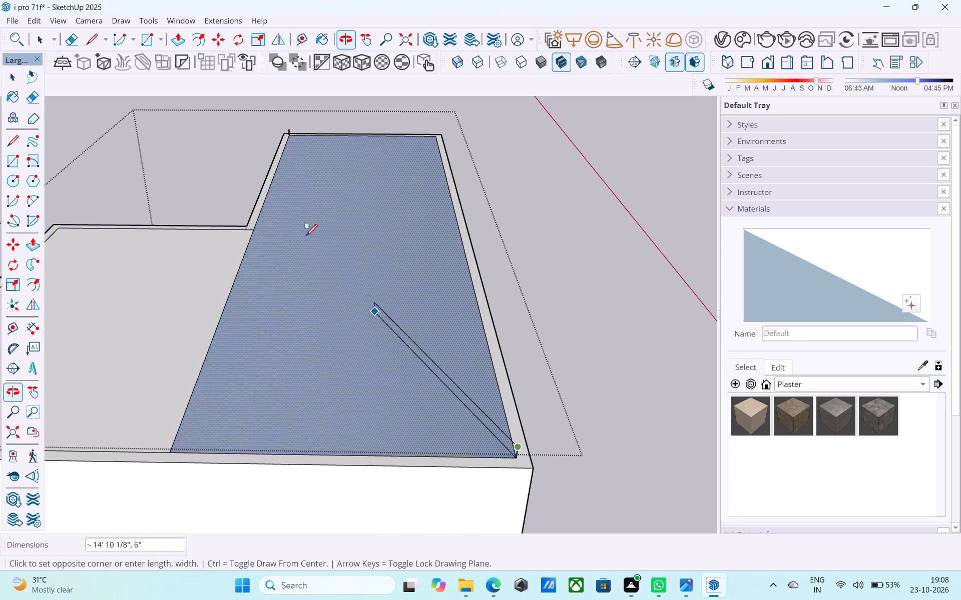
{"action": "middle_click_drag", "start_coordinate": [276, 172], "coordinate": [252, 342], "text": "shift"}
{"action": "scroll", "coordinate": [294, 295], "scroll_direction": "up", "scroll_amount": 17}
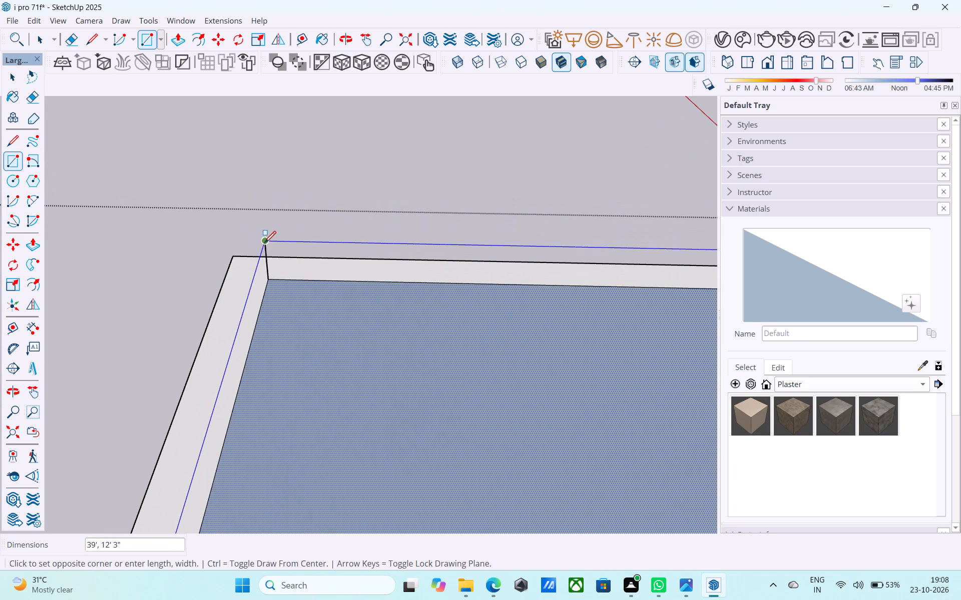
{"action": "left_click", "coordinate": [264, 243]}
Draw a vertical edge joining the lower and raised rectangles at the corner beside the smaller room.
{"action": "scroll", "coordinate": [270, 208], "scroll_direction": "down", "scroll_amount": 20}
{"action": "middle_click_drag", "start_coordinate": [278, 284], "coordinate": [304, 219]}
{"action": "scroll", "coordinate": [305, 213], "scroll_direction": "down", "scroll_amount": 4}
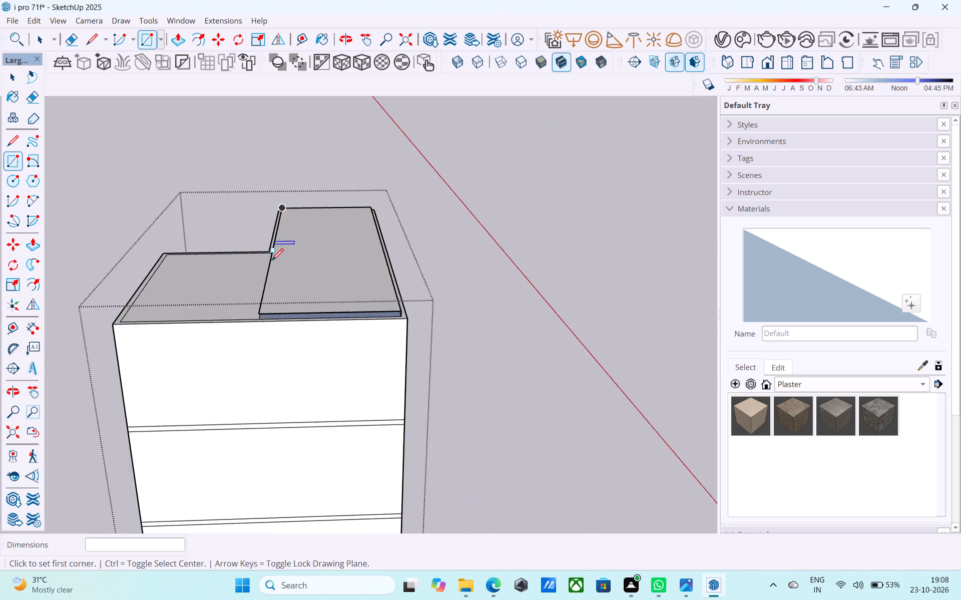
{"action": "middle_click_drag", "start_coordinate": [272, 261], "coordinate": [320, 275]}
{"action": "scroll", "coordinate": [323, 336], "scroll_direction": "up", "scroll_amount": 11}
{"action": "middle_click", "coordinate": [319, 348]}
{"action": "key", "text": "l"}
{"action": "scroll", "coordinate": [317, 346], "scroll_direction": "up", "scroll_amount": 5}
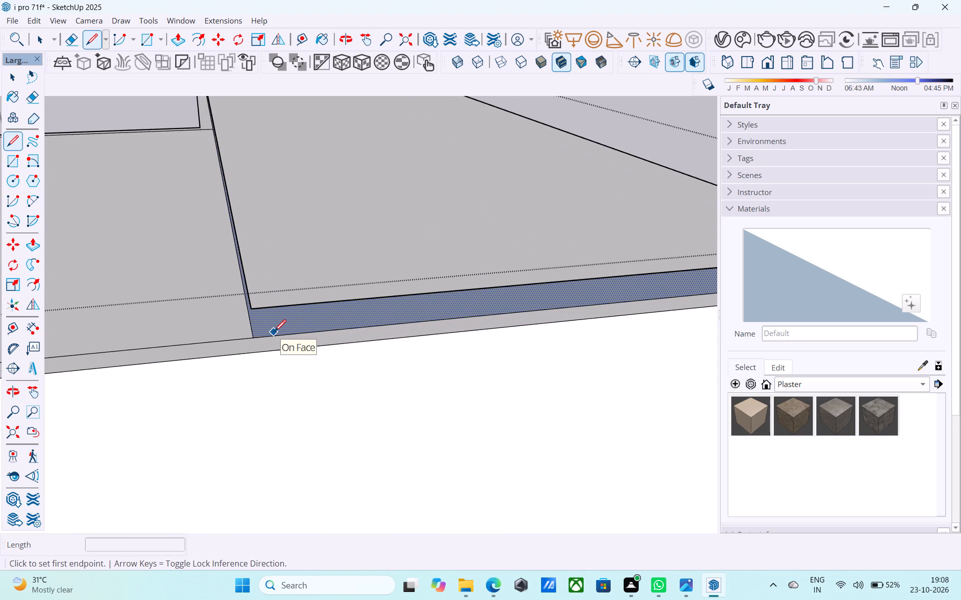
{"action": "left_click", "coordinate": [256, 339]}
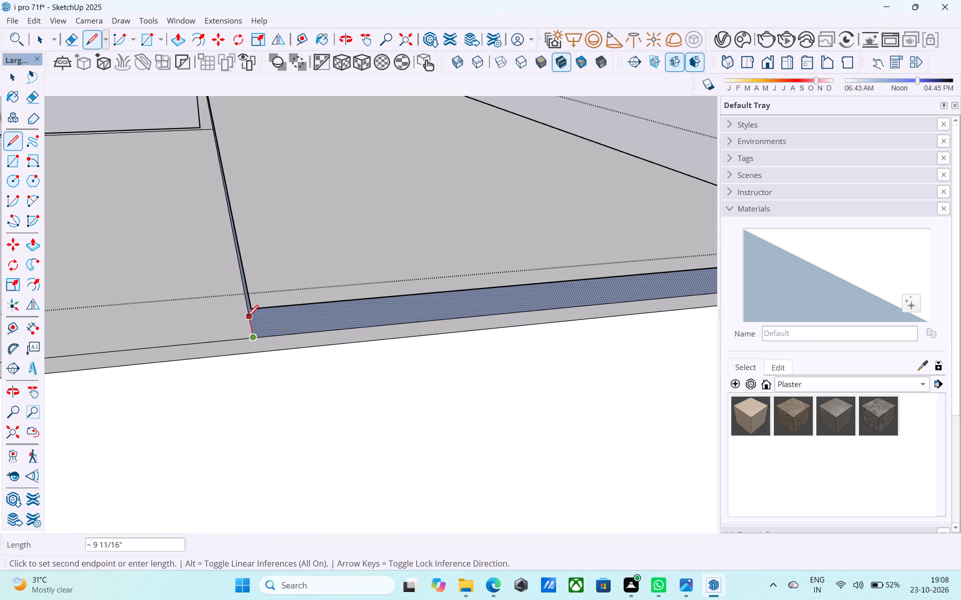
{"action": "left_click", "coordinate": [252, 311]}
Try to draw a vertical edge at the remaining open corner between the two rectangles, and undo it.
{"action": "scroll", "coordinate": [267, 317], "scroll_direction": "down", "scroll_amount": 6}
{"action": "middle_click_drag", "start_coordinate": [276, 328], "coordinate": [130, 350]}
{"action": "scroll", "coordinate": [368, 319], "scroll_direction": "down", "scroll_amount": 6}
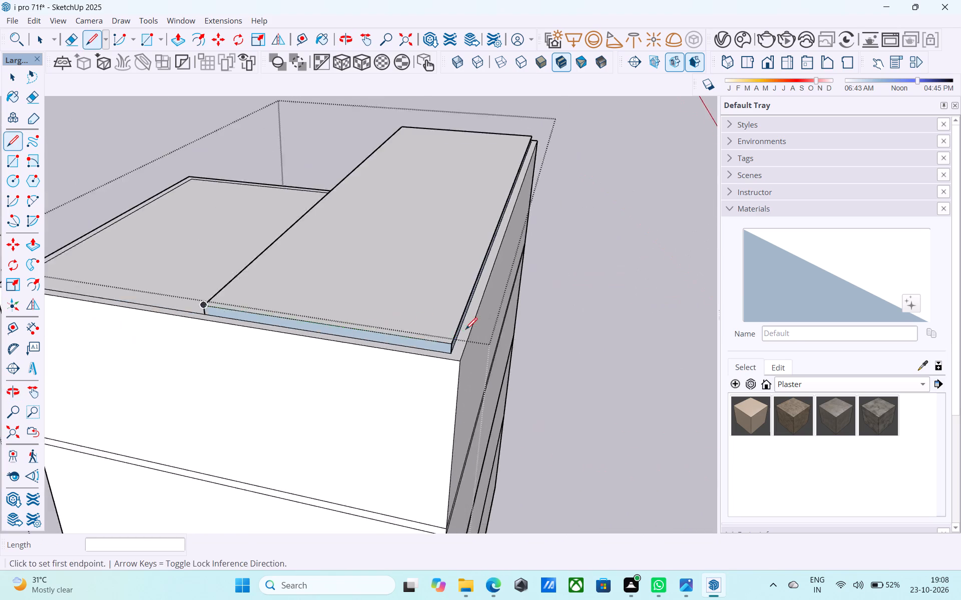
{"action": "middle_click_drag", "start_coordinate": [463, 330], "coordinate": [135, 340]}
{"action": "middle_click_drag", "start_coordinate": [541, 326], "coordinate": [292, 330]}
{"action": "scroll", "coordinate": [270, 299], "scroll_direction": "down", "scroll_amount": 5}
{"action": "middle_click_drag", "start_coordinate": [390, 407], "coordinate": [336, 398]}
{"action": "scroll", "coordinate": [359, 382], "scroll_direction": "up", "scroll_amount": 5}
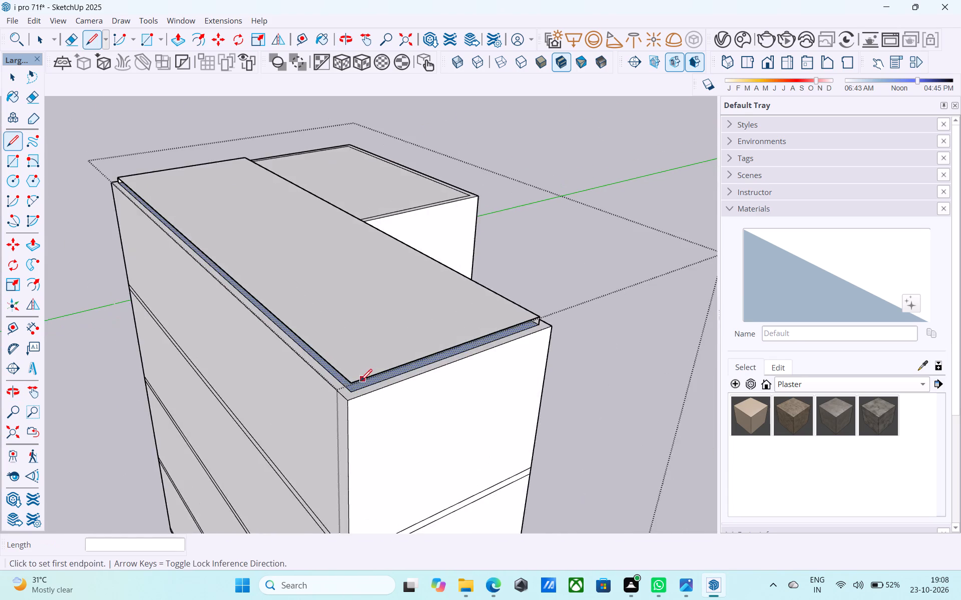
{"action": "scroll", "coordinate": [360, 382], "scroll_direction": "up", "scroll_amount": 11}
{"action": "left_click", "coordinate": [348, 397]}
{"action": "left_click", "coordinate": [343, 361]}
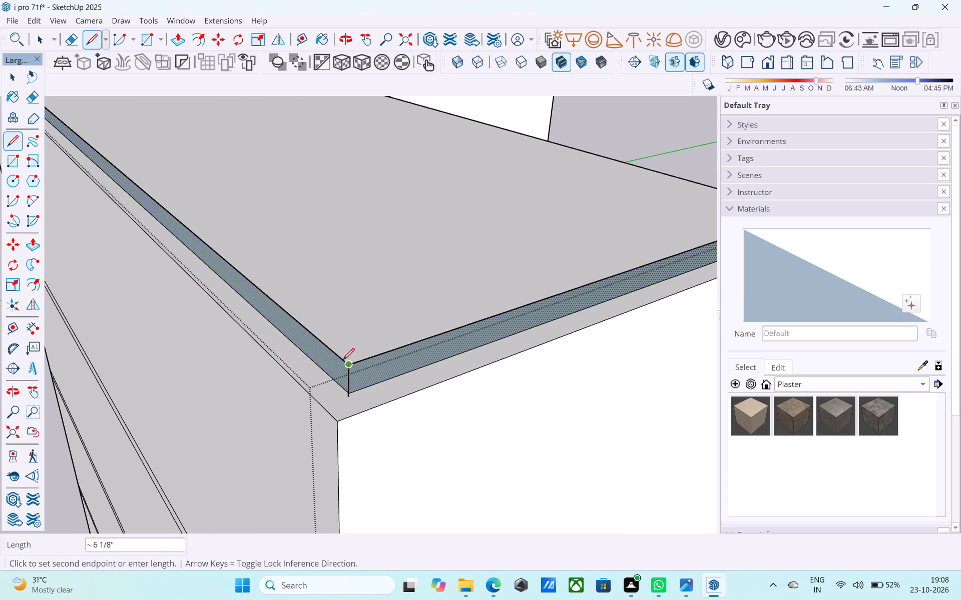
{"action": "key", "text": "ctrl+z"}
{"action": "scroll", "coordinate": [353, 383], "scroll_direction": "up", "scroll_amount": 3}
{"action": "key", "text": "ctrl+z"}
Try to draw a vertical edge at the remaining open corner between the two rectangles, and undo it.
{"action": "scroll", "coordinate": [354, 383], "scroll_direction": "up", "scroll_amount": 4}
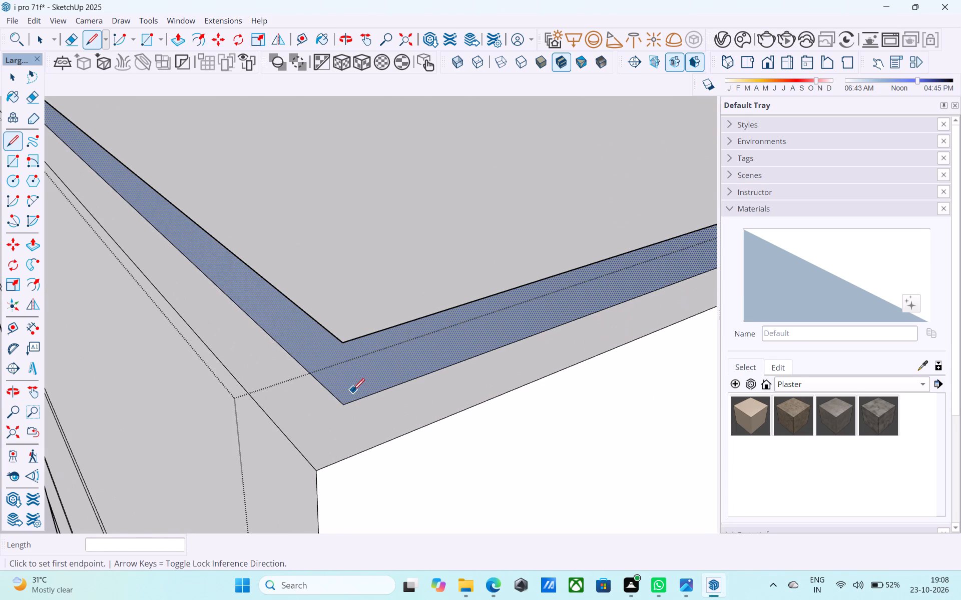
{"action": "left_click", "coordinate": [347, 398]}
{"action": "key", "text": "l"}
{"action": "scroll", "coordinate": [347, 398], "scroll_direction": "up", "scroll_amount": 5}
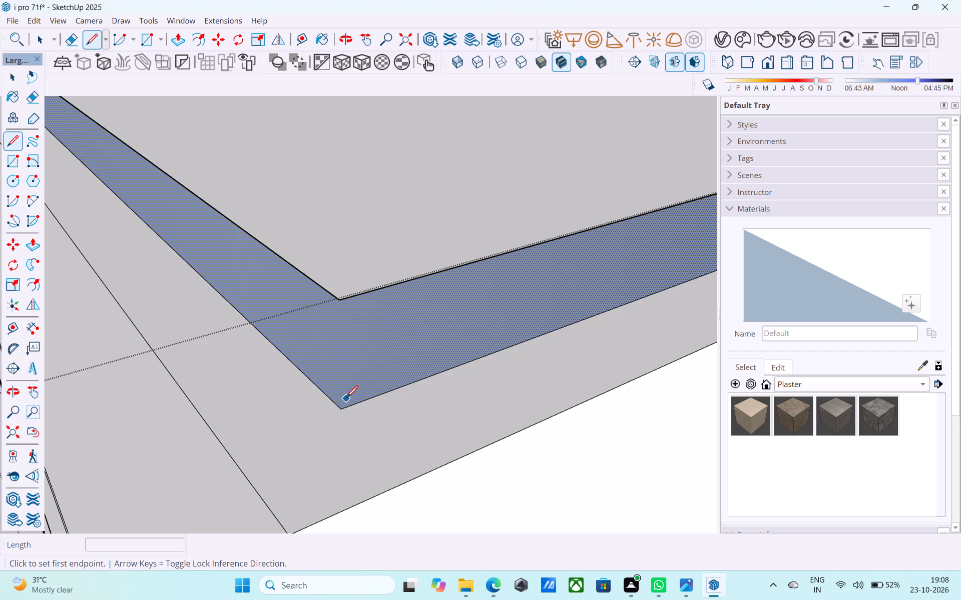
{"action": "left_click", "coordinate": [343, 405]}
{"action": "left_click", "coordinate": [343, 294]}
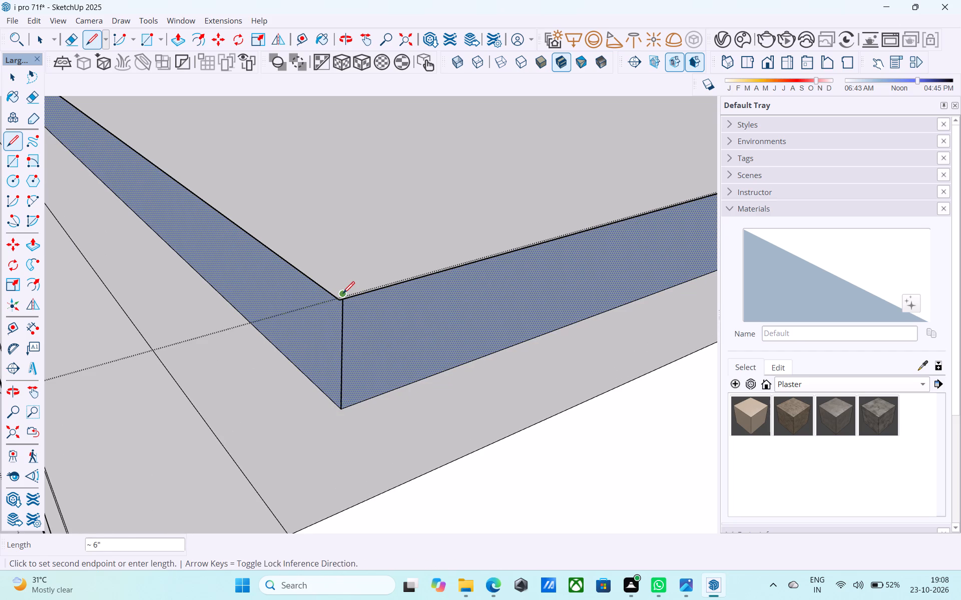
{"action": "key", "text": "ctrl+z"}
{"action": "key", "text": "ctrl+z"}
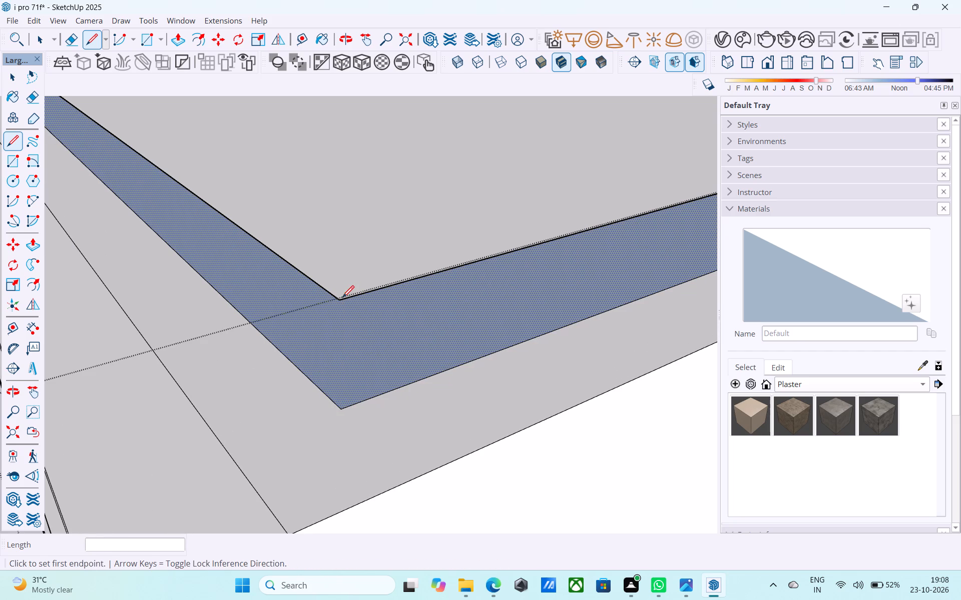
Draw a vertical edge from the raised rectangle's open corner down to the matching corner of the lower rectangle.
{"action": "left_click", "coordinate": [342, 295]}
{"action": "middle_click_drag", "start_coordinate": [342, 297], "coordinate": [290, 305]}
{"action": "key", "text": "l"}
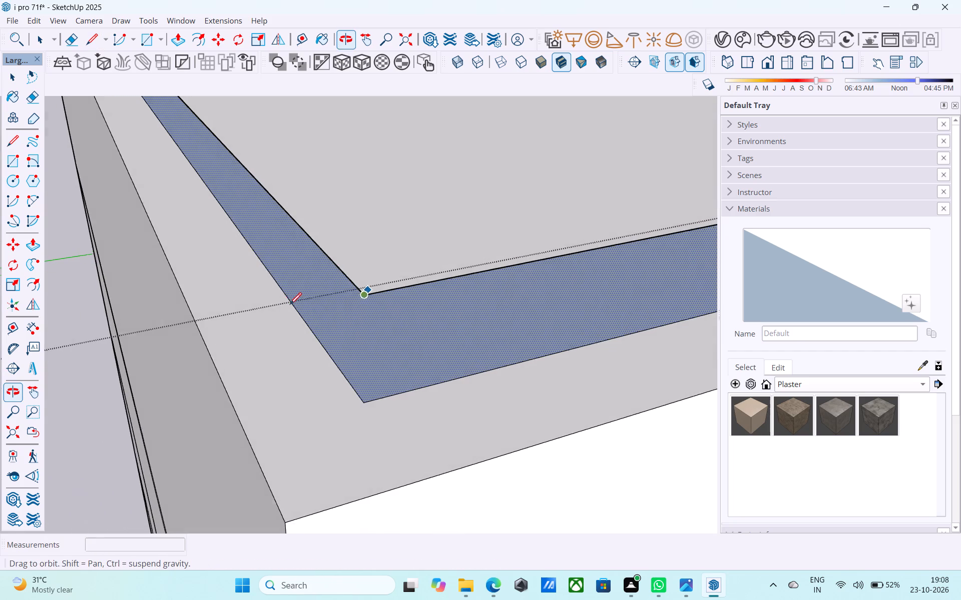
{"action": "middle_click_drag", "start_coordinate": [290, 305], "coordinate": [279, 308]}
{"action": "scroll", "coordinate": [392, 293], "scroll_direction": "up", "scroll_amount": 3}
{"action": "key", "text": "l"}
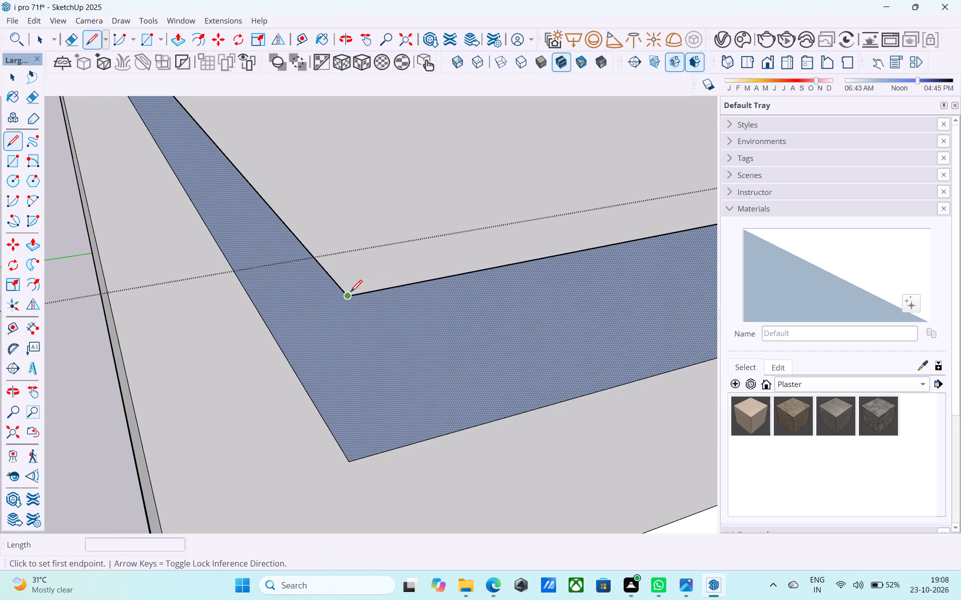
{"action": "left_click", "coordinate": [350, 293]}
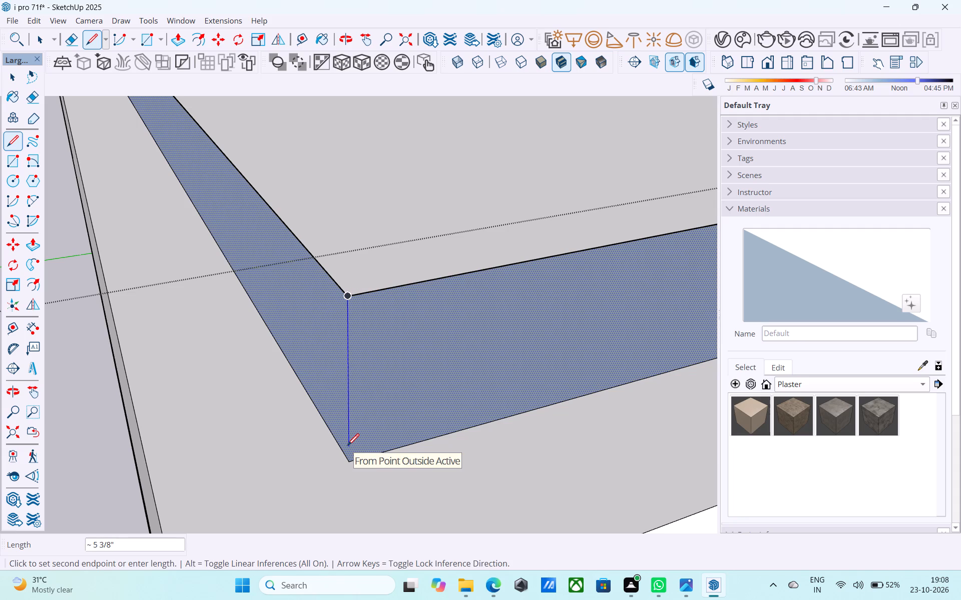
{"action": "middle_click_drag", "start_coordinate": [350, 448], "coordinate": [263, 408]}
{"action": "scroll", "coordinate": [278, 366], "scroll_direction": "down", "scroll_amount": 6}
{"action": "scroll", "coordinate": [328, 440], "scroll_direction": "up", "scroll_amount": 6}
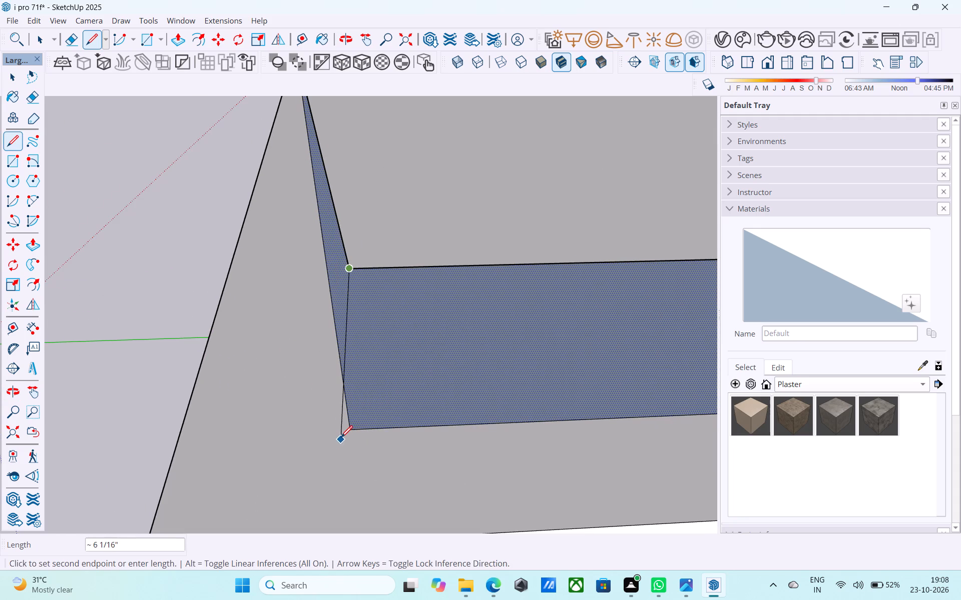
{"action": "left_click", "coordinate": [348, 427]}
Reverse the short and long side faces of the raised slab that meet at the newly drawn edge.
{"action": "scroll", "coordinate": [329, 410], "scroll_direction": "down", "scroll_amount": 6}
{"action": "middle_click_drag", "start_coordinate": [319, 400], "coordinate": [423, 383]}
{"action": "scroll", "coordinate": [421, 379], "scroll_direction": "up", "scroll_amount": 1}
{"action": "key", "text": "space"}
{"action": "right_click", "coordinate": [401, 369]}
{"action": "left_click", "coordinate": [375, 372]}
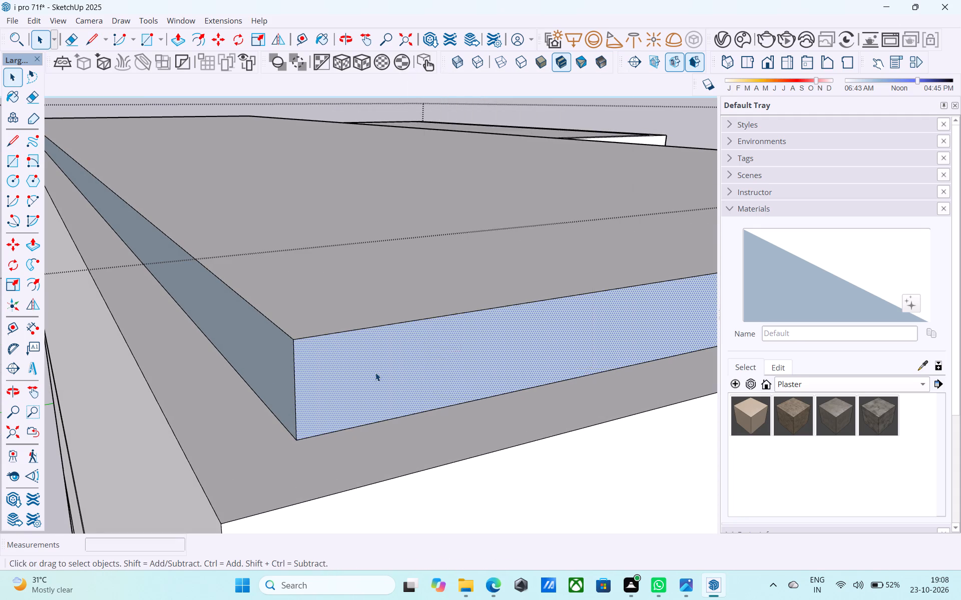
{"action": "right_click", "coordinate": [375, 372]}
{"action": "left_click", "coordinate": [419, 236]}
{"action": "left_click", "coordinate": [271, 356]}
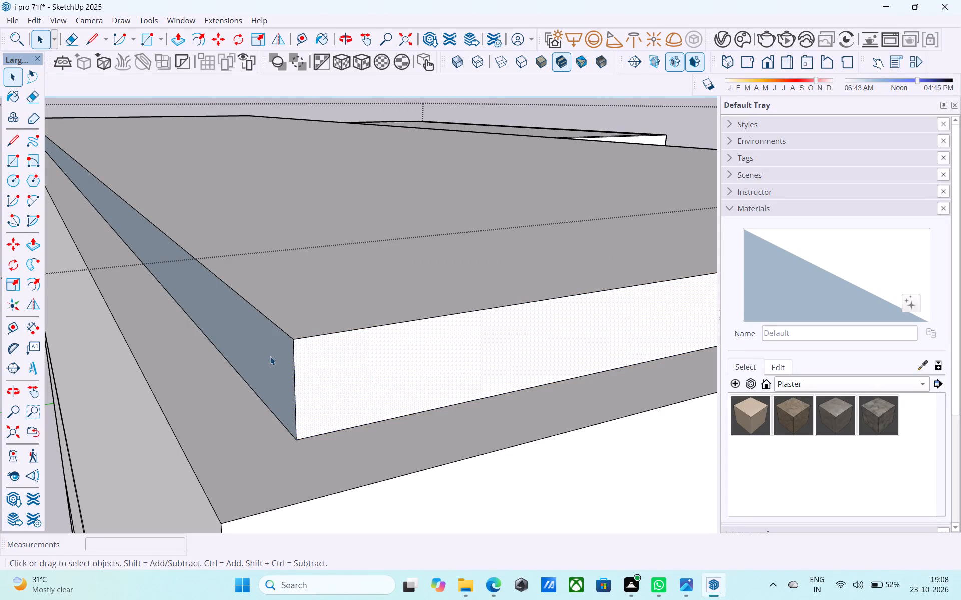
{"action": "right_click", "coordinate": [270, 356]}
{"action": "left_click", "coordinate": [338, 223]}
Reverse the raised slab's other two side faces, the long one facing the smaller room and the adjoining short one.
{"action": "scroll", "coordinate": [344, 328], "scroll_direction": "down", "scroll_amount": 2}
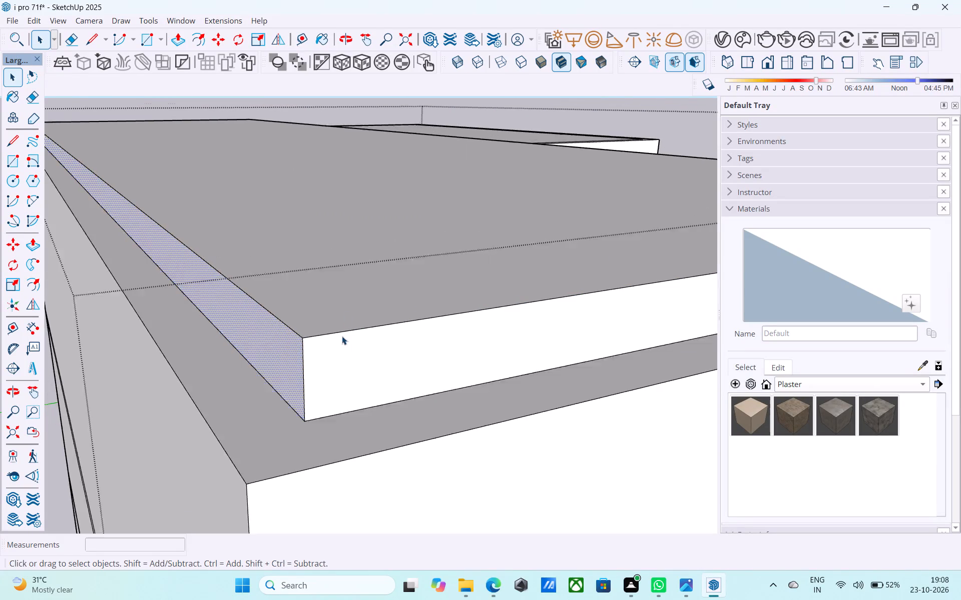
{"action": "scroll", "coordinate": [342, 336], "scroll_direction": "down", "scroll_amount": 11}
{"action": "scroll", "coordinate": [340, 366], "scroll_direction": "up", "scroll_amount": 1}
{"action": "scroll", "coordinate": [340, 367], "scroll_direction": "down", "scroll_amount": 4}
{"action": "middle_click_drag", "start_coordinate": [513, 322], "coordinate": [678, 315]}
{"action": "middle_click_drag", "start_coordinate": [468, 296], "coordinate": [618, 308]}
{"action": "scroll", "coordinate": [611, 294], "scroll_direction": "down", "scroll_amount": 12}
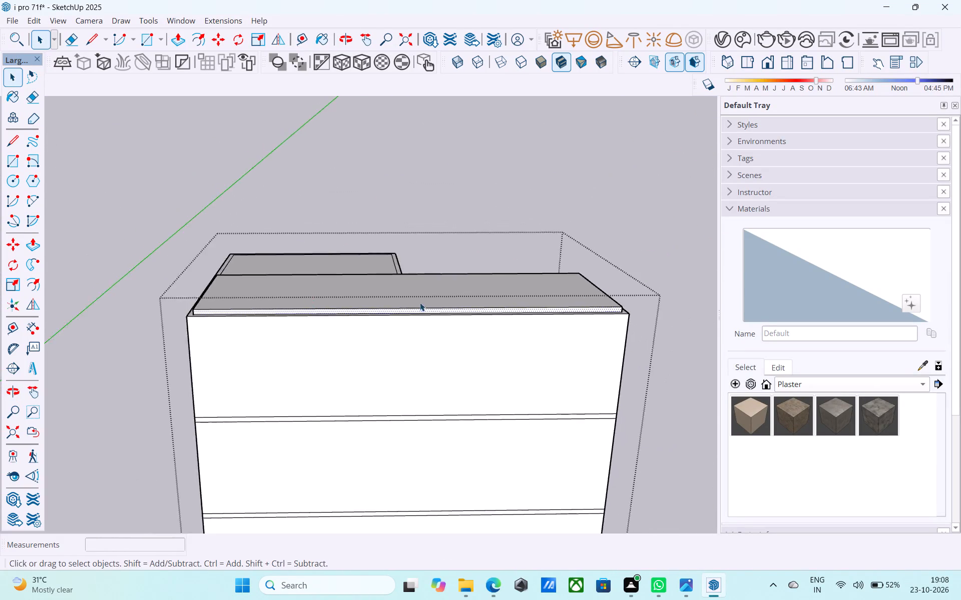
{"action": "middle_click_drag", "start_coordinate": [307, 303], "coordinate": [644, 308]}
{"action": "middle_click_drag", "start_coordinate": [258, 308], "coordinate": [524, 318]}
{"action": "scroll", "coordinate": [515, 319], "scroll_direction": "up", "scroll_amount": 16}
{"action": "left_click", "coordinate": [524, 315]}
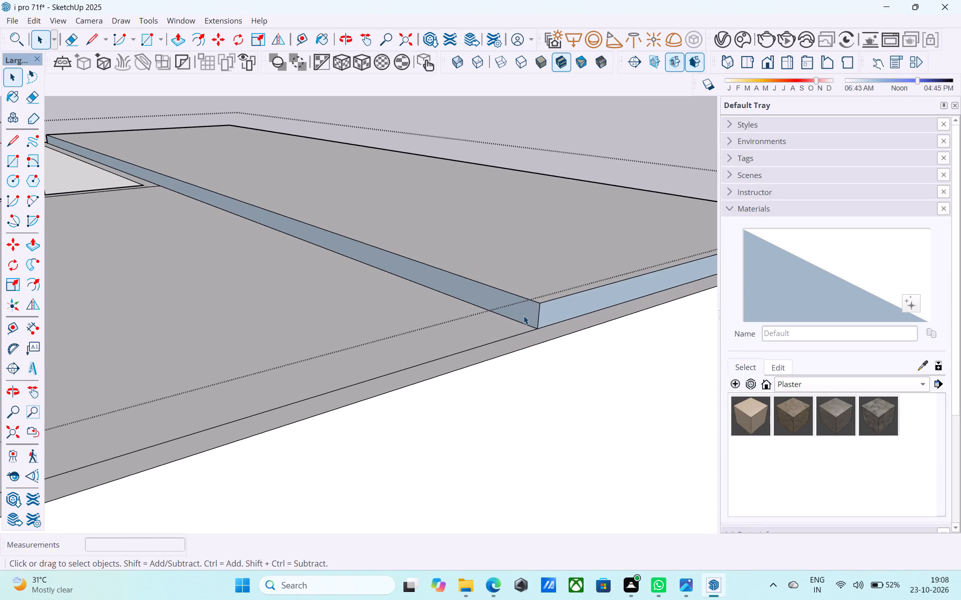
{"action": "right_click", "coordinate": [523, 316]}
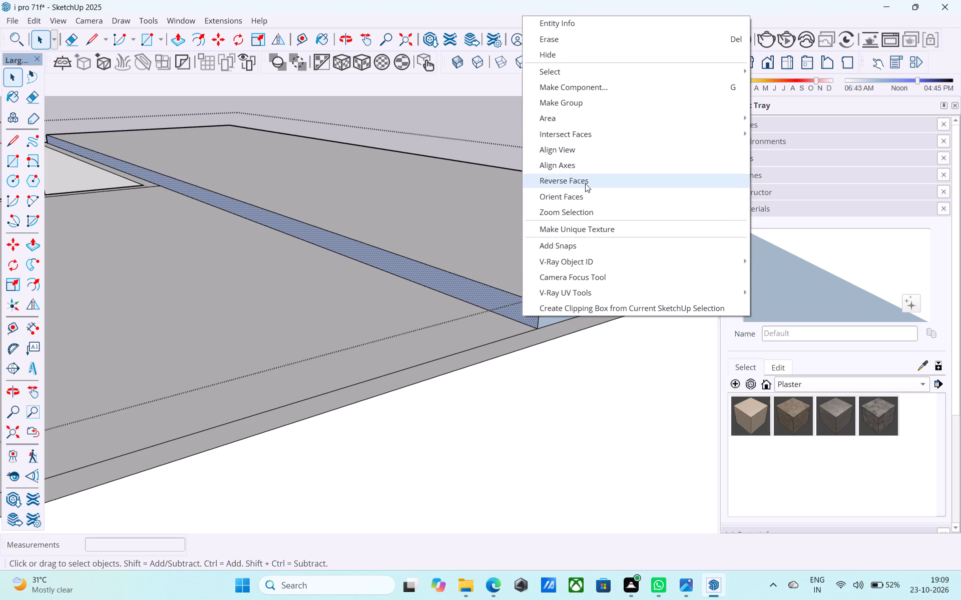
{"action": "left_click", "coordinate": [586, 182]}
{"action": "scroll", "coordinate": [201, 282], "scroll_direction": "down", "scroll_amount": 5}
{"action": "scroll", "coordinate": [431, 345], "scroll_direction": "up", "scroll_amount": 6}
{"action": "left_click", "coordinate": [388, 256]}
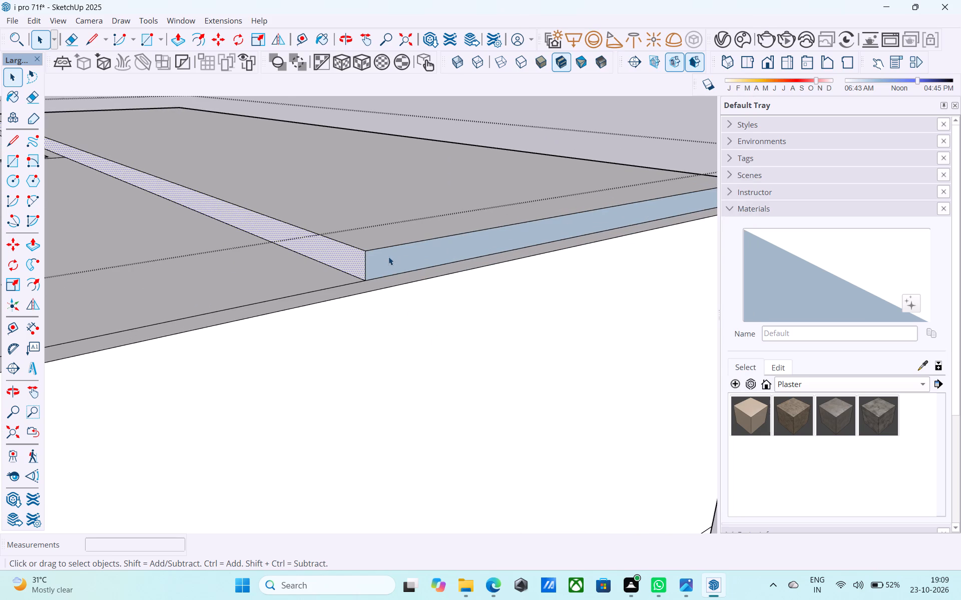
{"action": "right_click", "coordinate": [388, 256]}
{"action": "left_click", "coordinate": [471, 420]}
Delete the top face over the smaller room beside the raised slab.
{"action": "scroll", "coordinate": [417, 351], "scroll_direction": "down", "scroll_amount": 11}
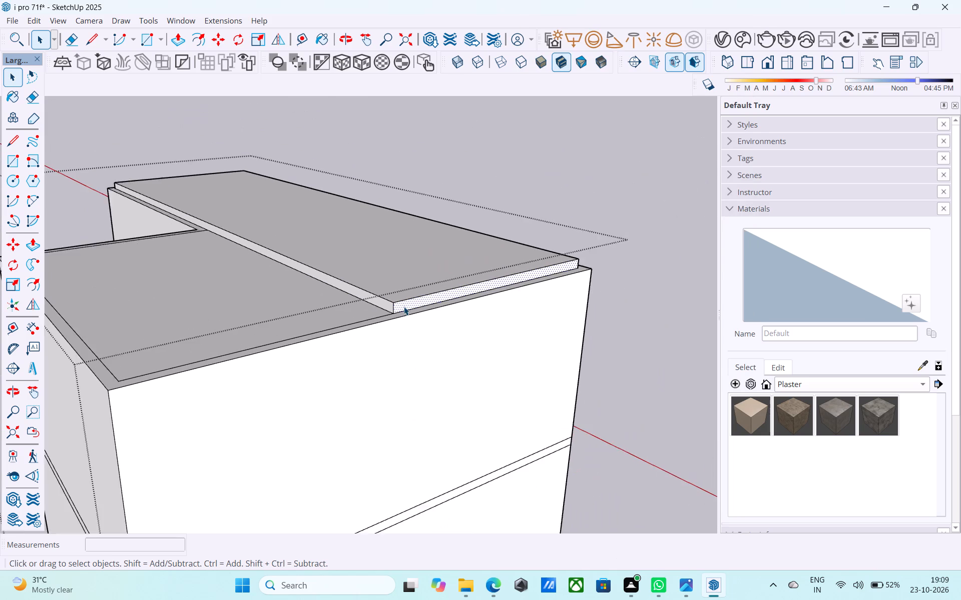
{"action": "scroll", "coordinate": [278, 276], "scroll_direction": "down", "scroll_amount": 4}
{"action": "middle_click_drag", "start_coordinate": [282, 282], "coordinate": [260, 366]}
{"action": "left_click", "coordinate": [237, 374]}
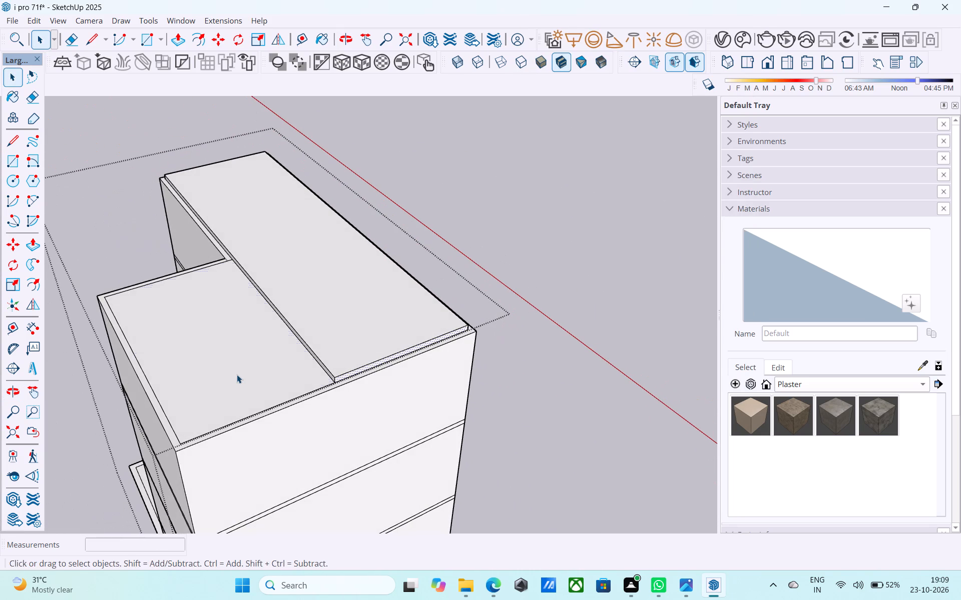
{"action": "key", "text": "Delete"}
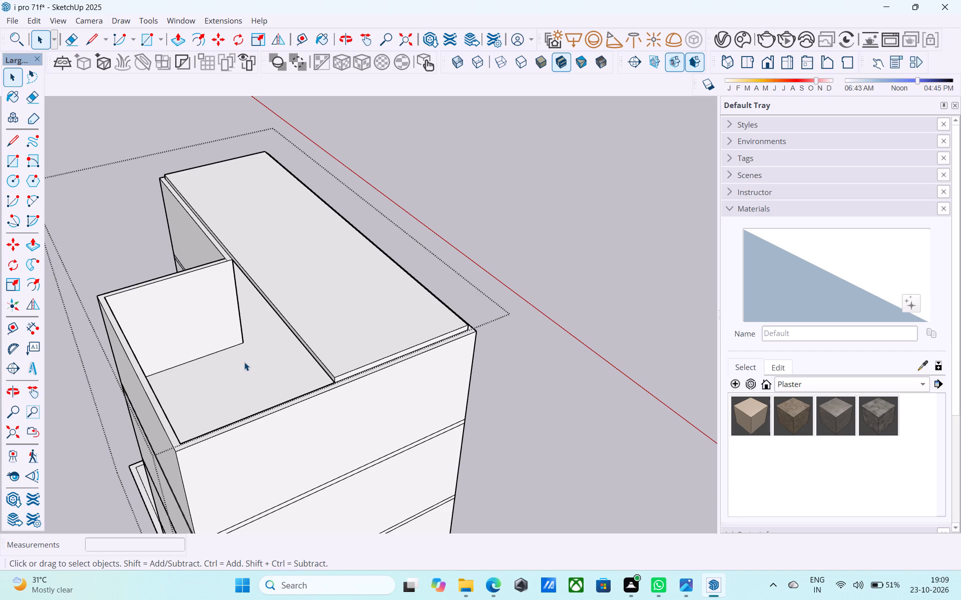
Pull the raised slab's short side face beside the smaller room out 6" to the outer wall face.
{"action": "middle_click", "coordinate": [402, 338]}
{"action": "scroll", "coordinate": [398, 336], "scroll_direction": "up", "scroll_amount": 4}
{"action": "scroll", "coordinate": [345, 295], "scroll_direction": "down", "scroll_amount": 7}
{"action": "middle_click_drag", "start_coordinate": [351, 336], "coordinate": [333, 321]}
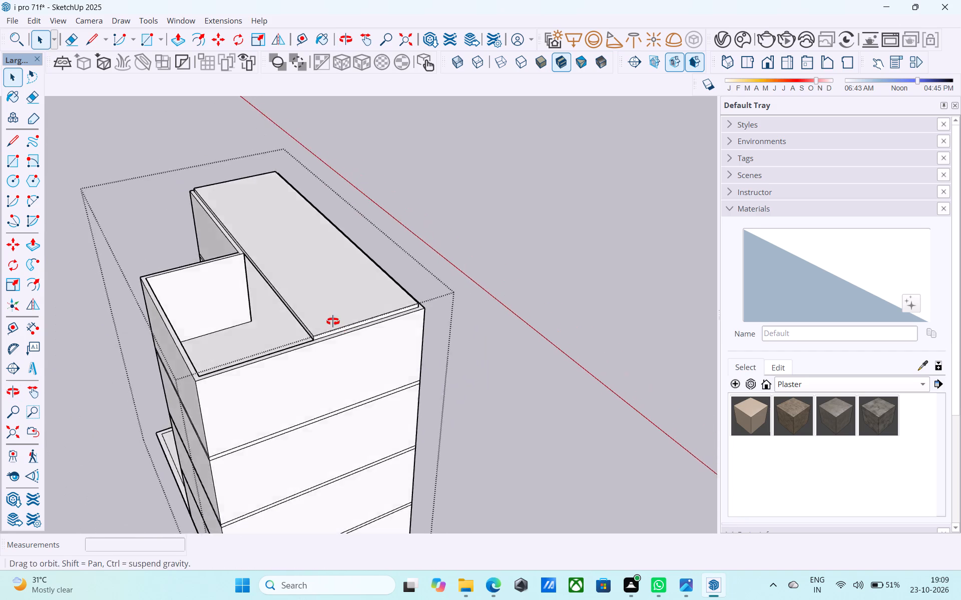
{"action": "middle_click_drag", "start_coordinate": [333, 321], "coordinate": [327, 315]}
{"action": "scroll", "coordinate": [331, 318], "scroll_direction": "up", "scroll_amount": 12}
{"action": "left_click", "coordinate": [338, 290]}
{"action": "key", "text": "p"}
{"action": "left_click", "coordinate": [338, 290]}
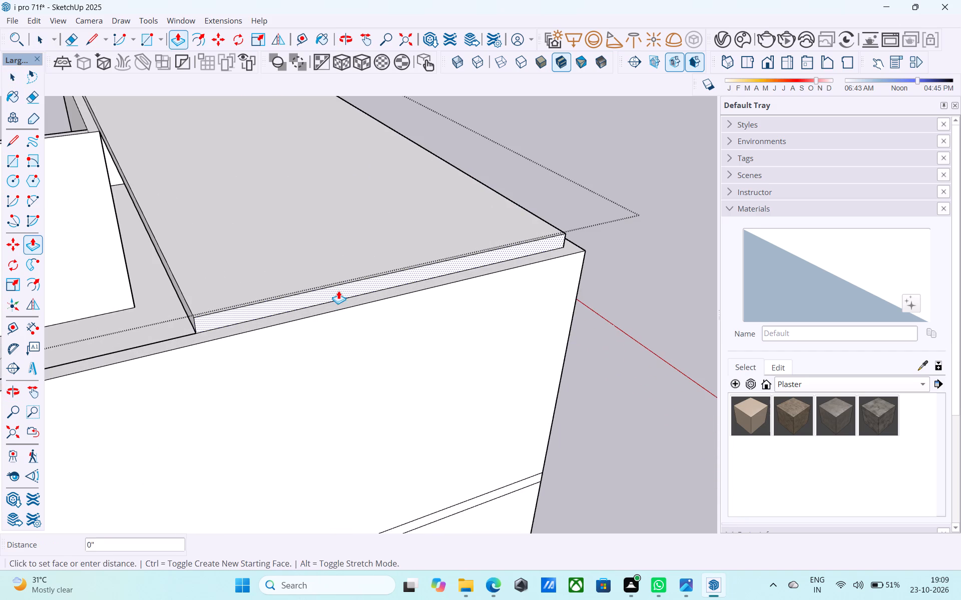
{"action": "left_click", "coordinate": [202, 348]}
{"action": "scroll", "coordinate": [363, 294], "scroll_direction": "down", "scroll_amount": 3}
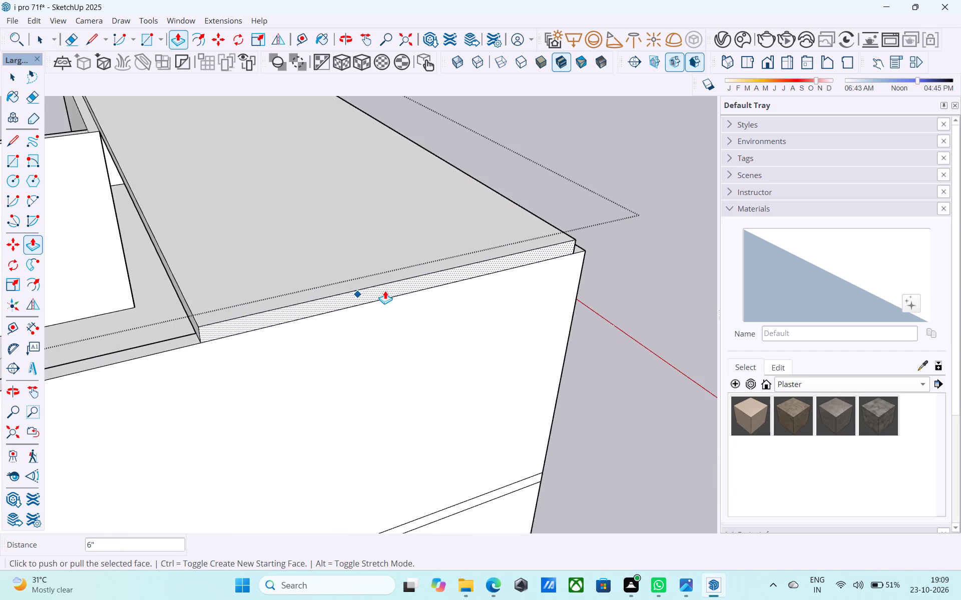
Pull the raised slab's long outer side face out 6" to the outer wall face.
{"action": "scroll", "coordinate": [385, 290], "scroll_direction": "down", "scroll_amount": 3}
{"action": "middle_click_drag", "start_coordinate": [480, 268], "coordinate": [237, 260]}
{"action": "scroll", "coordinate": [223, 238], "scroll_direction": "down", "scroll_amount": 5}
{"action": "middle_click_drag", "start_coordinate": [398, 300], "coordinate": [379, 292]}
{"action": "scroll", "coordinate": [368, 279], "scroll_direction": "up", "scroll_amount": 9}
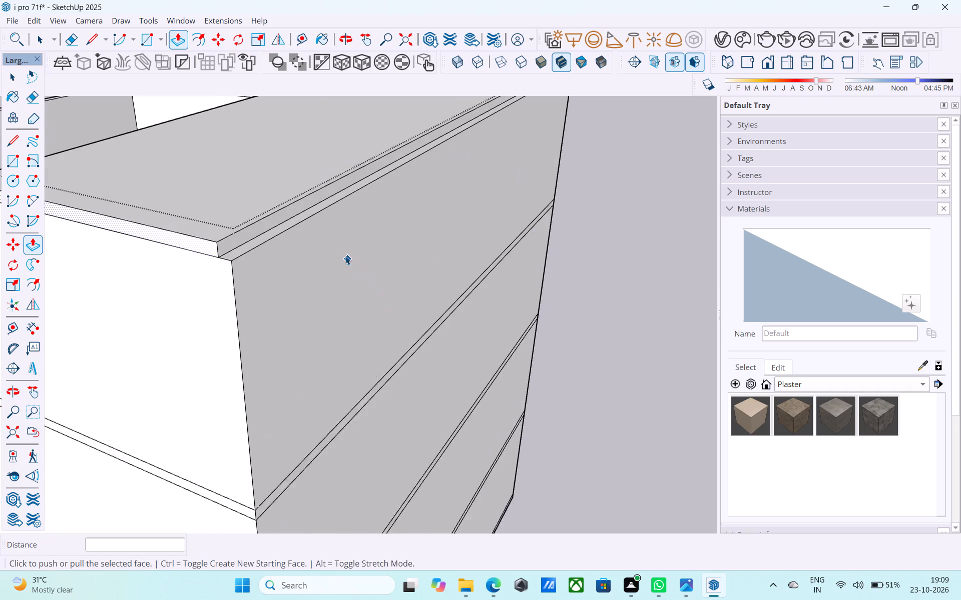
{"action": "key", "text": "space"}
{"action": "scroll", "coordinate": [345, 256], "scroll_direction": "up", "scroll_amount": 1}
{"action": "left_click", "coordinate": [288, 201]}
{"action": "key", "text": "p"}
{"action": "left_click", "coordinate": [288, 201]}
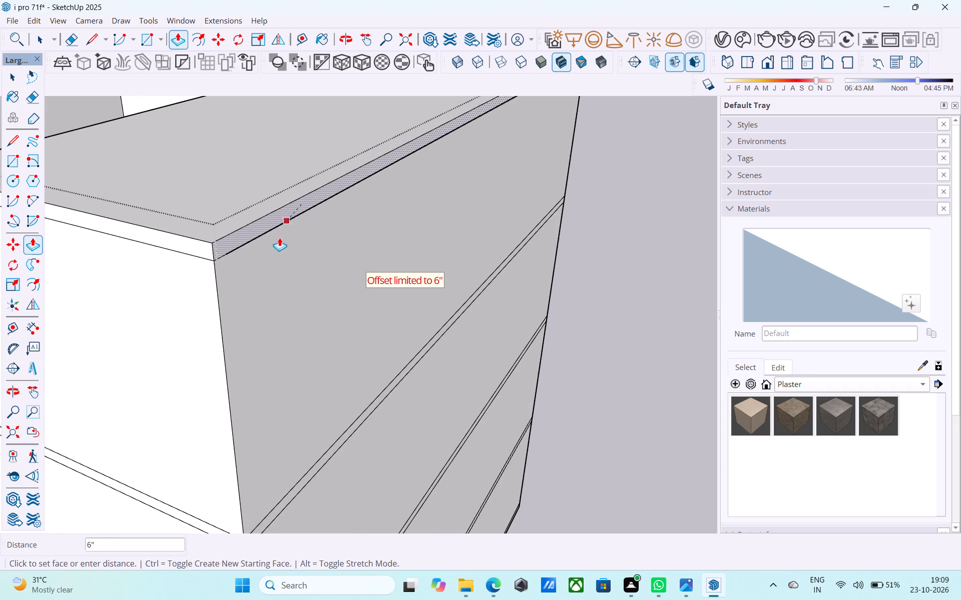
{"action": "left_click", "coordinate": [270, 245]}
Pull the raised slab's opposite short side face out flush with the end wall below.
{"action": "scroll", "coordinate": [282, 252], "scroll_direction": "down", "scroll_amount": 10}
{"action": "middle_click_drag", "start_coordinate": [418, 260], "coordinate": [191, 275]}
{"action": "middle_click_drag", "start_coordinate": [506, 255], "coordinate": [198, 271]}
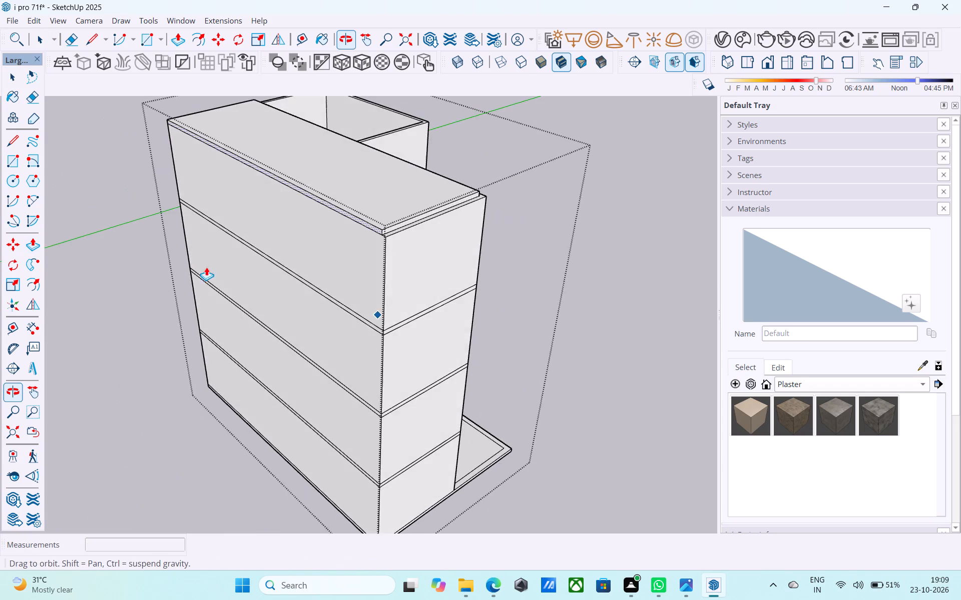
{"action": "middle_click_drag", "start_coordinate": [370, 259], "coordinate": [92, 262]}
{"action": "scroll", "coordinate": [275, 221], "scroll_direction": "up", "scroll_amount": 9}
{"action": "key", "text": "space"}
{"action": "left_click", "coordinate": [309, 185]}
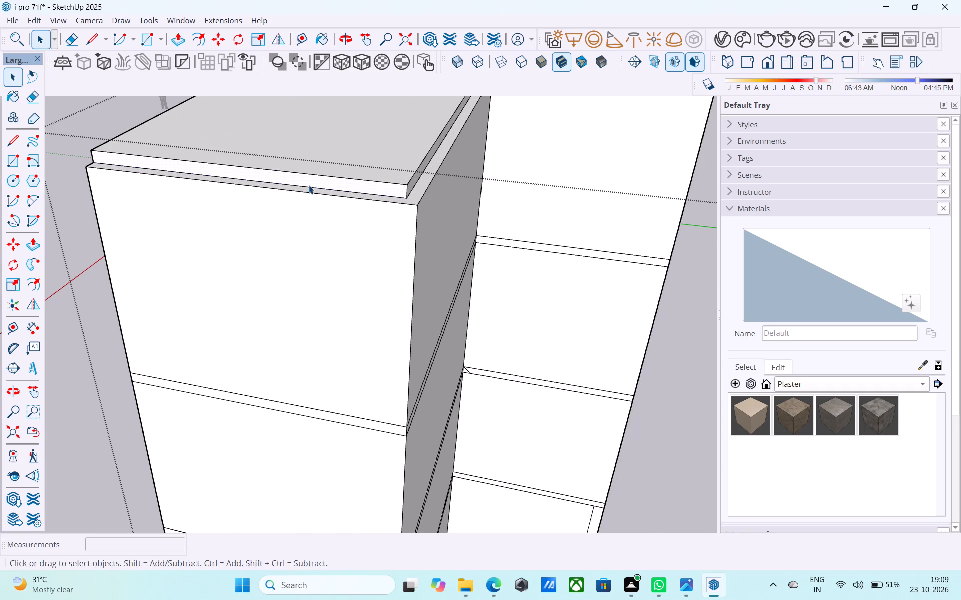
{"action": "key", "text": "p"}
{"action": "left_click", "coordinate": [309, 185]}
{"action": "left_click", "coordinate": [305, 199]}
{"action": "scroll", "coordinate": [243, 216], "scroll_direction": "down", "scroll_amount": 6}
{"action": "key", "text": "space"}
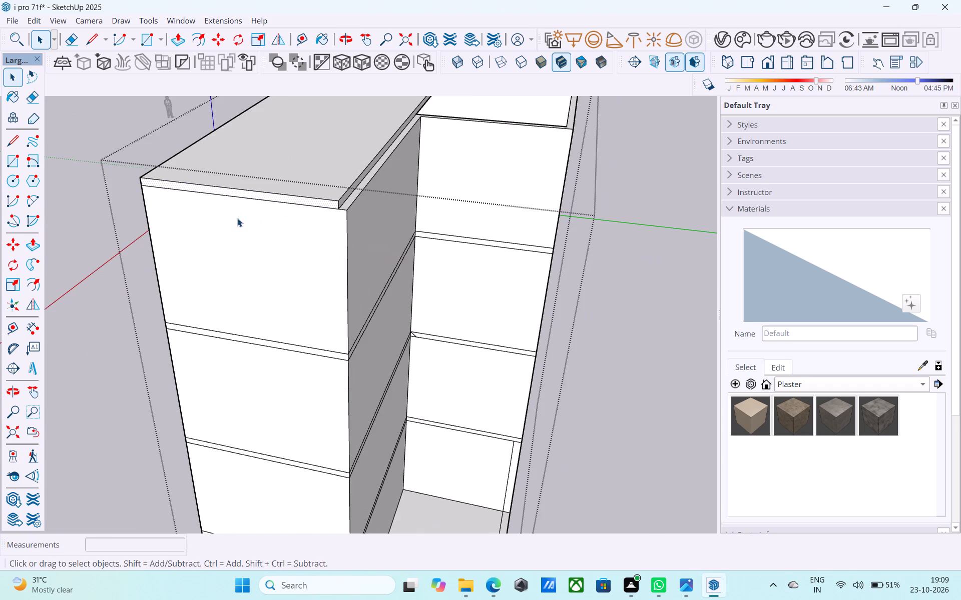
Pull the raised slab's long inner side face out flush with the wall below it.
{"action": "middle_click_drag", "start_coordinate": [379, 202], "coordinate": [338, 211]}
{"action": "scroll", "coordinate": [343, 202], "scroll_direction": "up", "scroll_amount": 5}
{"action": "left_click", "coordinate": [329, 185]}
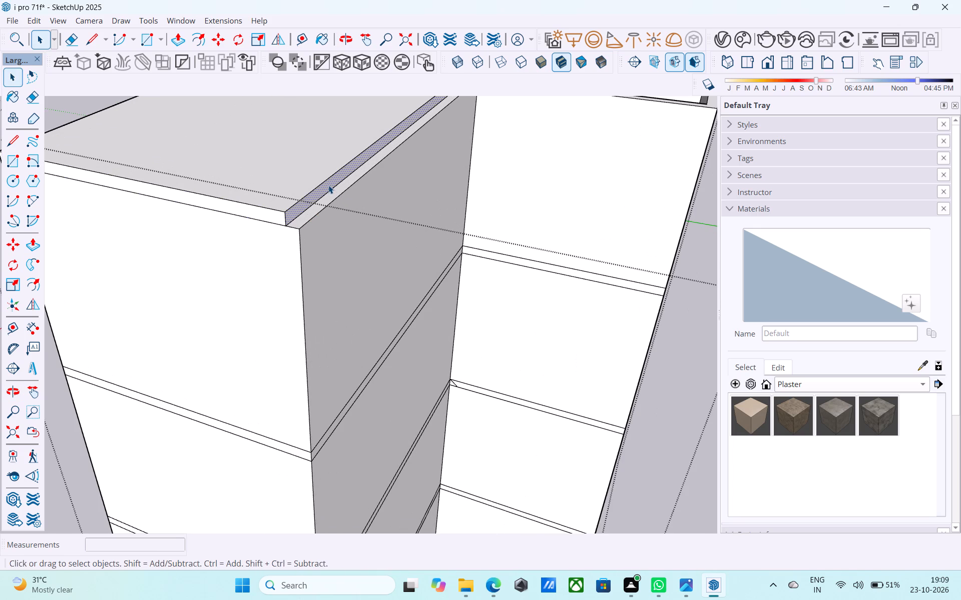
{"action": "key", "text": "p"}
{"action": "left_click", "coordinate": [328, 185]}
{"action": "left_click", "coordinate": [341, 200]}
Push the smaller room's fourth-storey wall tops down to the floor slab level, removing that room's walls.
{"action": "scroll", "coordinate": [288, 218], "scroll_direction": "down", "scroll_amount": 16}
{"action": "middle_click_drag", "start_coordinate": [404, 208], "coordinate": [111, 300]}
{"action": "middle_click_drag", "start_coordinate": [423, 260], "coordinate": [361, 283]}
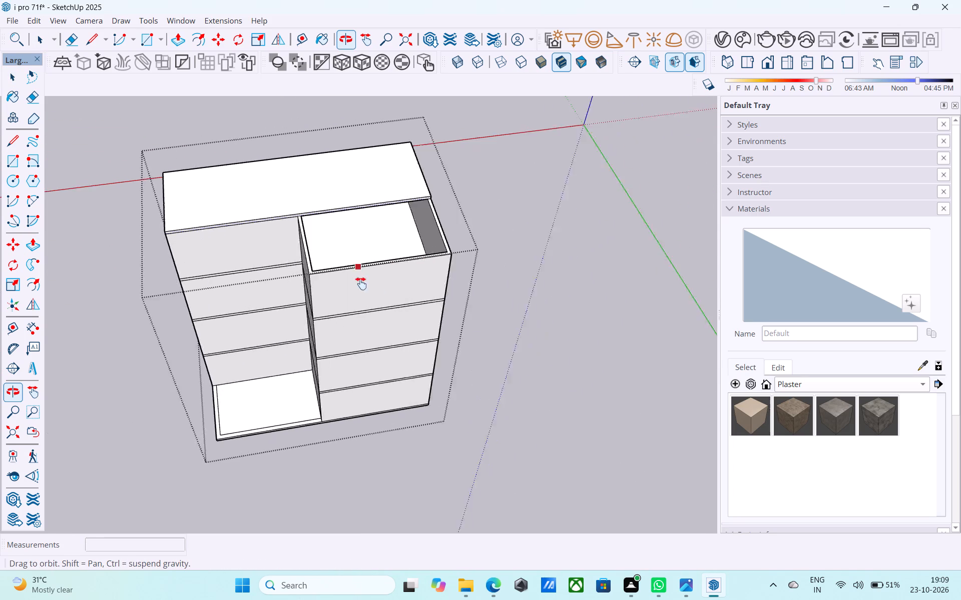
{"action": "middle_click_drag", "start_coordinate": [361, 283], "coordinate": [359, 285]}
{"action": "scroll", "coordinate": [356, 285], "scroll_direction": "up", "scroll_amount": 10}
{"action": "key", "text": "space"}
{"action": "left_click", "coordinate": [196, 263]}
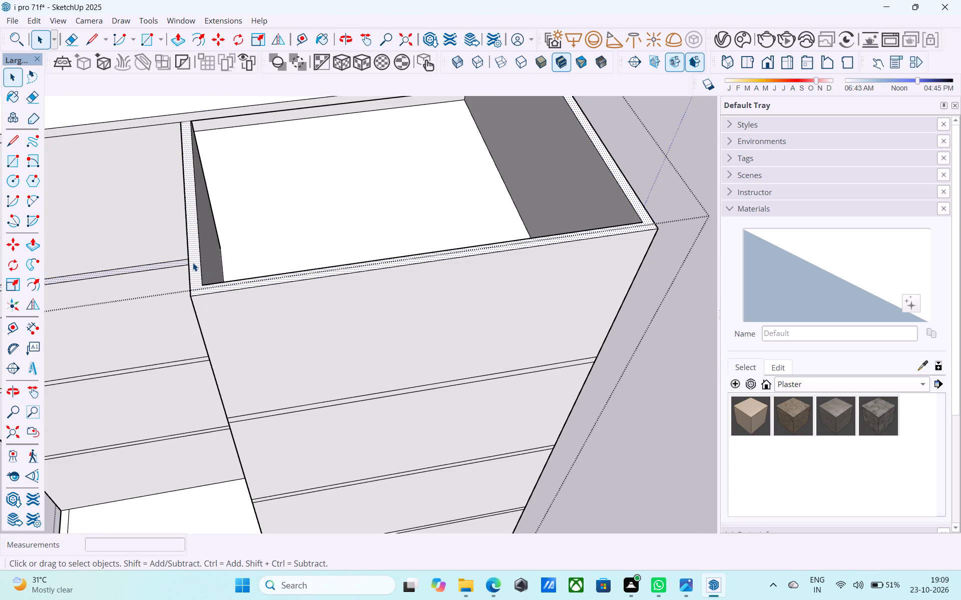
{"action": "key", "text": "p"}
{"action": "left_click", "coordinate": [196, 262]}
{"action": "left_click", "coordinate": [272, 270]}
{"action": "scroll", "coordinate": [272, 271], "scroll_direction": "down", "scroll_amount": 5}
{"action": "key", "text": "space"}
Examine the stepped building from several angles and the junction between the taller block and the lower one.
{"action": "middle_click_drag", "start_coordinate": [262, 278], "coordinate": [455, 209]}
{"action": "scroll", "coordinate": [400, 198], "scroll_direction": "down", "scroll_amount": 4}
{"action": "middle_click_drag", "start_coordinate": [353, 224], "coordinate": [465, 175]}
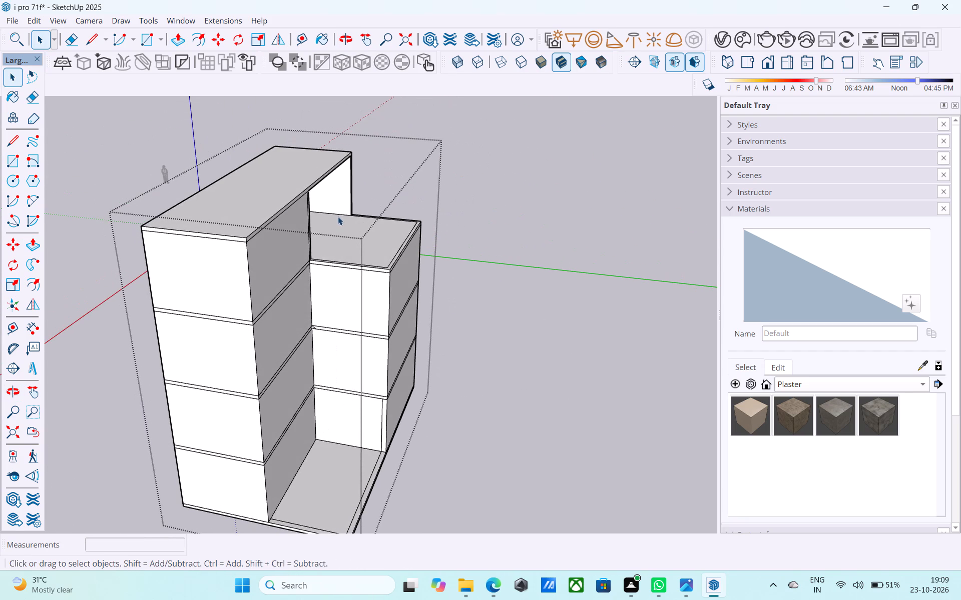
{"action": "middle_click_drag", "start_coordinate": [274, 266], "coordinate": [303, 240]}
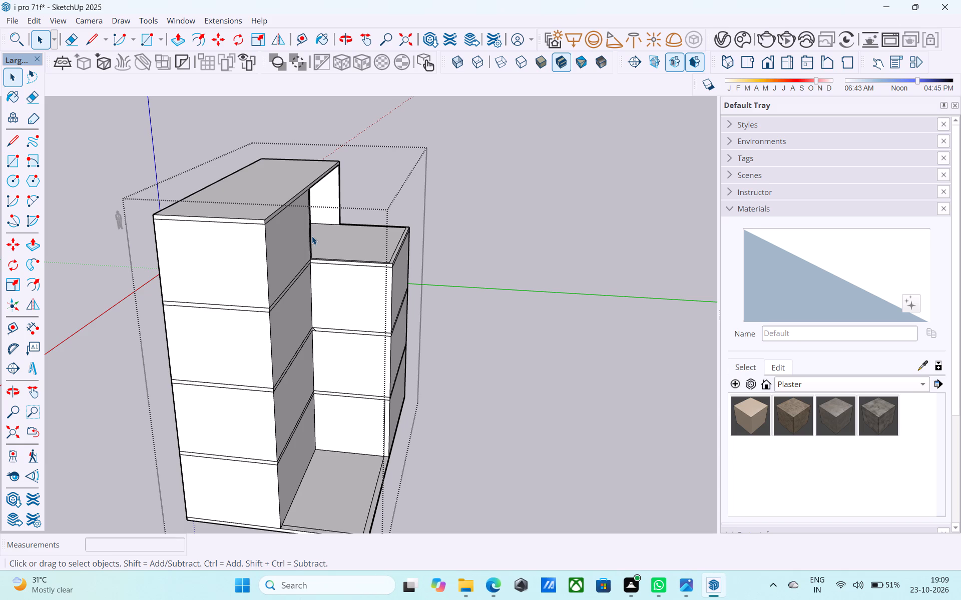
{"action": "scroll", "coordinate": [312, 236], "scroll_direction": "down", "scroll_amount": 4}
{"action": "middle_click_drag", "start_coordinate": [320, 267], "coordinate": [312, 249]}
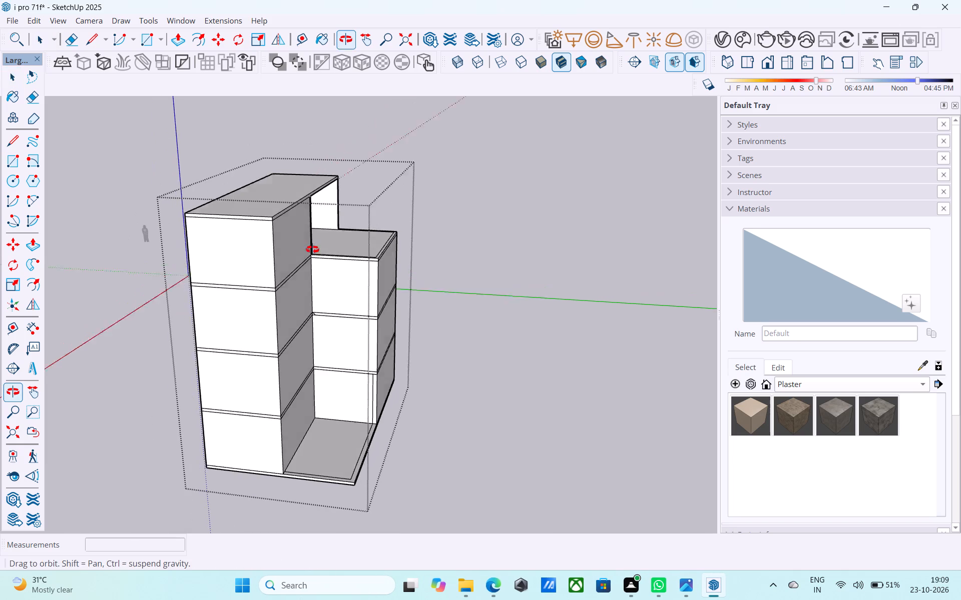
{"action": "middle_click_drag", "start_coordinate": [312, 249], "coordinate": [313, 247]}
{"action": "middle_click_drag", "start_coordinate": [319, 266], "coordinate": [318, 261]}
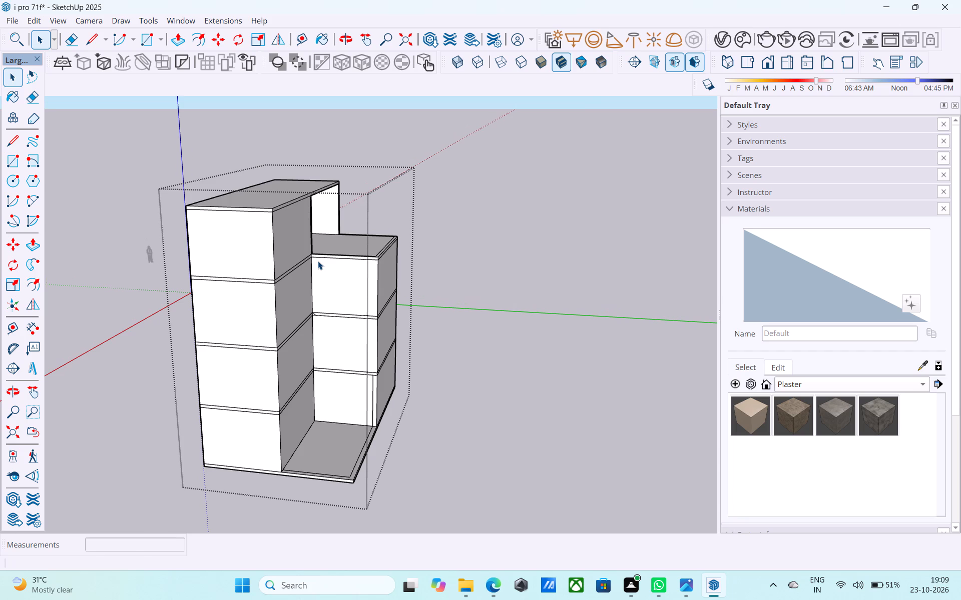
{"action": "scroll", "coordinate": [318, 261], "scroll_direction": "down", "scroll_amount": 4}
{"action": "middle_click_drag", "start_coordinate": [318, 261], "coordinate": [312, 257]}
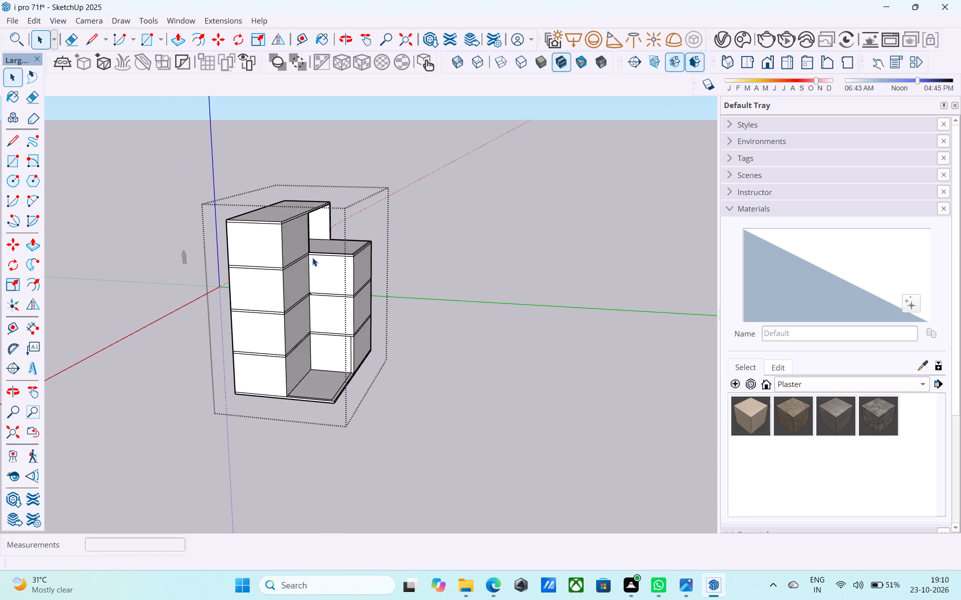
{"action": "middle_click_drag", "start_coordinate": [312, 257], "coordinate": [299, 252]}
{"action": "scroll", "coordinate": [299, 252], "scroll_direction": "up", "scroll_amount": 15}
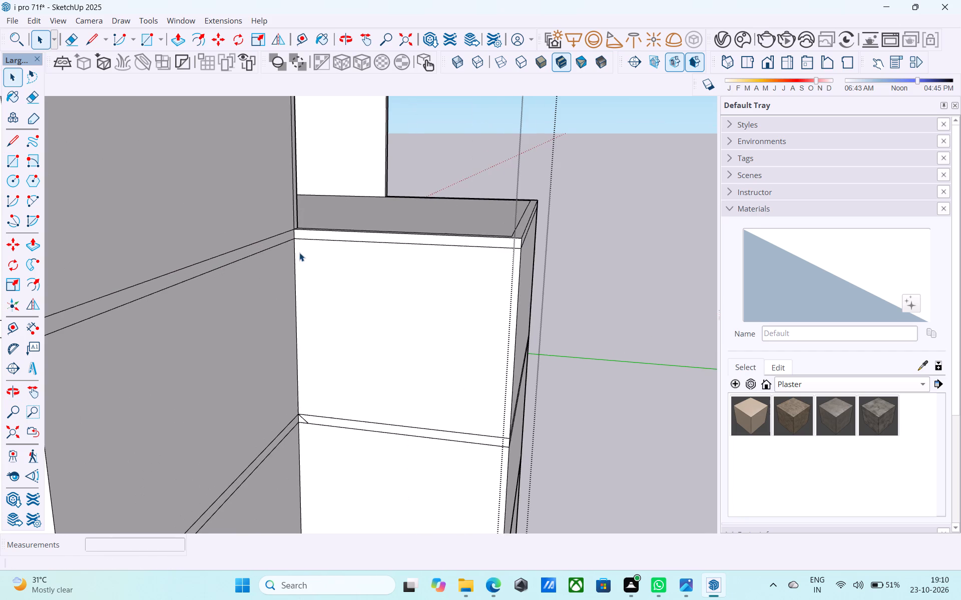
Pull the fourth-storey floor band's face in the open recess out 19' 6" to the end of the building.
{"action": "middle_click", "coordinate": [299, 252]}
{"action": "left_click", "coordinate": [327, 235]}
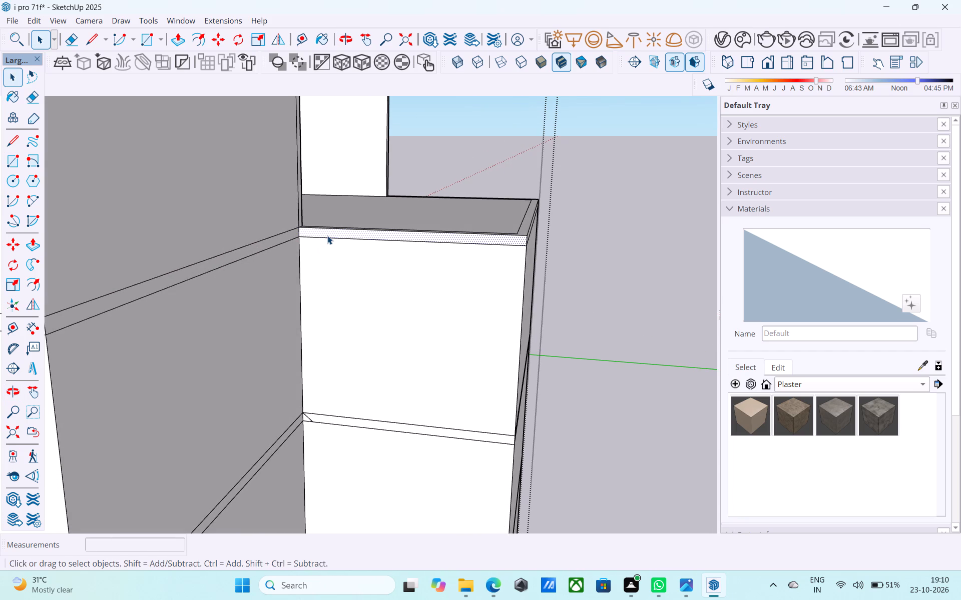
{"action": "key", "text": "p"}
{"action": "left_click", "coordinate": [327, 235]}
{"action": "scroll", "coordinate": [326, 235], "scroll_direction": "down", "scroll_amount": 6}
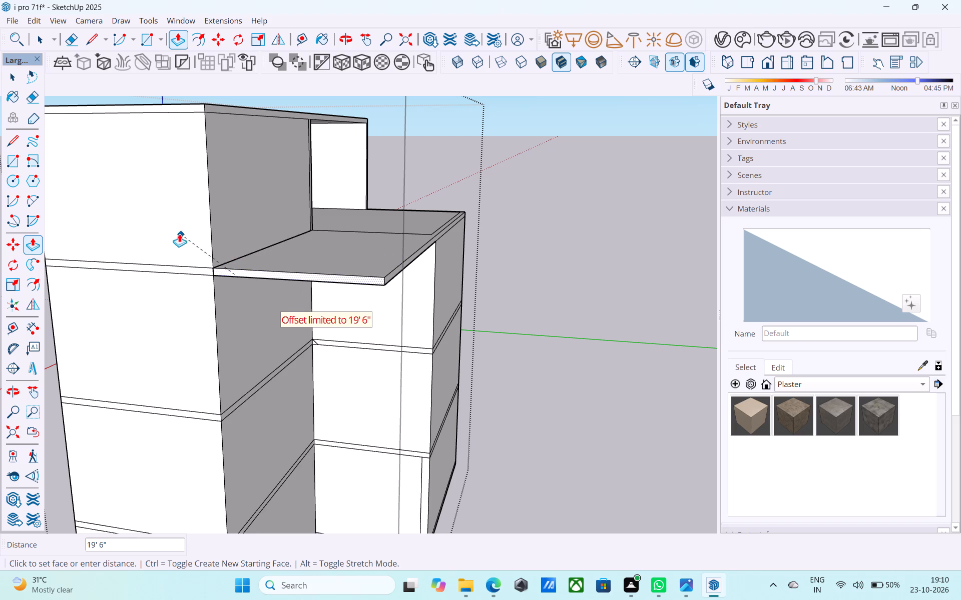
{"action": "left_click", "coordinate": [209, 216]}
Erase the stray diagonal line at the inner corner of the third-storey floor band in the recess.
{"action": "scroll", "coordinate": [201, 205], "scroll_direction": "down", "scroll_amount": 6}
{"action": "middle_click_drag", "start_coordinate": [239, 297], "coordinate": [256, 289]}
{"action": "scroll", "coordinate": [295, 328], "scroll_direction": "up", "scroll_amount": 11}
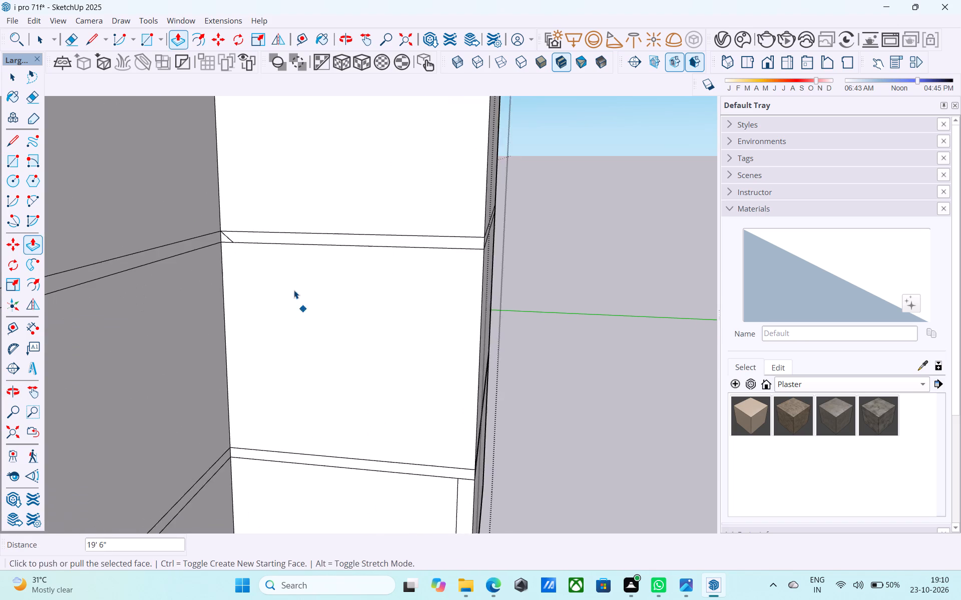
{"action": "key", "text": "space"}
{"action": "scroll", "coordinate": [243, 245], "scroll_direction": "up", "scroll_amount": 5}
{"action": "key", "text": "e"}
{"action": "scroll", "coordinate": [221, 237], "scroll_direction": "up", "scroll_amount": 5}
{"action": "left_click_drag", "start_coordinate": [220, 237], "coordinate": [228, 230]}
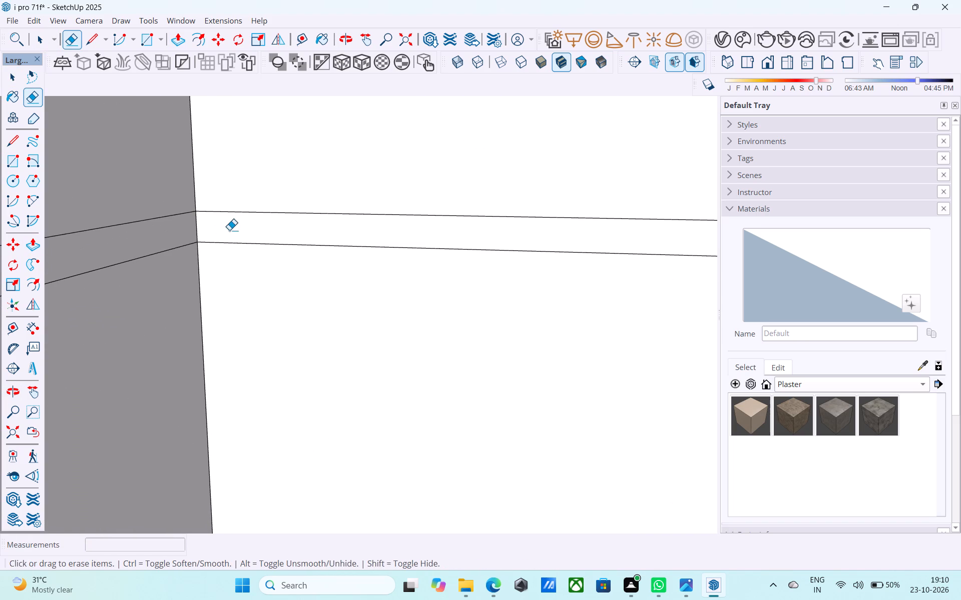
Pull the third-storey floor band's face in the recess out to the end of the building, matching the slab above.
{"action": "key", "text": "space"}
{"action": "left_click", "coordinate": [230, 230]}
{"action": "key", "text": "p"}
{"action": "left_click", "coordinate": [230, 230]}
{"action": "scroll", "coordinate": [238, 233], "scroll_direction": "down", "scroll_amount": 12}
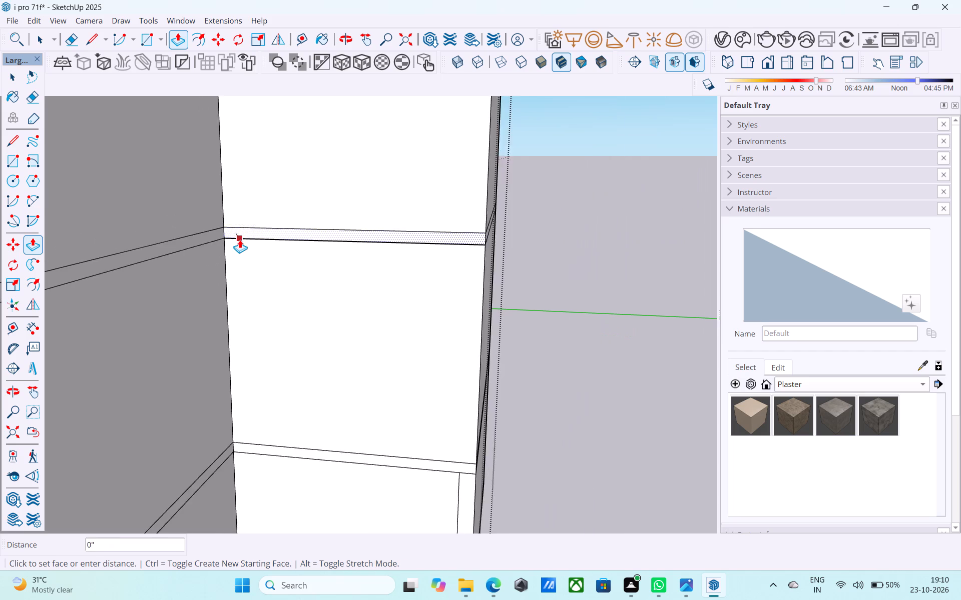
{"action": "scroll", "coordinate": [240, 239], "scroll_direction": "down", "scroll_amount": 10}
{"action": "left_click", "coordinate": [117, 233]}
Pull the second-storey floor band's face in the recess out 19' 6" to the end of the building.
{"action": "middle_click_drag", "start_coordinate": [207, 312], "coordinate": [220, 307]}
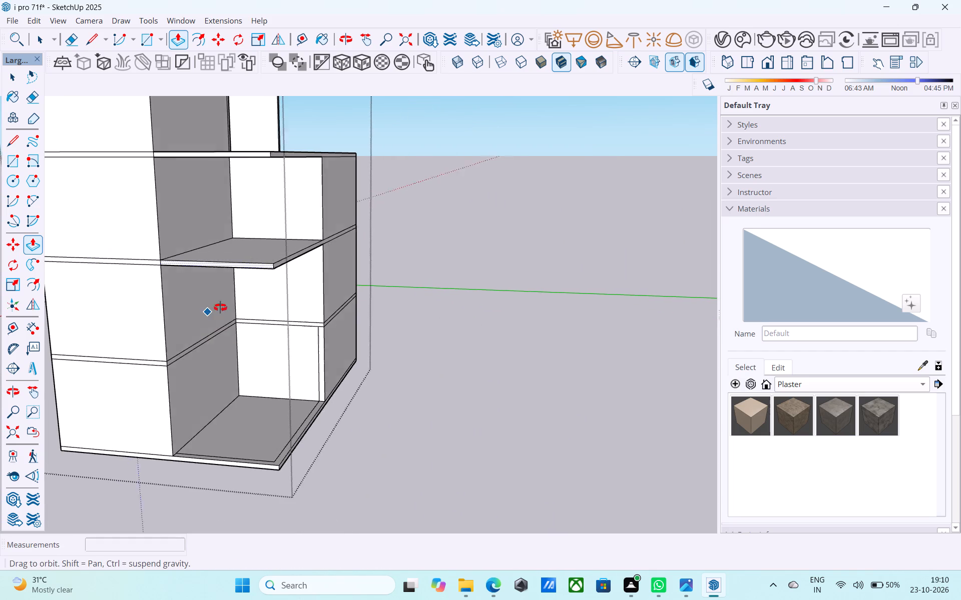
{"action": "middle_click_drag", "start_coordinate": [220, 307], "coordinate": [267, 286]}
{"action": "scroll", "coordinate": [278, 325], "scroll_direction": "up", "scroll_amount": 10}
{"action": "key", "text": "space"}
{"action": "left_click", "coordinate": [280, 317]}
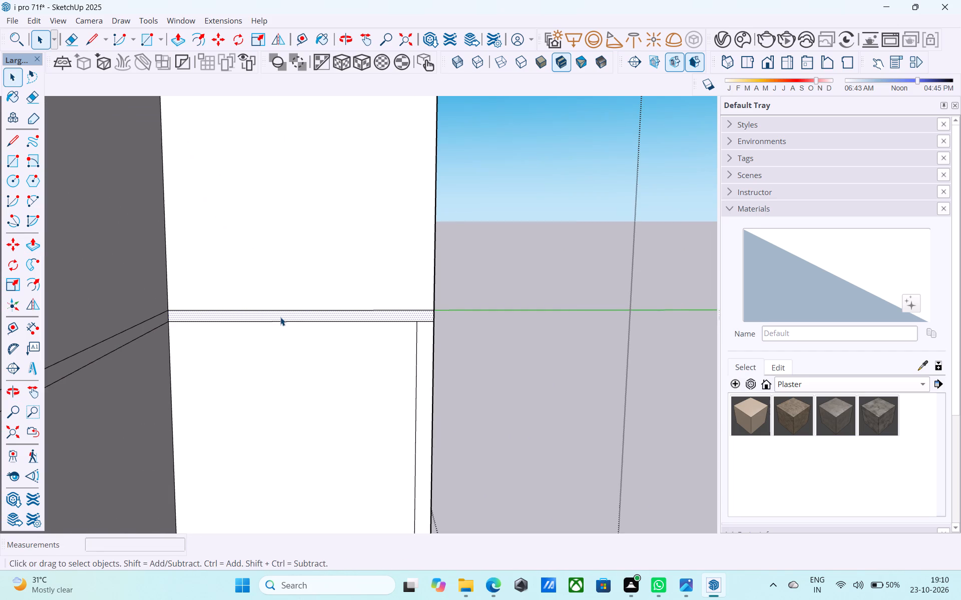
{"action": "key", "text": "p"}
{"action": "left_click", "coordinate": [280, 317]}
{"action": "scroll", "coordinate": [282, 316], "scroll_direction": "down", "scroll_amount": 10}
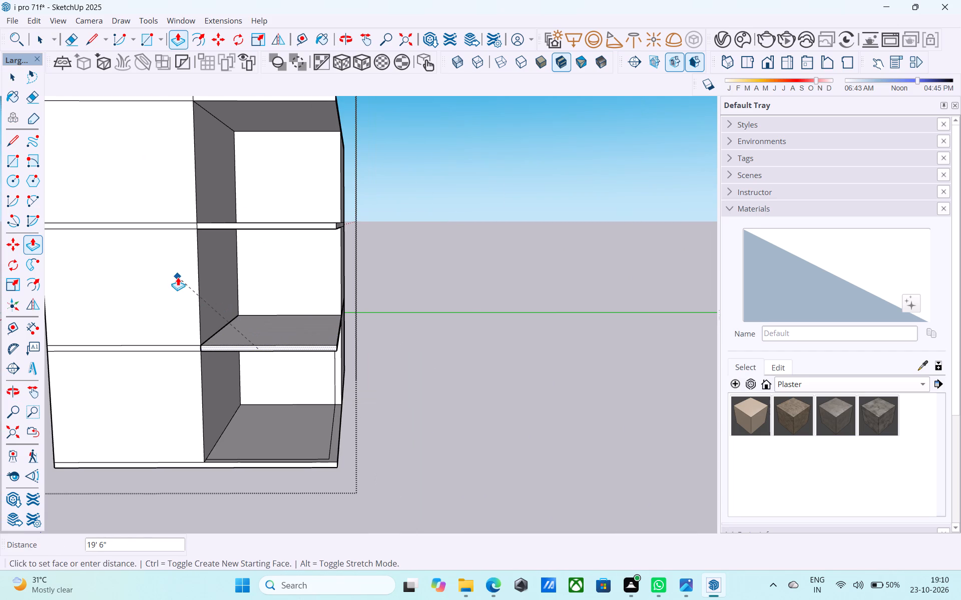
{"action": "left_click", "coordinate": [178, 277]}
Review the extended floor slabs from several angles and save the model.
{"action": "middle_click_drag", "start_coordinate": [243, 247], "coordinate": [257, 395]}
{"action": "scroll", "coordinate": [268, 384], "scroll_direction": "down", "scroll_amount": 6}
{"action": "middle_click_drag", "start_coordinate": [262, 316], "coordinate": [83, 380]}
{"action": "middle_click_drag", "start_coordinate": [450, 318], "coordinate": [205, 338]}
{"action": "middle_click_drag", "start_coordinate": [206, 341], "coordinate": [601, 280]}
{"action": "middle_click_drag", "start_coordinate": [406, 383], "coordinate": [463, 274]}
{"action": "middle_click_drag", "start_coordinate": [391, 314], "coordinate": [361, 277]}
{"action": "scroll", "coordinate": [361, 277], "scroll_direction": "up", "scroll_amount": 1}
{"action": "middle_click_drag", "start_coordinate": [361, 277], "coordinate": [402, 327]}
{"action": "key", "text": "ctrl+s"}
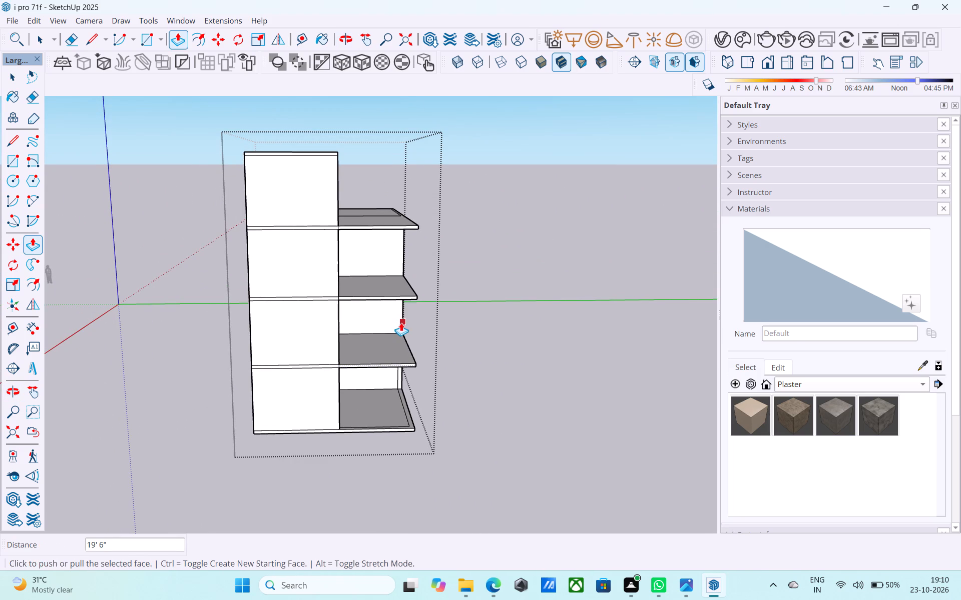
Pull the roof slab's long inner side face out 11' 9", flush with the outer edge of the floor slabs below.
{"action": "middle_click_drag", "start_coordinate": [401, 322], "coordinate": [344, 299]}
{"action": "key", "text": "space"}
{"action": "scroll", "coordinate": [308, 292], "scroll_direction": "up", "scroll_amount": 4}
{"action": "scroll", "coordinate": [308, 292], "scroll_direction": "down", "scroll_amount": 5}
{"action": "middle_click_drag", "start_coordinate": [308, 292], "coordinate": [285, 368]}
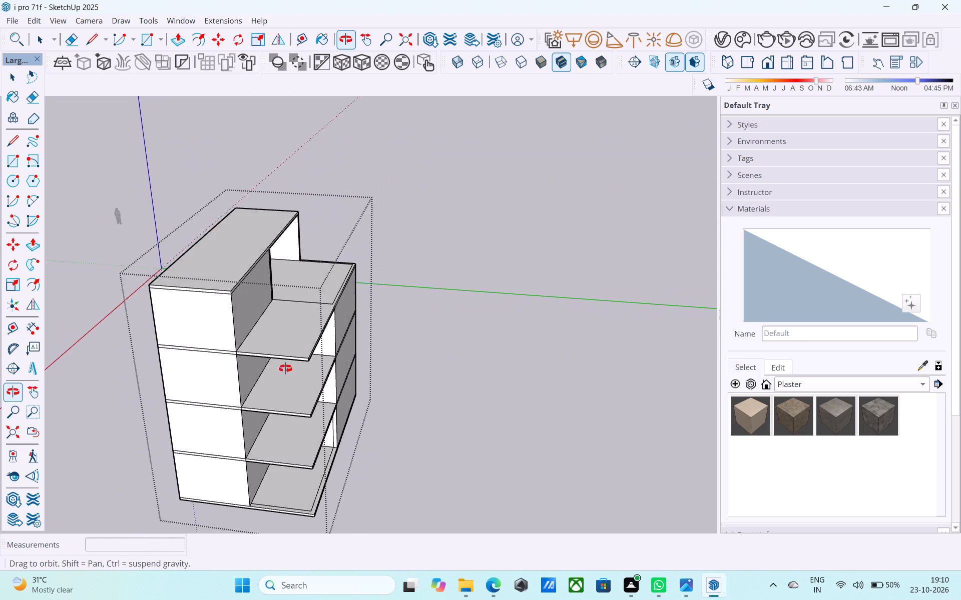
{"action": "middle_click_drag", "start_coordinate": [285, 368], "coordinate": [316, 345]}
{"action": "middle_click_drag", "start_coordinate": [328, 336], "coordinate": [243, 292]}
{"action": "scroll", "coordinate": [403, 199], "scroll_direction": "up", "scroll_amount": 2}
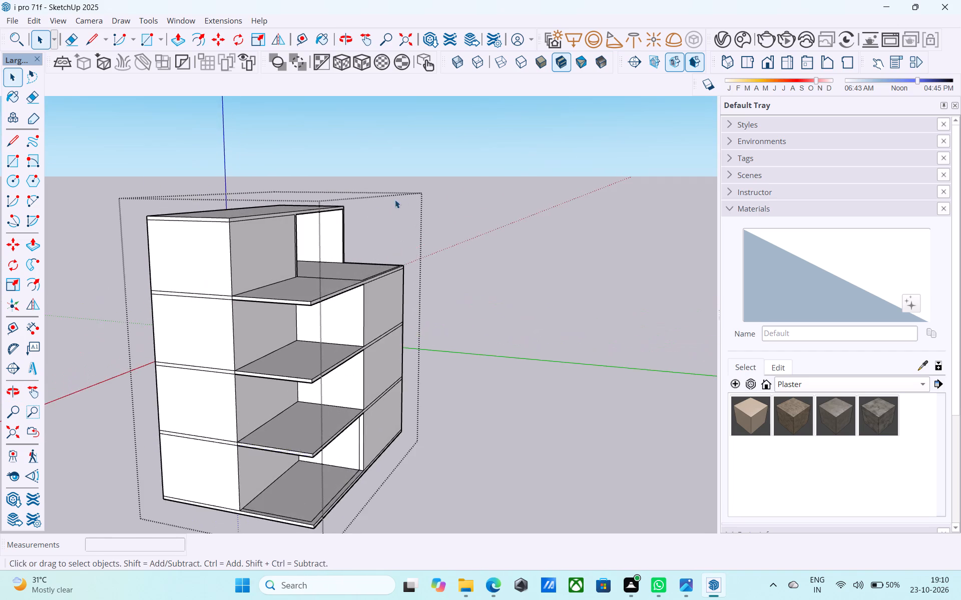
{"action": "scroll", "coordinate": [395, 199], "scroll_direction": "up", "scroll_amount": 4}
{"action": "scroll", "coordinate": [290, 231], "scroll_direction": "up", "scroll_amount": 3}
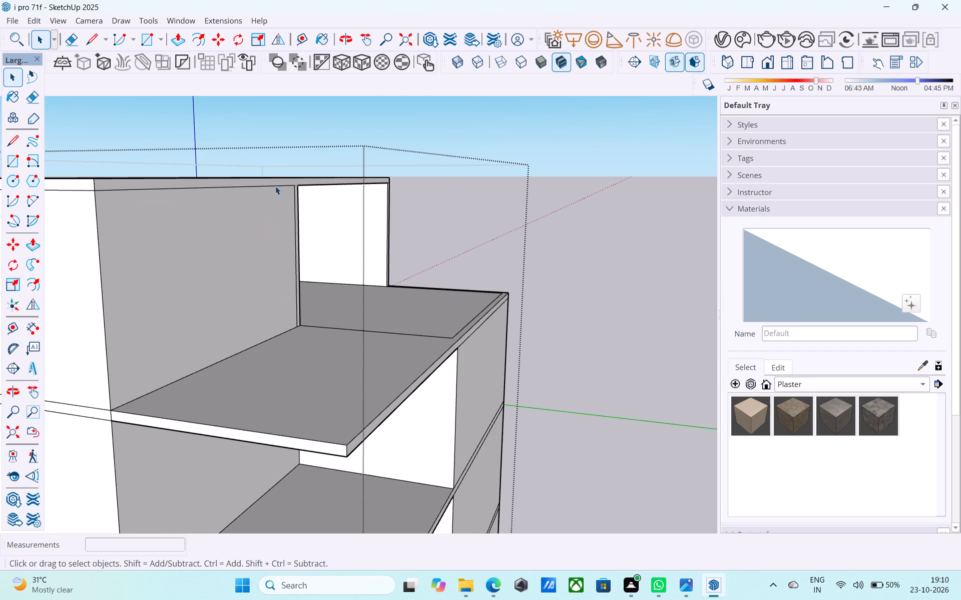
{"action": "middle_click_drag", "start_coordinate": [316, 191], "coordinate": [107, 243]}
{"action": "scroll", "coordinate": [300, 185], "scroll_direction": "up", "scroll_amount": 3}
{"action": "left_click", "coordinate": [298, 176]}
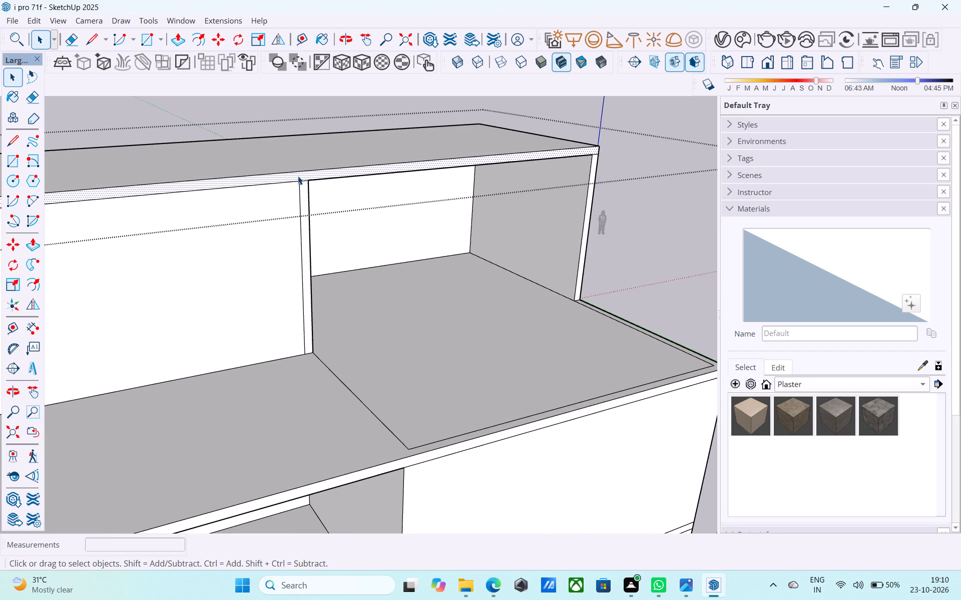
{"action": "key", "text": "p"}
{"action": "left_click", "coordinate": [298, 176]}
{"action": "scroll", "coordinate": [316, 195], "scroll_direction": "down", "scroll_amount": 6}
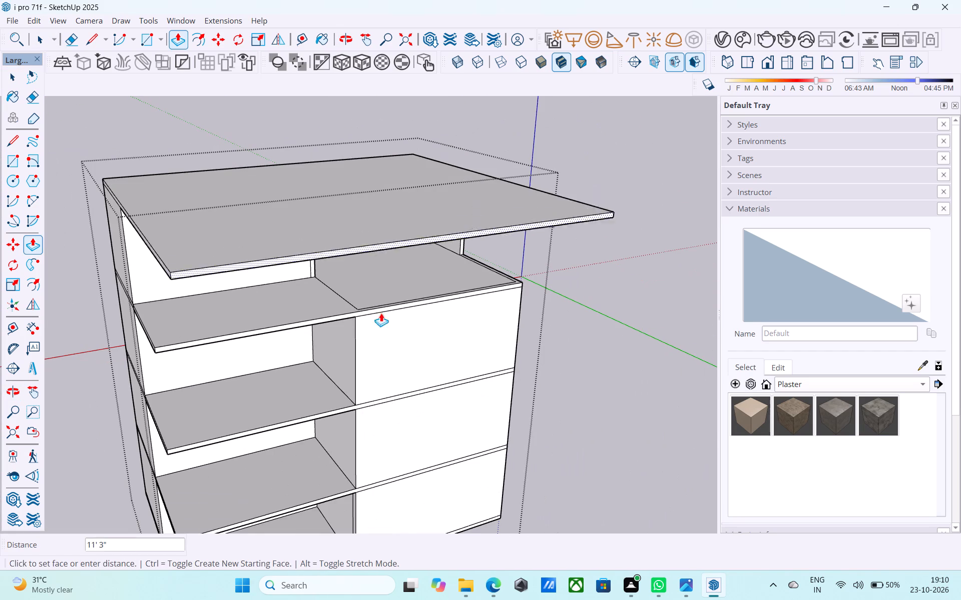
{"action": "left_click", "coordinate": [383, 335]}
Save the model with the extended roof slab.
{"action": "middle_click_drag", "start_coordinate": [357, 317], "coordinate": [651, 250]}
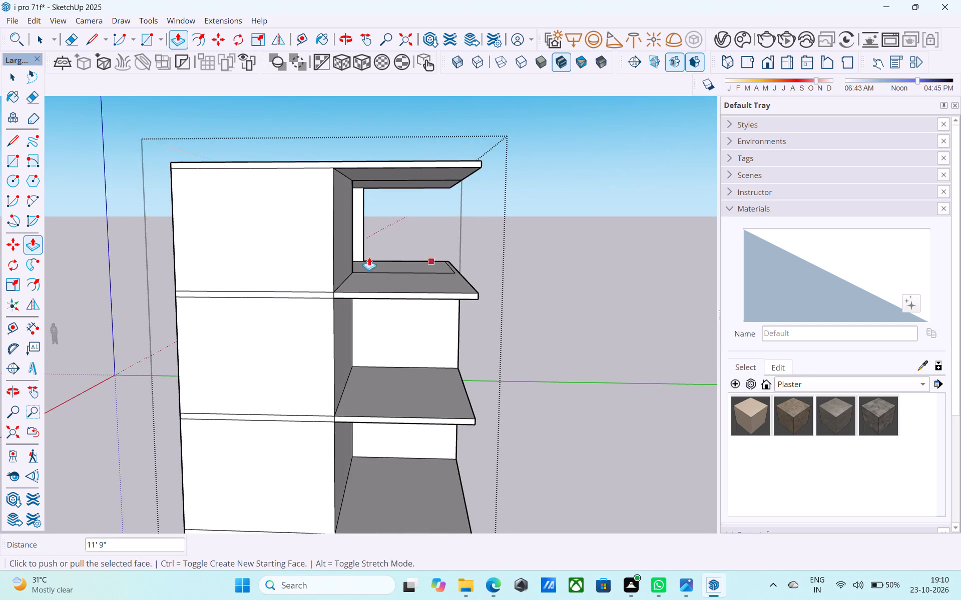
{"action": "scroll", "coordinate": [359, 258], "scroll_direction": "down", "scroll_amount": 11}
{"action": "middle_click_drag", "start_coordinate": [336, 275], "coordinate": [349, 248]}
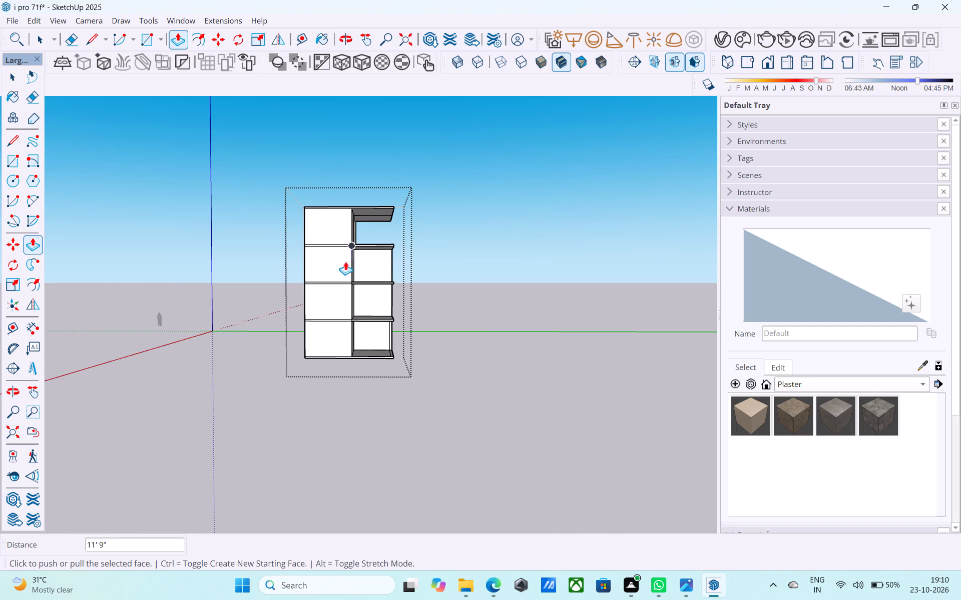
{"action": "key", "text": "ctrl+s"}
Erase the seam line on the roof slab's underside between the original slab and its extension.
{"action": "scroll", "coordinate": [321, 256], "scroll_direction": "down", "scroll_amount": 4}
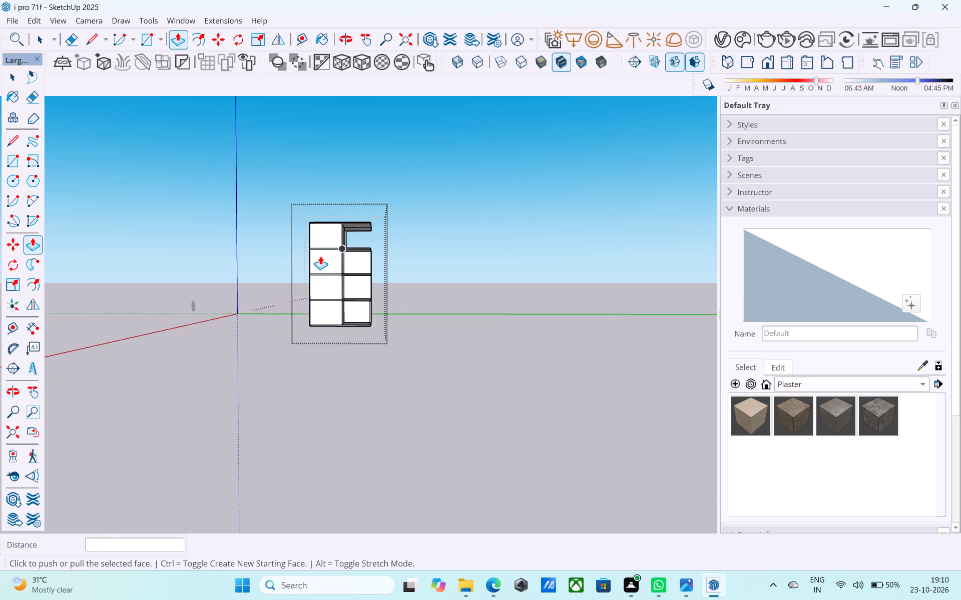
{"action": "scroll", "coordinate": [320, 256], "scroll_direction": "down", "scroll_amount": 2}
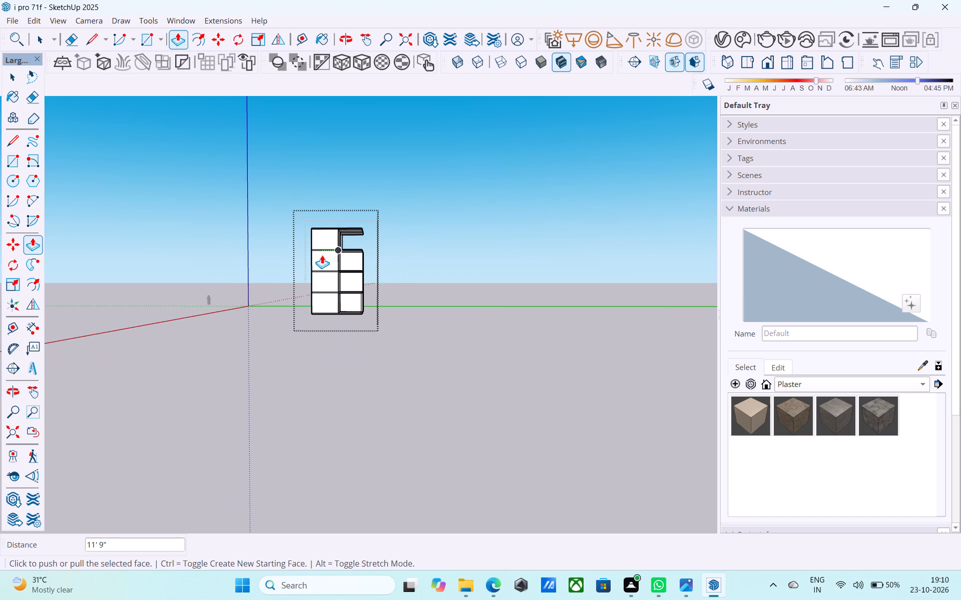
{"action": "middle_click_drag", "start_coordinate": [315, 256], "coordinate": [301, 259]}
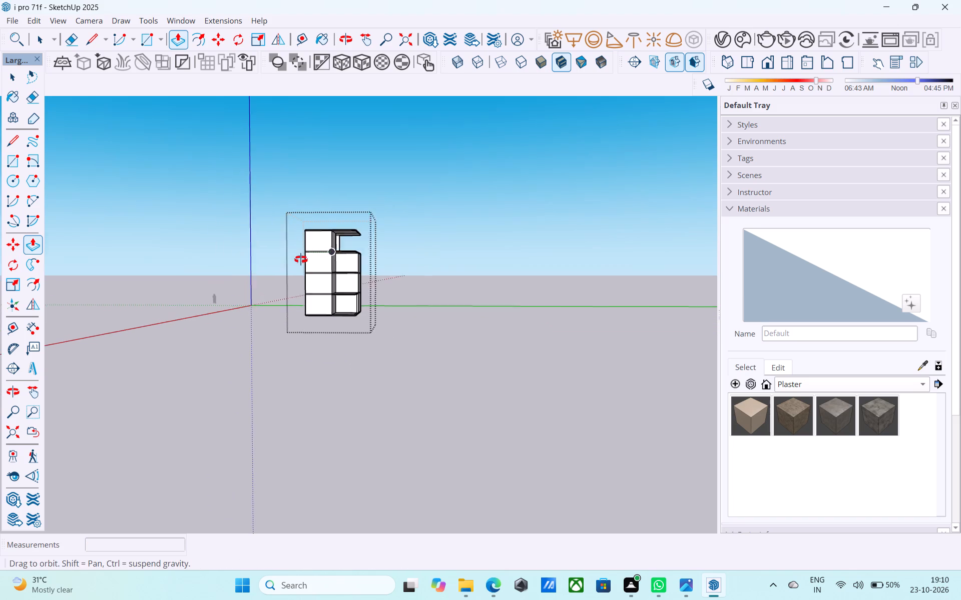
{"action": "middle_click_drag", "start_coordinate": [301, 259], "coordinate": [312, 310]}
{"action": "scroll", "coordinate": [365, 261], "scroll_direction": "up", "scroll_amount": 9}
{"action": "key", "text": "space"}
{"action": "middle_click_drag", "start_coordinate": [348, 306], "coordinate": [271, 215]}
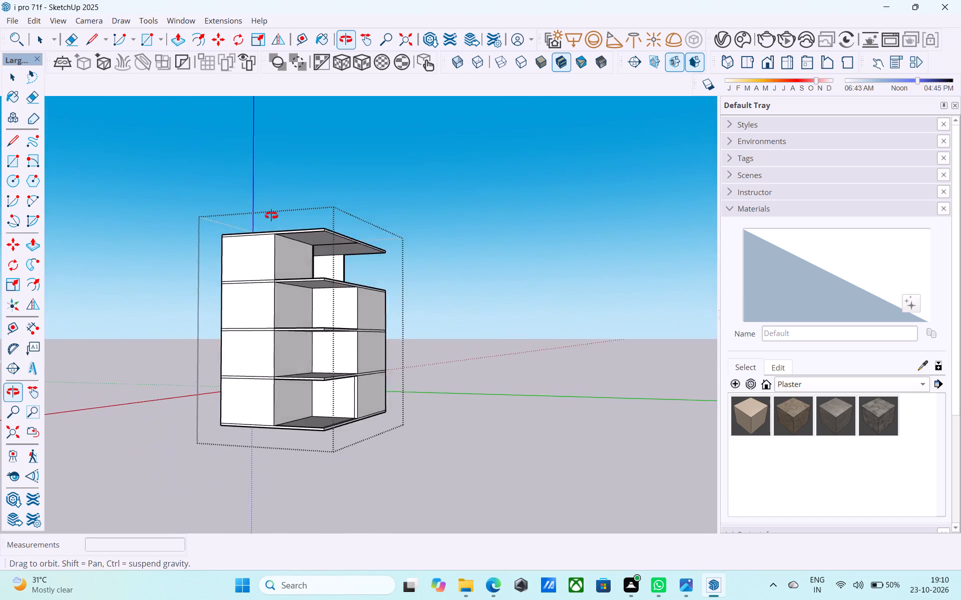
{"action": "middle_click_drag", "start_coordinate": [271, 215], "coordinate": [332, 189]}
{"action": "scroll", "coordinate": [353, 265], "scroll_direction": "up", "scroll_amount": 11}
{"action": "middle_click_drag", "start_coordinate": [333, 236], "coordinate": [228, 233]}
{"action": "scroll", "coordinate": [406, 259], "scroll_direction": "down", "scroll_amount": 6}
{"action": "middle_click_drag", "start_coordinate": [424, 265], "coordinate": [211, 229]}
{"action": "scroll", "coordinate": [334, 264], "scroll_direction": "up", "scroll_amount": 6}
{"action": "left_click", "coordinate": [332, 252]}
{"action": "scroll", "coordinate": [332, 252], "scroll_direction": "down", "scroll_amount": 6}
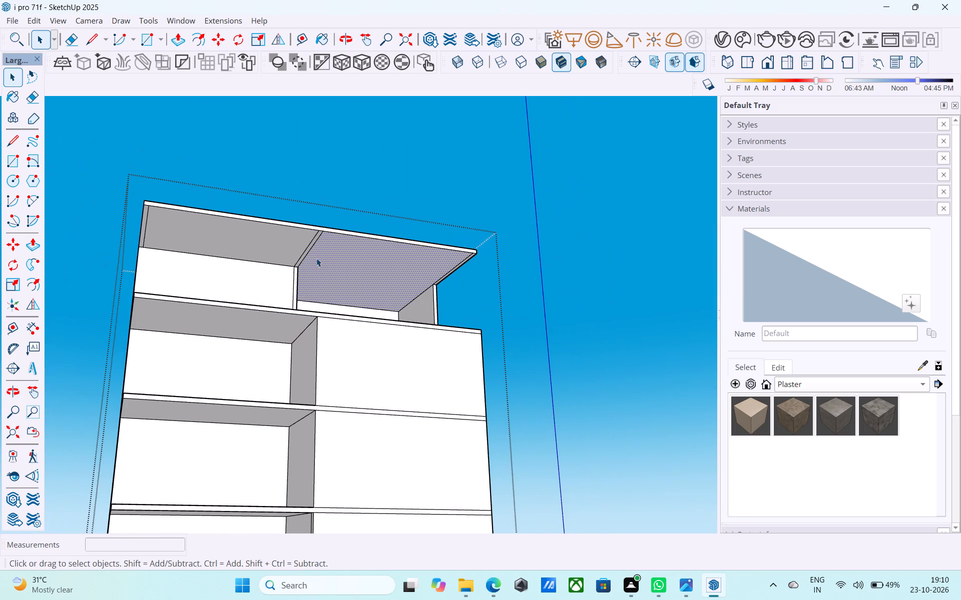
{"action": "middle_click", "coordinate": [316, 258]}
{"action": "key", "text": "e"}
{"action": "scroll", "coordinate": [315, 254], "scroll_direction": "up", "scroll_amount": 5}
{"action": "left_click_drag", "start_coordinate": [312, 243], "coordinate": [305, 238]}
{"action": "key", "text": "space"}
{"action": "scroll", "coordinate": [306, 238], "scroll_direction": "down", "scroll_amount": 8}
{"action": "middle_click", "coordinate": [306, 238]}
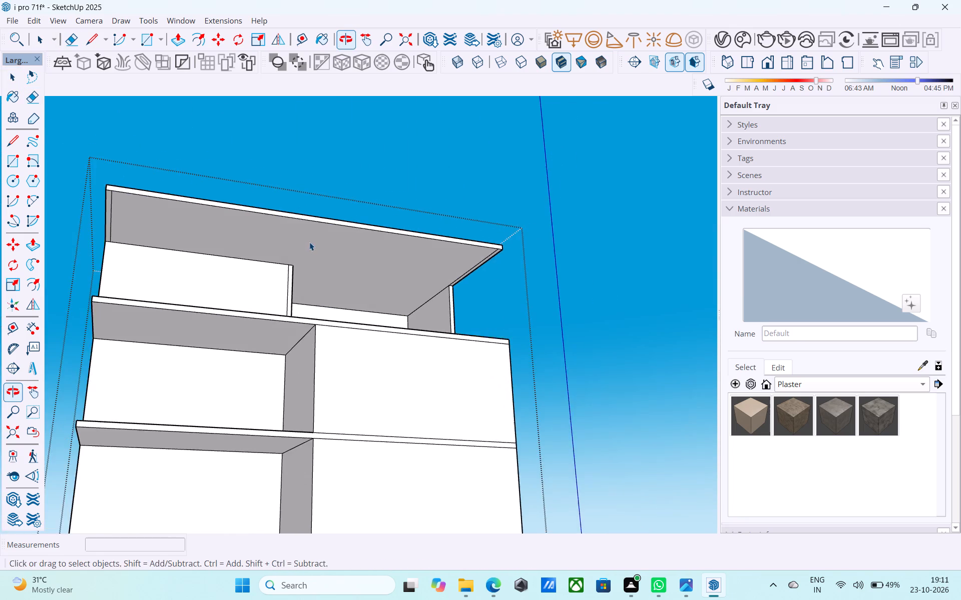
Examine the whole building from near and far, checking the open recess, projecting slabs and extended roof.
{"action": "scroll", "coordinate": [309, 242], "scroll_direction": "down", "scroll_amount": 2}
{"action": "middle_click_drag", "start_coordinate": [310, 243], "coordinate": [409, 308]}
{"action": "scroll", "coordinate": [339, 250], "scroll_direction": "down", "scroll_amount": 12}
{"action": "middle_click_drag", "start_coordinate": [325, 237], "coordinate": [380, 321]}
{"action": "scroll", "coordinate": [329, 238], "scroll_direction": "down", "scroll_amount": 6}
{"action": "middle_click_drag", "start_coordinate": [385, 303], "coordinate": [416, 283]}
{"action": "scroll", "coordinate": [417, 284], "scroll_direction": "up", "scroll_amount": 6}
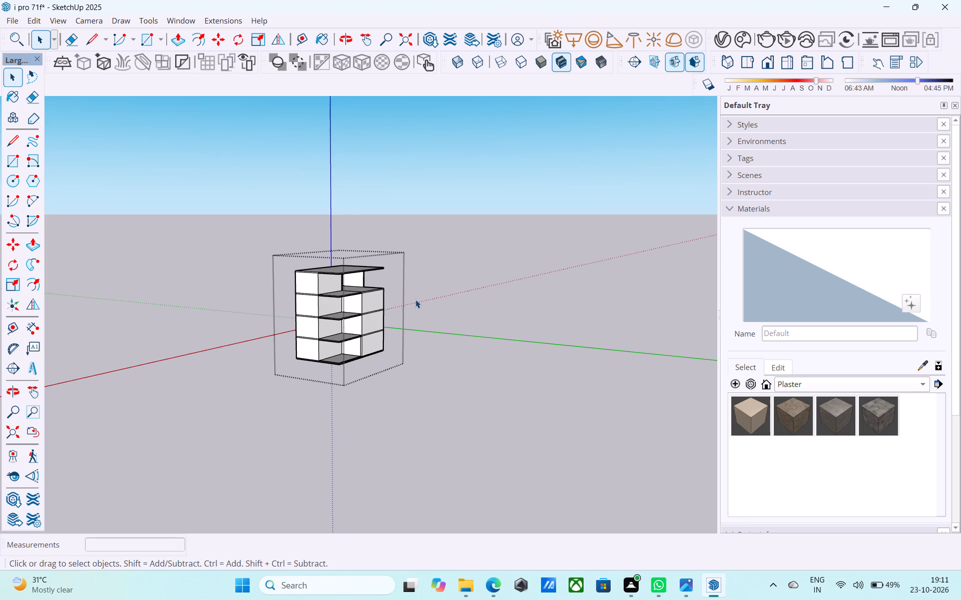
{"action": "scroll", "coordinate": [415, 299], "scroll_direction": "down", "scroll_amount": 4}
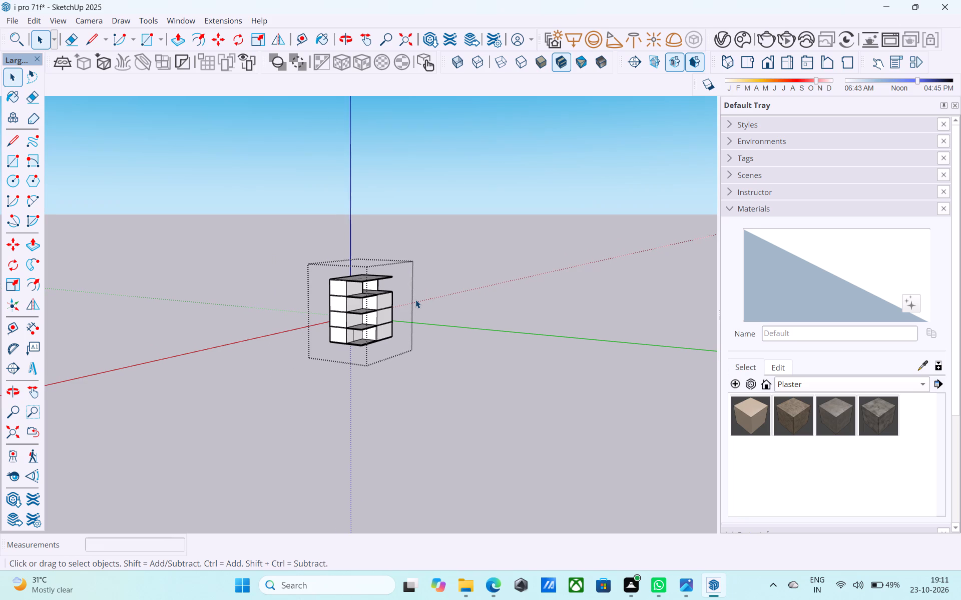
{"action": "scroll", "coordinate": [415, 299], "scroll_direction": "down", "scroll_amount": 2}
{"action": "middle_click_drag", "start_coordinate": [412, 341], "coordinate": [443, 322]}
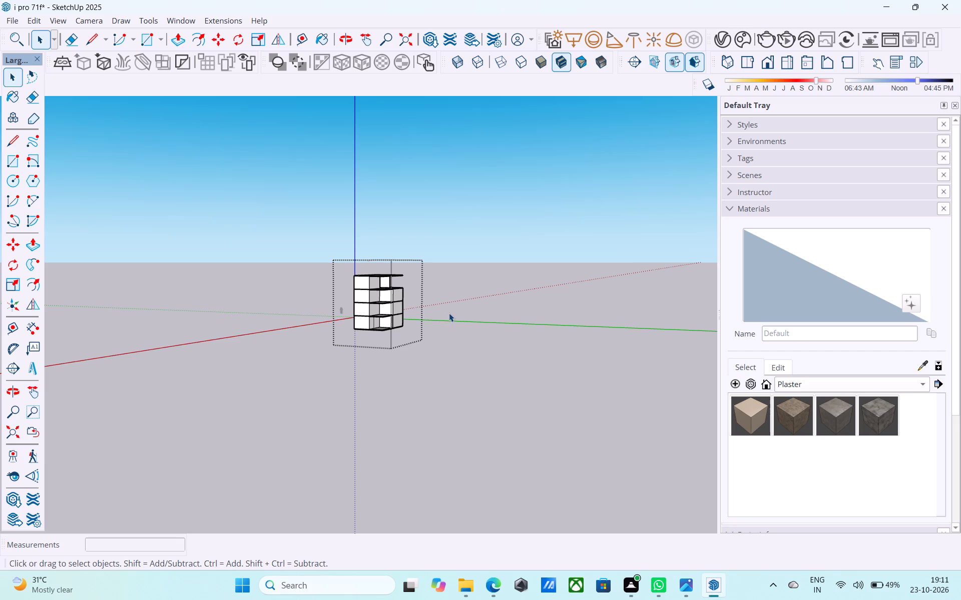
{"action": "scroll", "coordinate": [449, 313], "scroll_direction": "down", "scroll_amount": 7}
{"action": "middle_click_drag", "start_coordinate": [432, 338], "coordinate": [432, 307]}
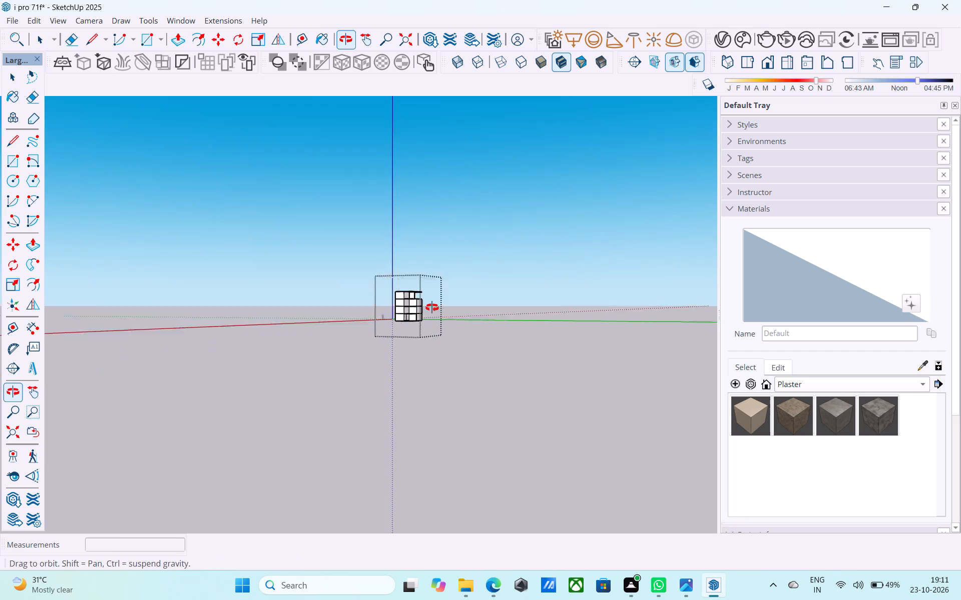
{"action": "middle_click_drag", "start_coordinate": [432, 307], "coordinate": [432, 307]}
{"action": "scroll", "coordinate": [382, 330], "scroll_direction": "up", "scroll_amount": 8}
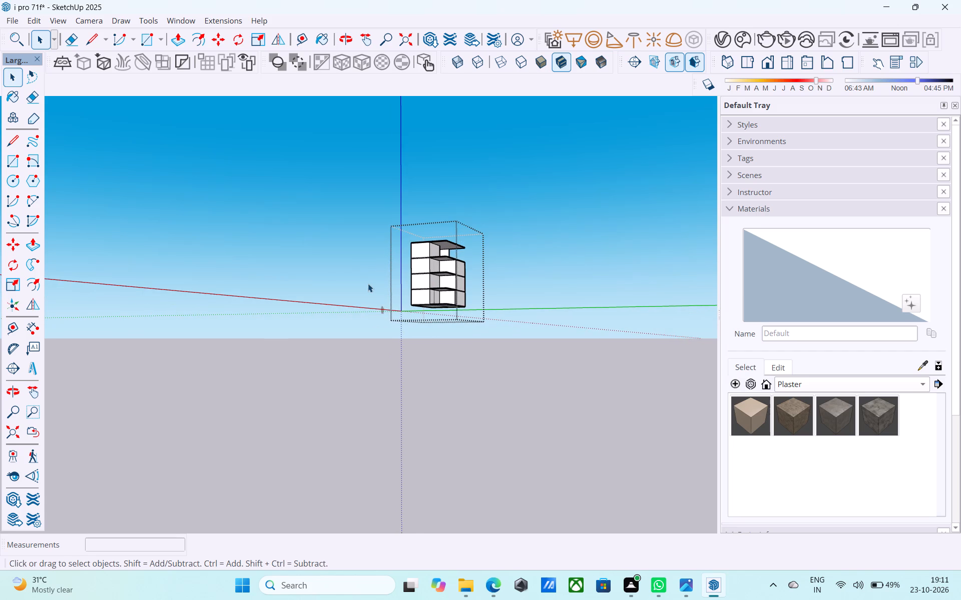
{"action": "scroll", "coordinate": [368, 283], "scroll_direction": "up", "scroll_amount": 6}
{"action": "scroll", "coordinate": [366, 277], "scroll_direction": "down", "scroll_amount": 6}
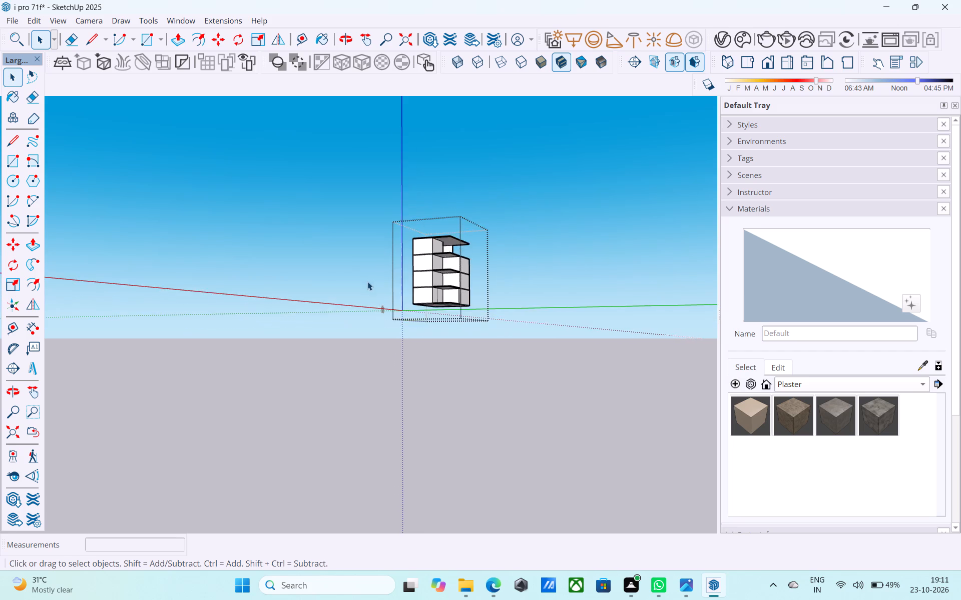
{"action": "middle_click_drag", "start_coordinate": [372, 285], "coordinate": [419, 289]}
{"action": "scroll", "coordinate": [465, 256], "scroll_direction": "up", "scroll_amount": 5}
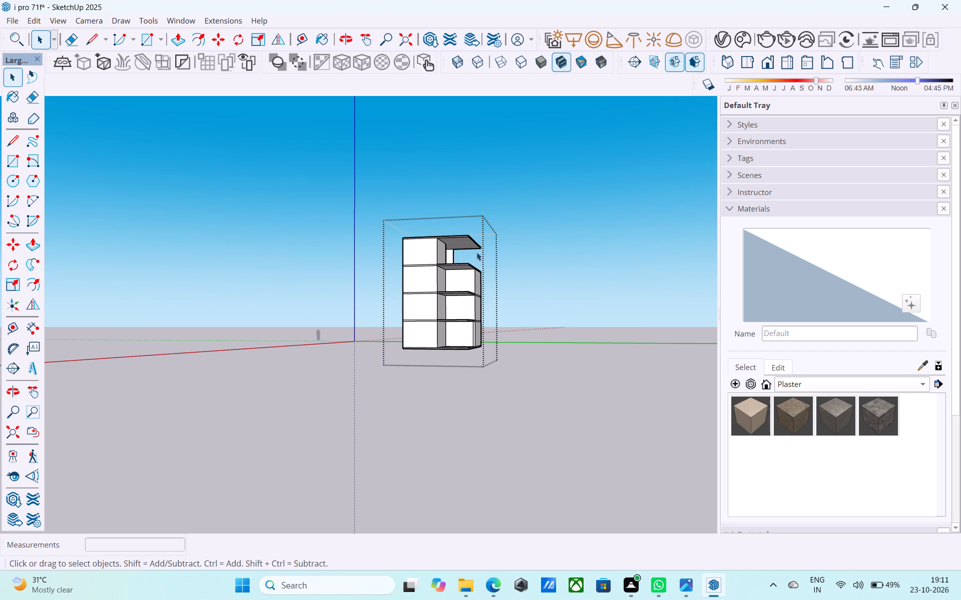
{"action": "scroll", "coordinate": [475, 254], "scroll_direction": "down", "scroll_amount": 1}
{"action": "middle_click_drag", "start_coordinate": [472, 259], "coordinate": [506, 262]}
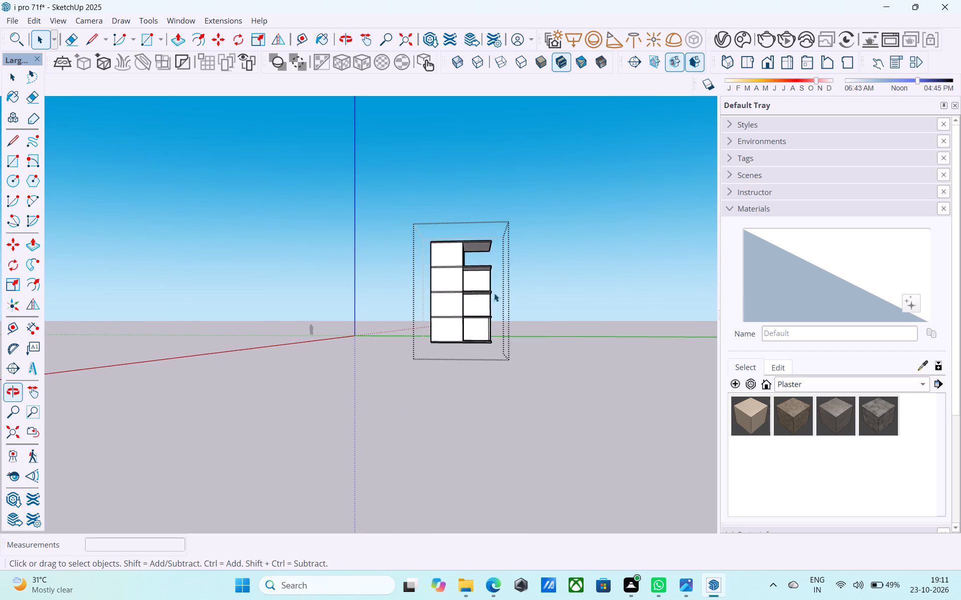
{"action": "scroll", "coordinate": [486, 305], "scroll_direction": "up", "scroll_amount": 6}
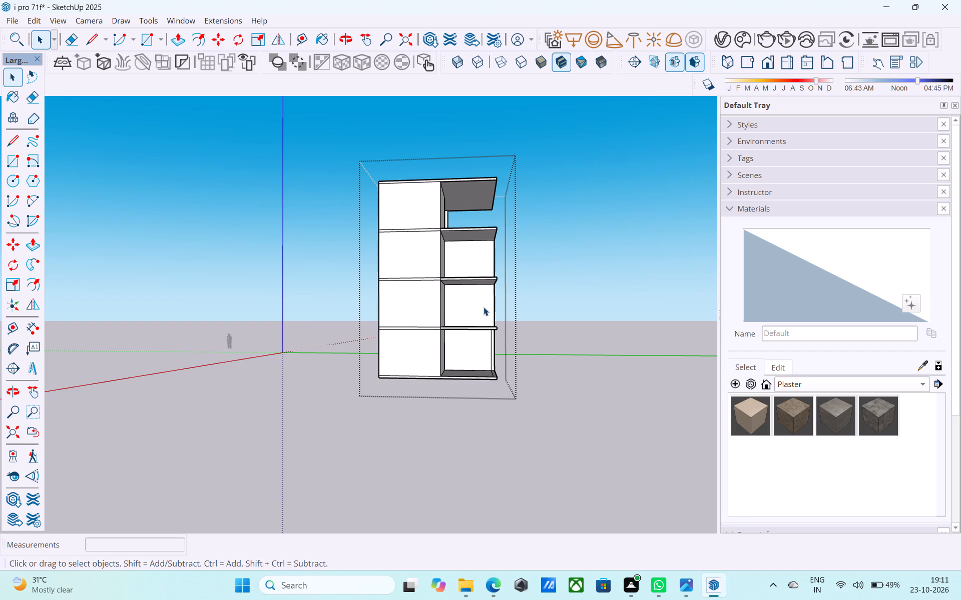
{"action": "middle_click_drag", "start_coordinate": [484, 307], "coordinate": [474, 278]}
{"action": "scroll", "coordinate": [465, 282], "scroll_direction": "up", "scroll_amount": 8}
{"action": "middle_click_drag", "start_coordinate": [439, 288], "coordinate": [429, 362]}
{"action": "scroll", "coordinate": [397, 327], "scroll_direction": "up", "scroll_amount": 1}
{"action": "scroll", "coordinate": [393, 299], "scroll_direction": "down", "scroll_amount": 3}
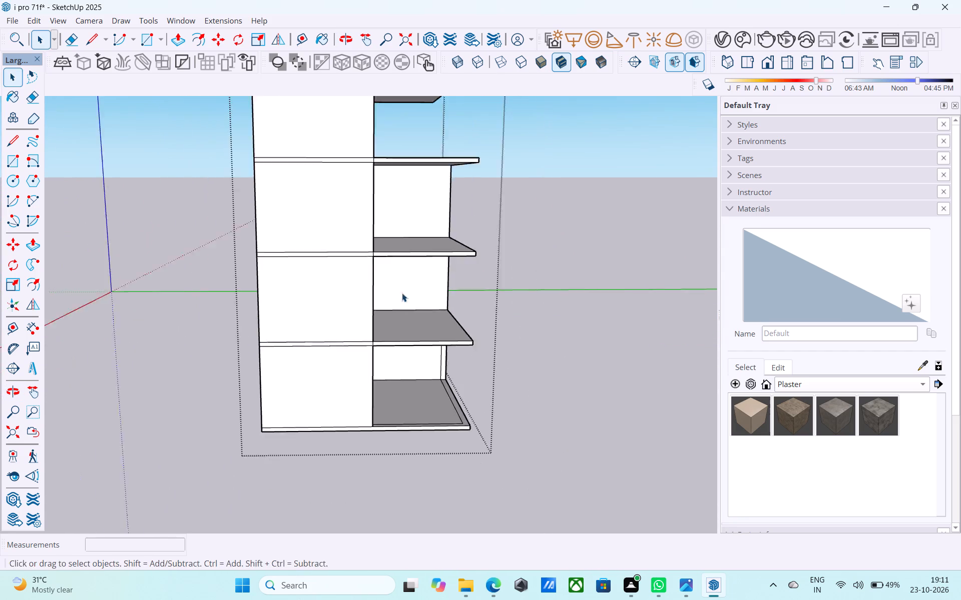
Erase the floor band lines of the three intermediate floors across the taller block's end wall.
{"action": "scroll", "coordinate": [402, 293], "scroll_direction": "down", "scroll_amount": 2}
{"action": "middle_click_drag", "start_coordinate": [399, 295], "coordinate": [388, 370]}
{"action": "key", "text": "e"}
{"action": "left_click_drag", "start_coordinate": [329, 273], "coordinate": [318, 361]}
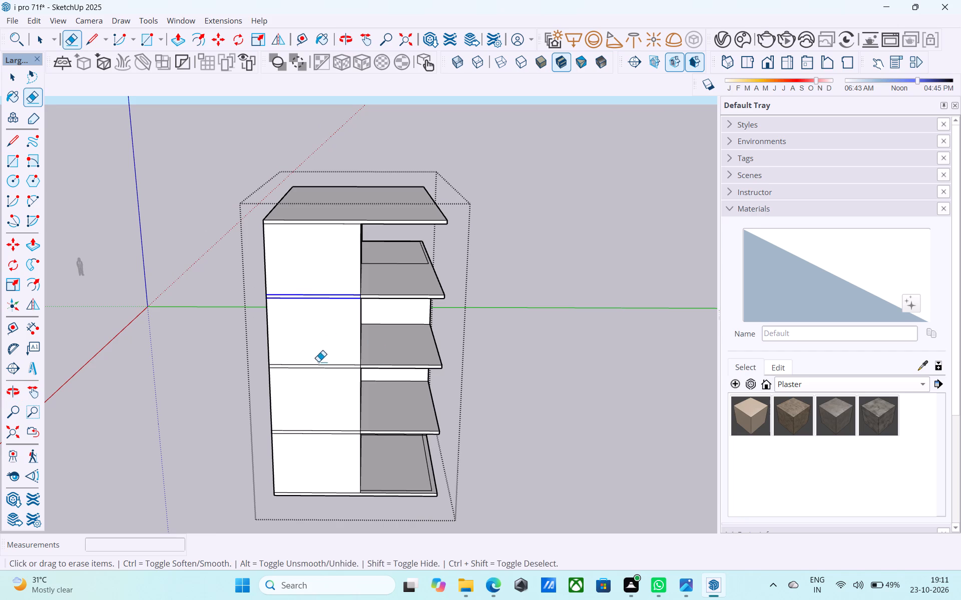
{"action": "left_click_drag", "start_coordinate": [318, 361], "coordinate": [320, 443]}
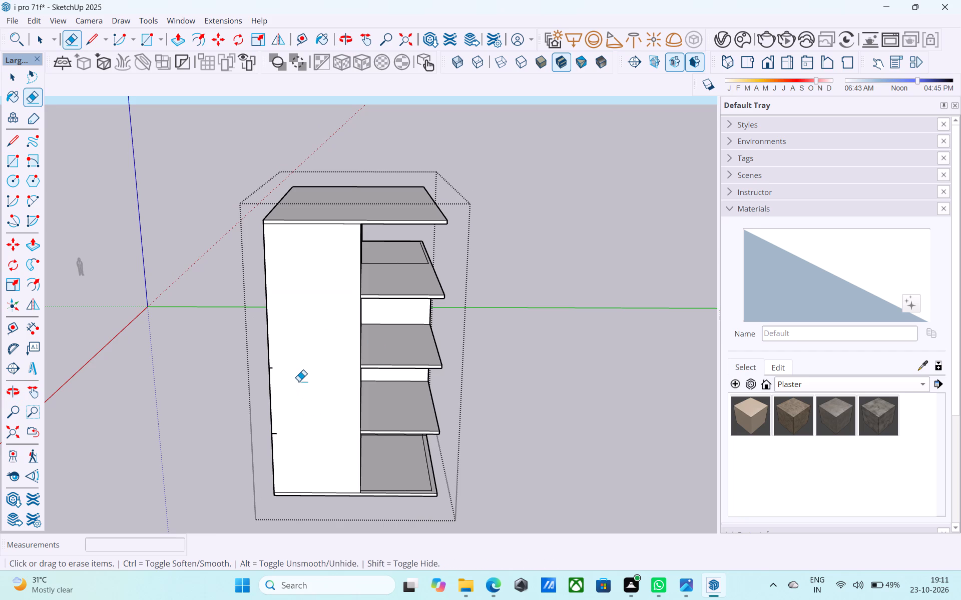
Erase the two leftover short line stubs at the vertical corner of the taller block's end wall.
{"action": "scroll", "coordinate": [299, 381], "scroll_direction": "up", "scroll_amount": 7}
{"action": "middle_click_drag", "start_coordinate": [282, 374], "coordinate": [351, 342]}
{"action": "scroll", "coordinate": [359, 333], "scroll_direction": "up", "scroll_amount": 1}
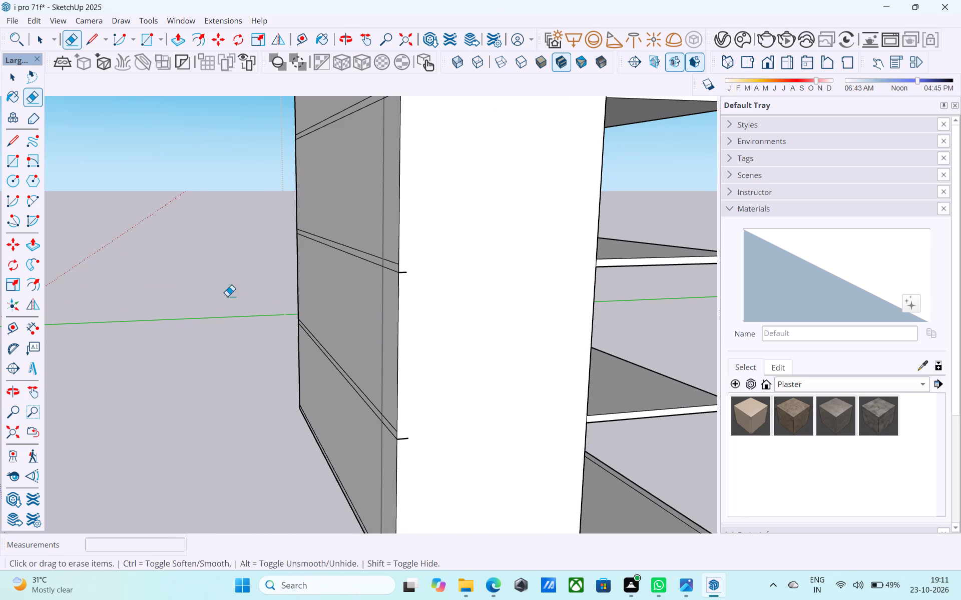
{"action": "left_click", "coordinate": [407, 273]}
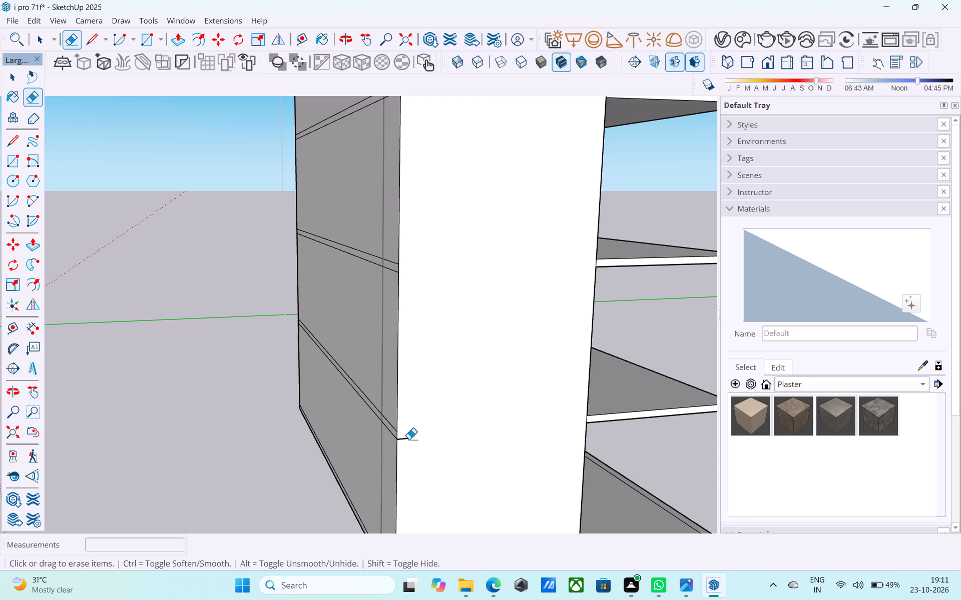
{"action": "left_click", "coordinate": [409, 439]}
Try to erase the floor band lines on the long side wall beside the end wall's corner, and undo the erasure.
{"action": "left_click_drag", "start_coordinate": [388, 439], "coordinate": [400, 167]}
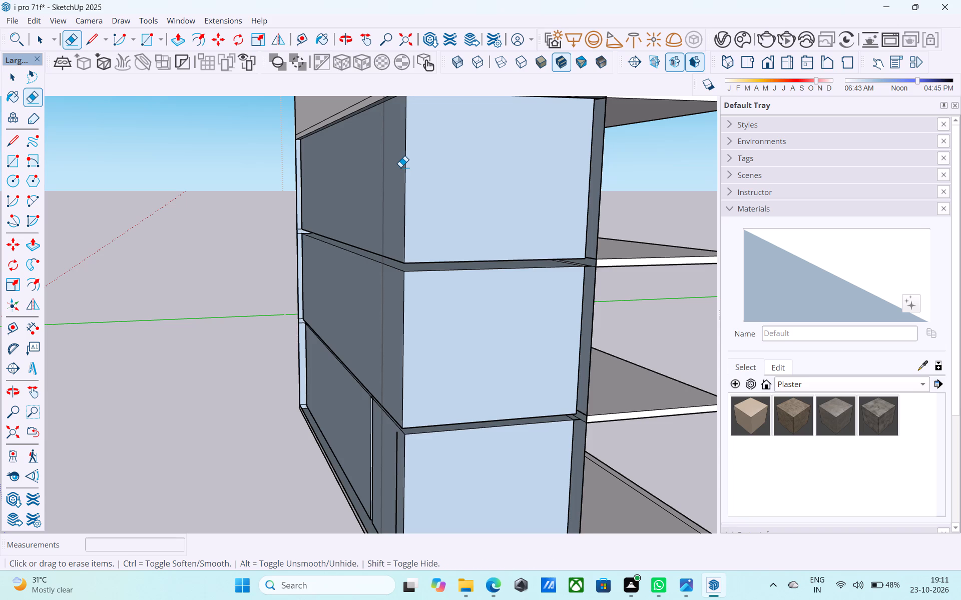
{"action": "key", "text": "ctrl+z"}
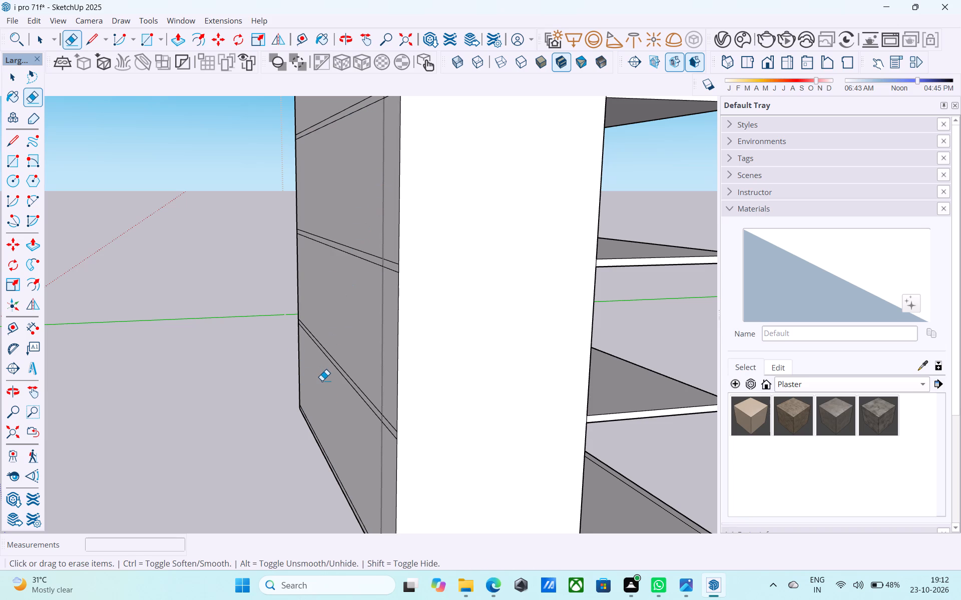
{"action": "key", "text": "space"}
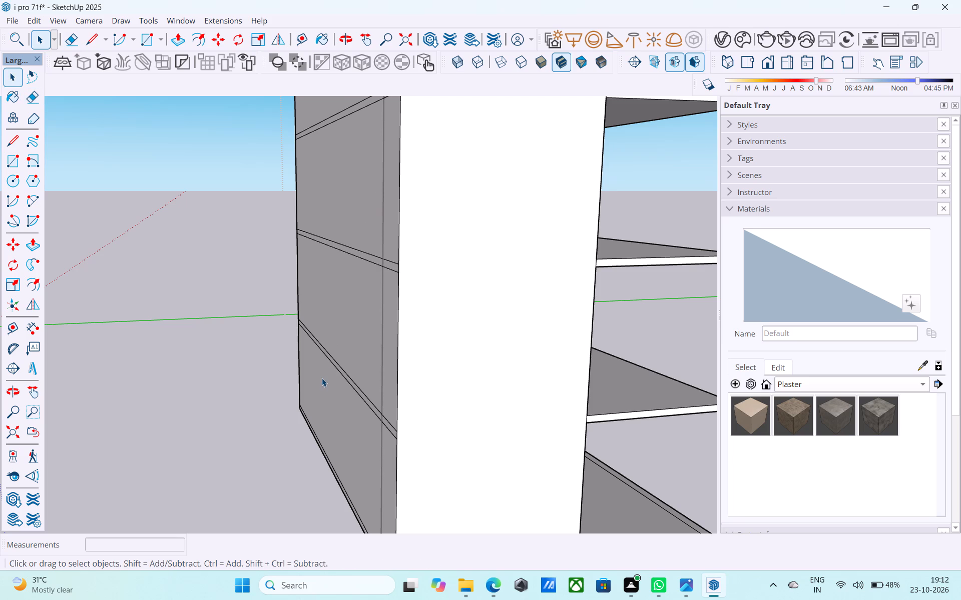
Examine the building from all sides, checking the end wall, long side walls, projecting slabs and open recess for stray lines.
{"action": "scroll", "coordinate": [322, 378], "scroll_direction": "down", "scroll_amount": 6}
{"action": "middle_click", "coordinate": [322, 378]}
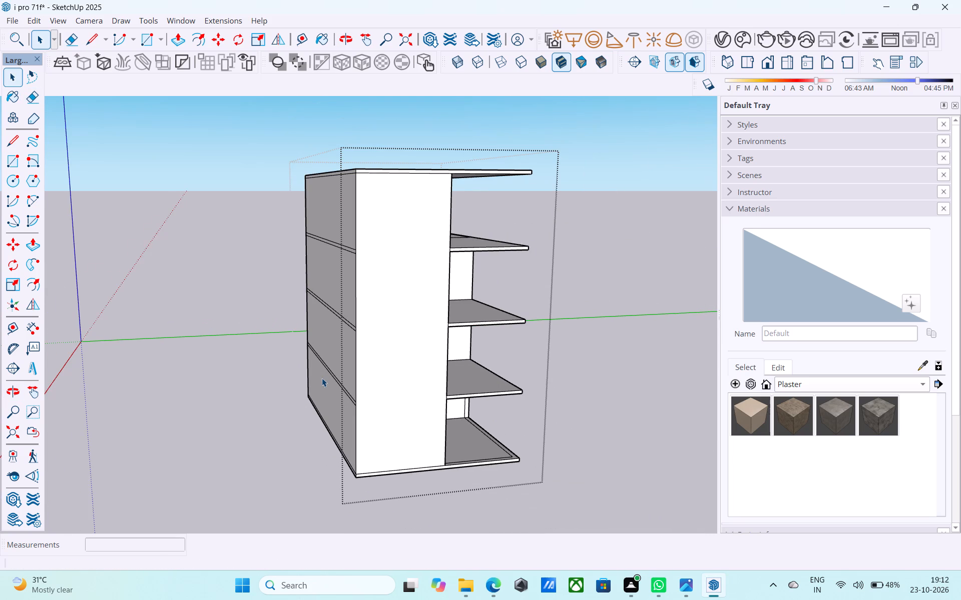
{"action": "middle_click", "coordinate": [322, 378]}
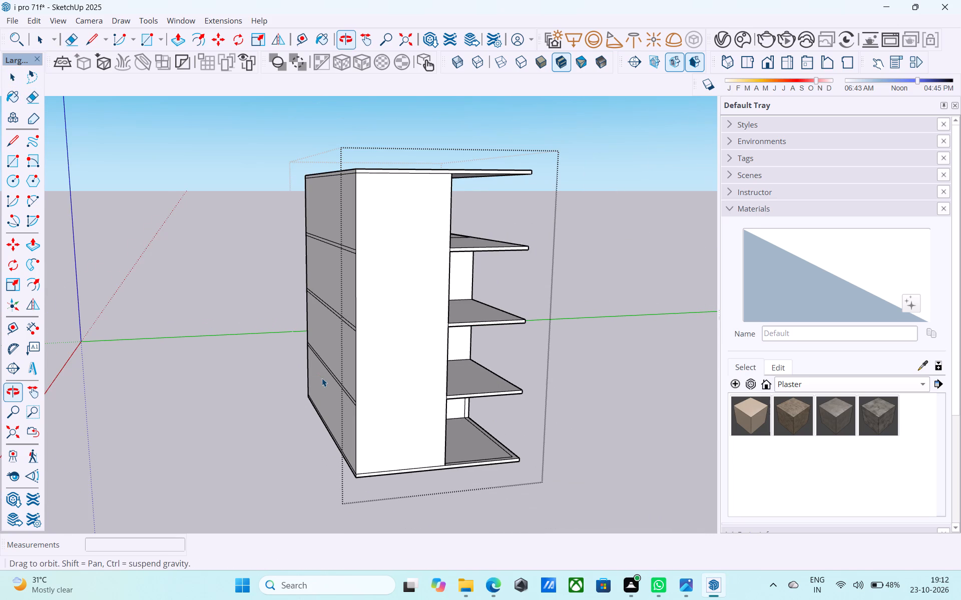
{"action": "scroll", "coordinate": [322, 378], "scroll_direction": "up", "scroll_amount": 1}
{"action": "scroll", "coordinate": [322, 378], "scroll_direction": "down", "scroll_amount": 6}
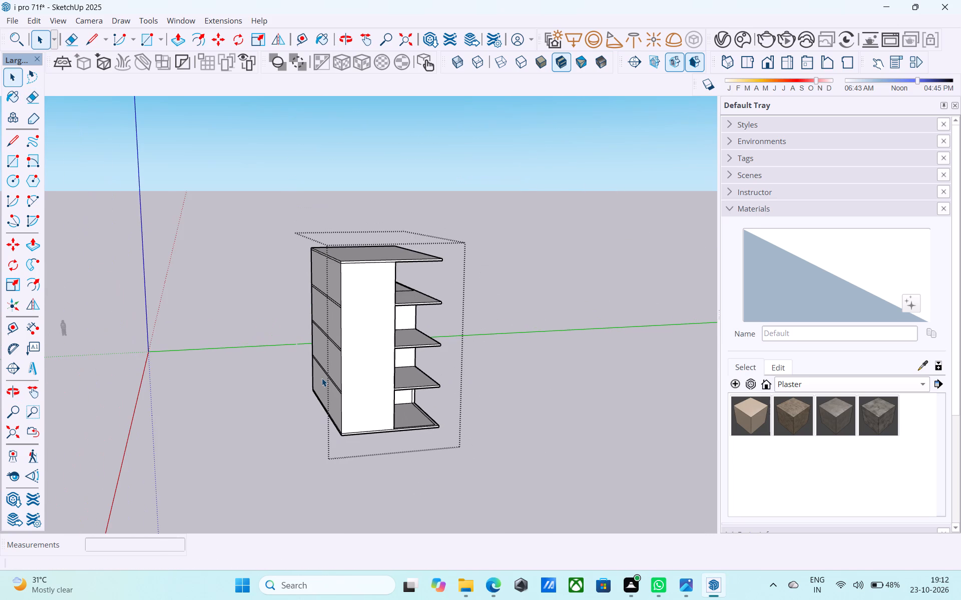
{"action": "middle_click", "coordinate": [322, 378]}
{"action": "middle_click_drag", "start_coordinate": [325, 380], "coordinate": [220, 332]}
{"action": "scroll", "coordinate": [325, 379], "scroll_direction": "up", "scroll_amount": 1}
{"action": "middle_click_drag", "start_coordinate": [343, 345], "coordinate": [117, 358]}
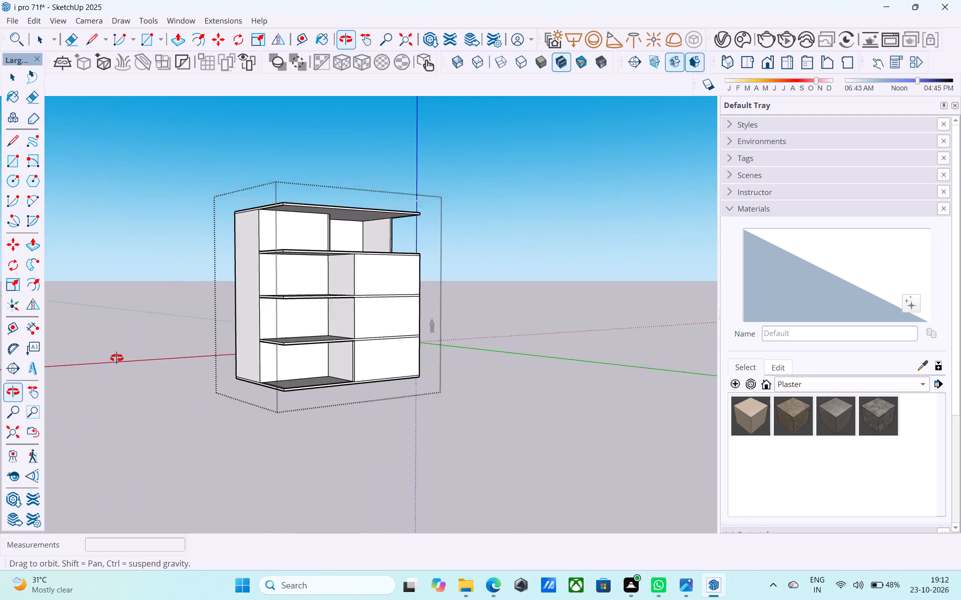
{"action": "middle_click_drag", "start_coordinate": [117, 358], "coordinate": [556, 352]}
{"action": "middle_click_drag", "start_coordinate": [241, 333], "coordinate": [616, 362]}
{"action": "middle_click_drag", "start_coordinate": [310, 352], "coordinate": [683, 353]}
{"action": "middle_click_drag", "start_coordinate": [469, 349], "coordinate": [787, 350]}
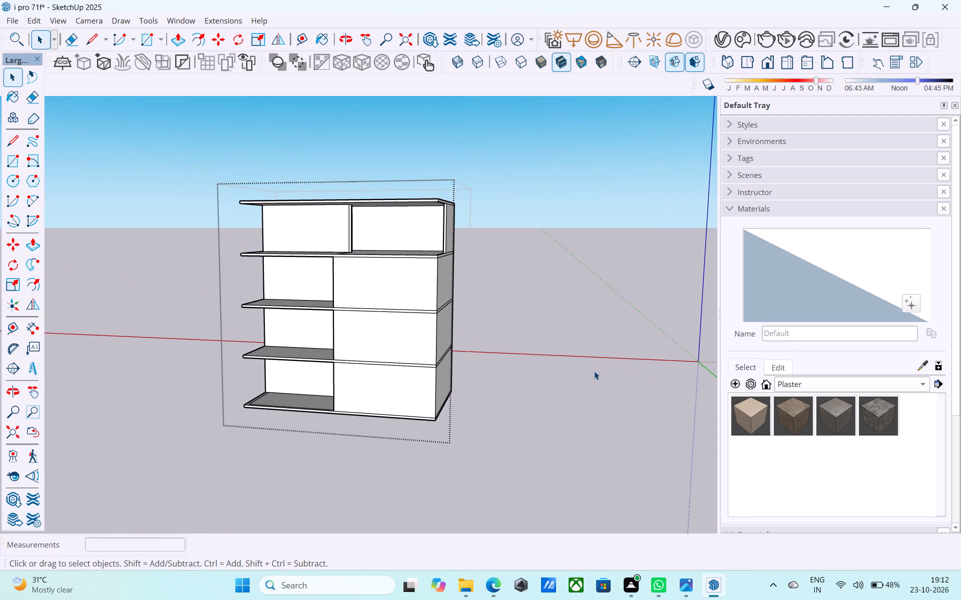
{"action": "middle_click_drag", "start_coordinate": [474, 343], "coordinate": [684, 361]}
{"action": "middle_click_drag", "start_coordinate": [384, 358], "coordinate": [564, 390]}
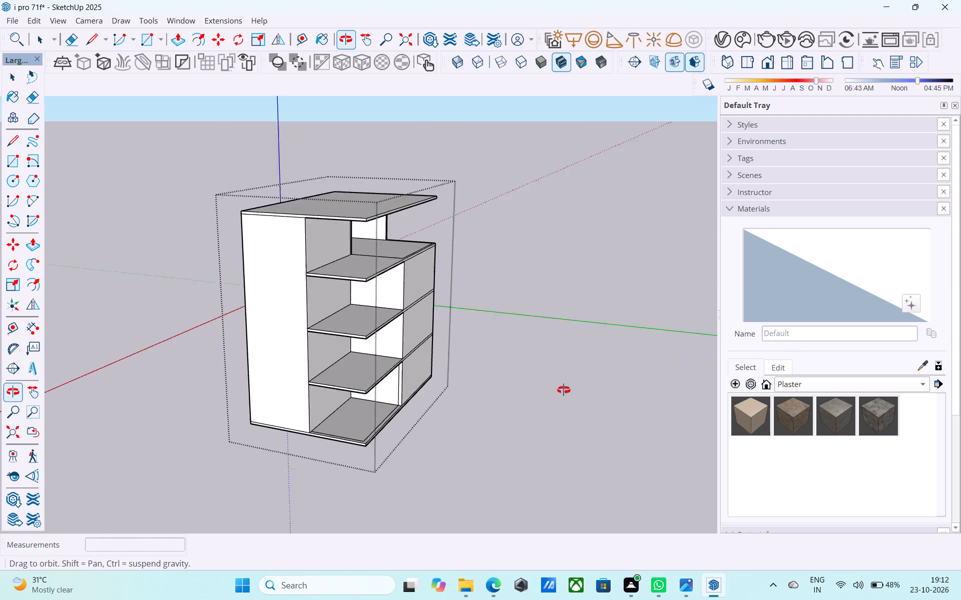
{"action": "middle_click_drag", "start_coordinate": [564, 390], "coordinate": [544, 406]}
Erase the seam line across the top of the slab below the open recess and the leftover line parallel to its outer edge.
{"action": "scroll", "coordinate": [485, 324], "scroll_direction": "up", "scroll_amount": 4}
{"action": "middle_click_drag", "start_coordinate": [375, 224], "coordinate": [378, 273]}
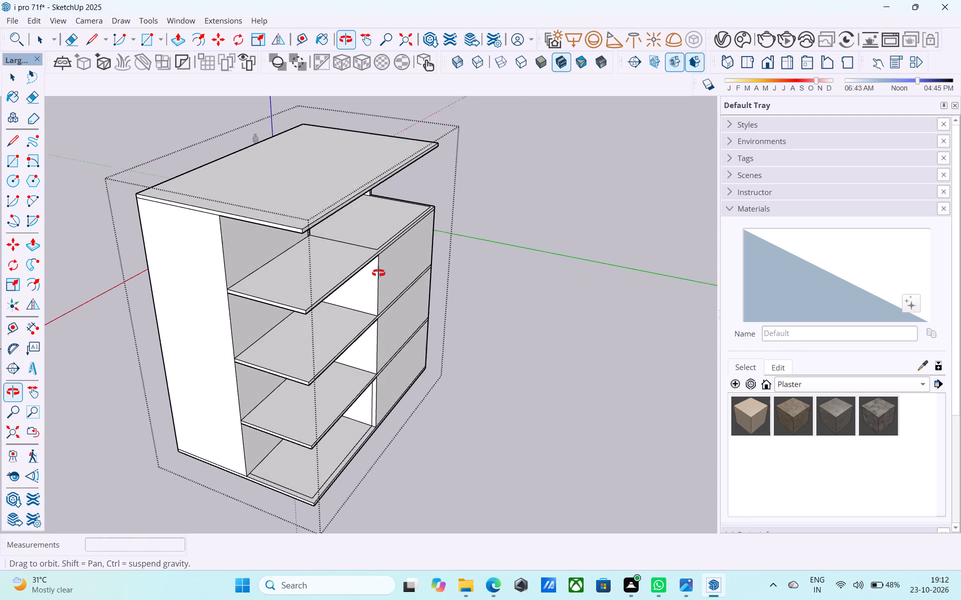
{"action": "middle_click_drag", "start_coordinate": [378, 273], "coordinate": [362, 287]}
{"action": "key", "text": "e"}
{"action": "scroll", "coordinate": [348, 260], "scroll_direction": "up", "scroll_amount": 10}
{"action": "left_click_drag", "start_coordinate": [366, 254], "coordinate": [406, 212]}
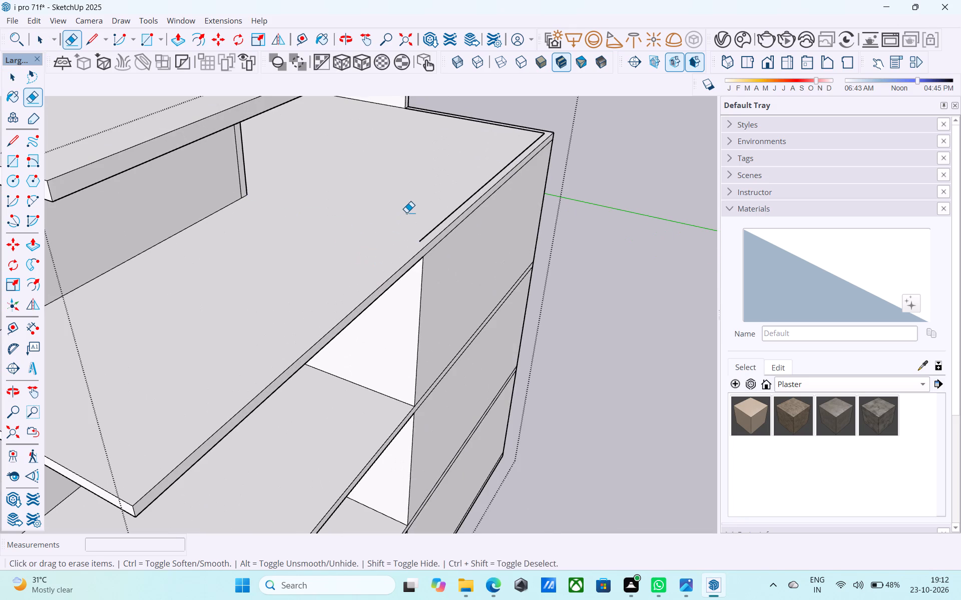
{"action": "key", "text": "space"}
{"action": "scroll", "coordinate": [336, 239], "scroll_direction": "down", "scroll_amount": 6}
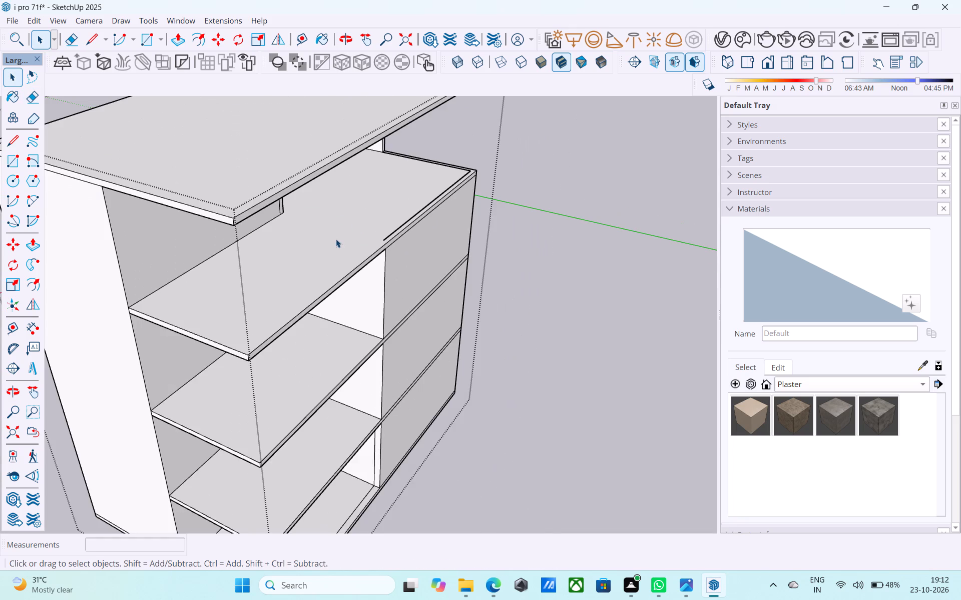
{"action": "scroll", "coordinate": [337, 239], "scroll_direction": "down", "scroll_amount": 3}
{"action": "middle_click", "coordinate": [337, 239]}
{"action": "scroll", "coordinate": [399, 224], "scroll_direction": "up", "scroll_amount": 4}
{"action": "key", "text": "e"}
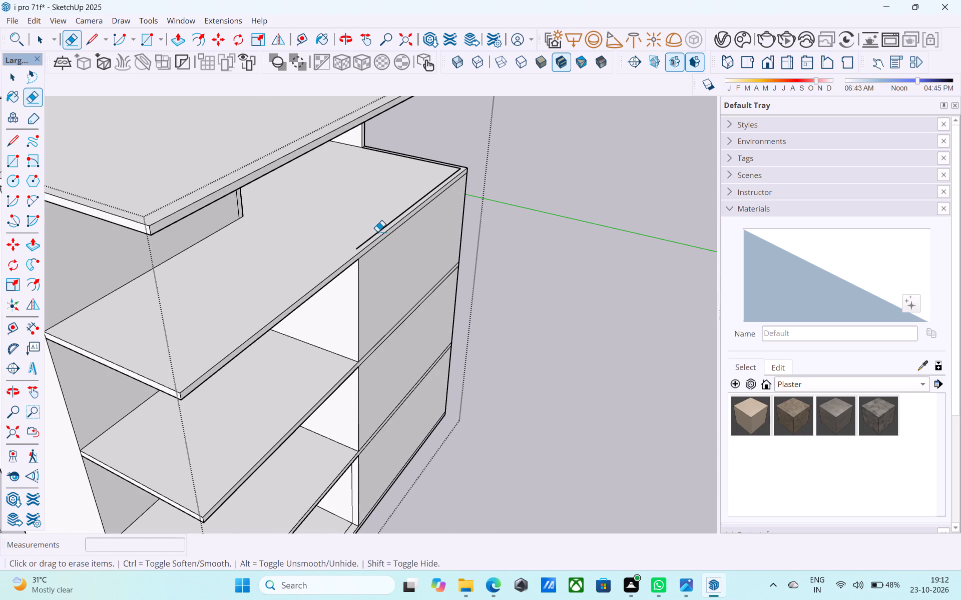
{"action": "scroll", "coordinate": [369, 235], "scroll_direction": "up", "scroll_amount": 8}
{"action": "left_click", "coordinate": [367, 241]}
{"action": "scroll", "coordinate": [370, 222], "scroll_direction": "down", "scroll_amount": 13}
{"action": "key", "text": "space"}
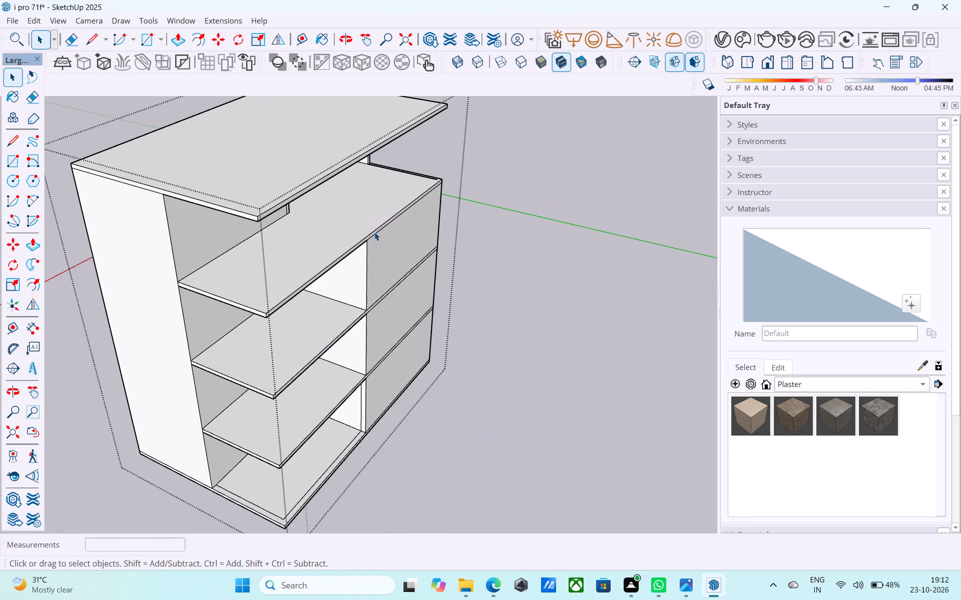
Save the model with the cleaned recess slab.
{"action": "key", "text": "ctrl+s"}
{"action": "key", "text": "space"}
{"action": "key", "text": "ctrl+s"}
Examine the whole building from a distance, checking the end wall, projecting slabs and roof slab.
{"action": "scroll", "coordinate": [379, 238], "scroll_direction": "down", "scroll_amount": 6}
{"action": "middle_click_drag", "start_coordinate": [371, 284], "coordinate": [428, 212]}
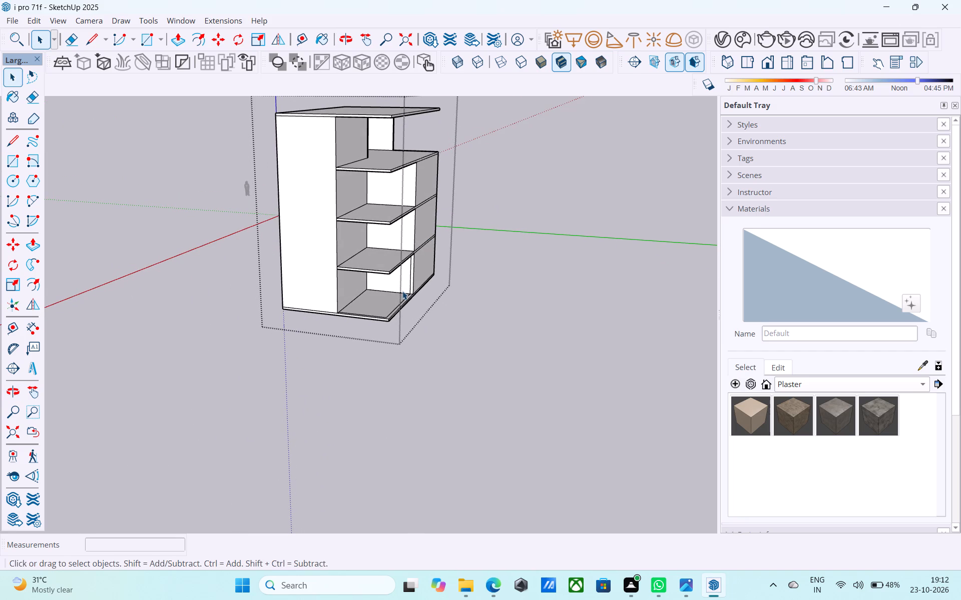
{"action": "scroll", "coordinate": [402, 291], "scroll_direction": "down", "scroll_amount": 3}
{"action": "middle_click_drag", "start_coordinate": [402, 291], "coordinate": [441, 274]}
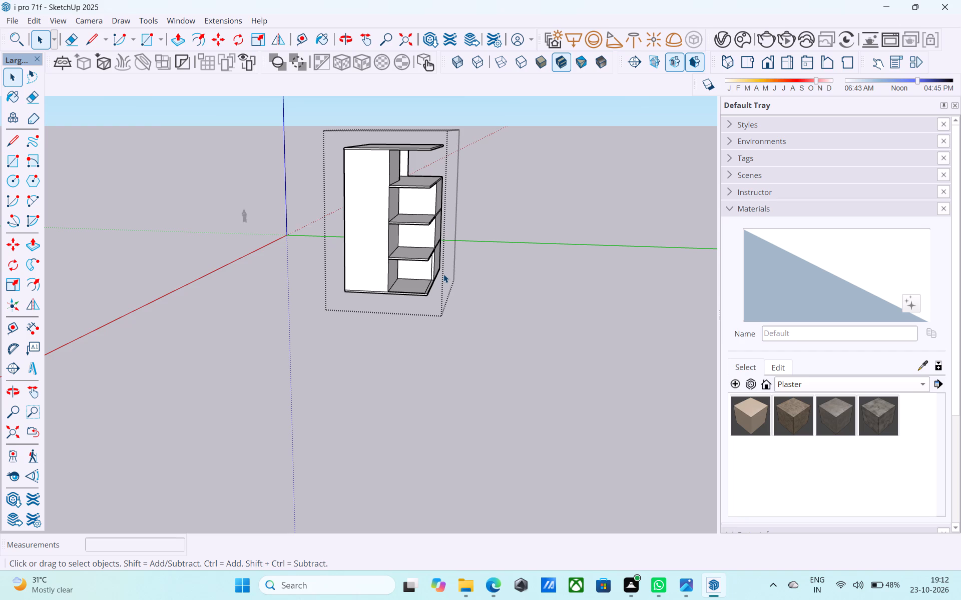
{"action": "scroll", "coordinate": [444, 274], "scroll_direction": "down", "scroll_amount": 6}
{"action": "middle_click_drag", "start_coordinate": [456, 292], "coordinate": [446, 261]}
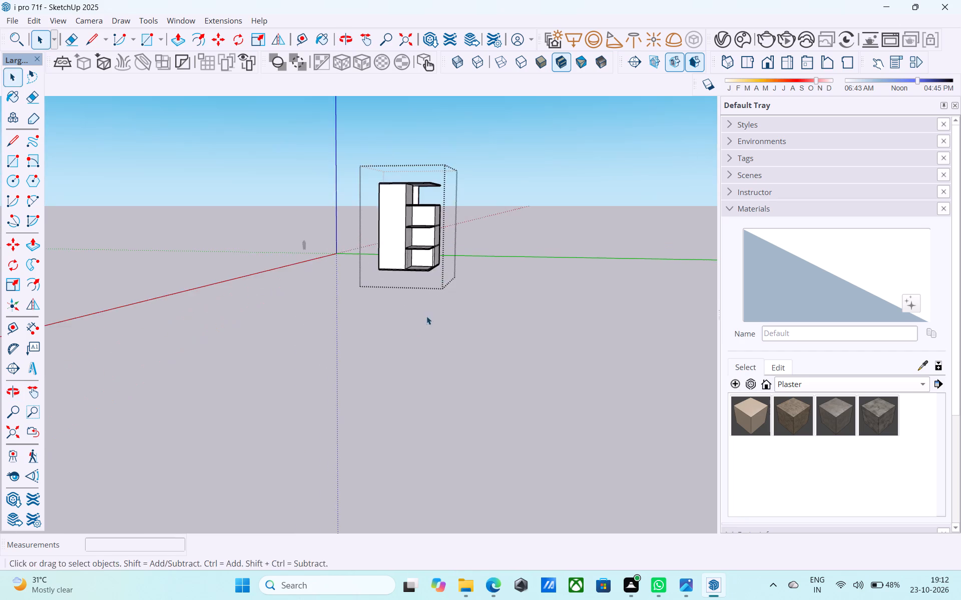
{"action": "middle_click_drag", "start_coordinate": [413, 325], "coordinate": [426, 203]}
{"action": "scroll", "coordinate": [418, 174], "scroll_direction": "up", "scroll_amount": 11}
{"action": "middle_click_drag", "start_coordinate": [414, 180], "coordinate": [408, 314]}
{"action": "scroll", "coordinate": [407, 311], "scroll_direction": "down", "scroll_amount": 5}
{"action": "middle_click", "coordinate": [407, 311]}
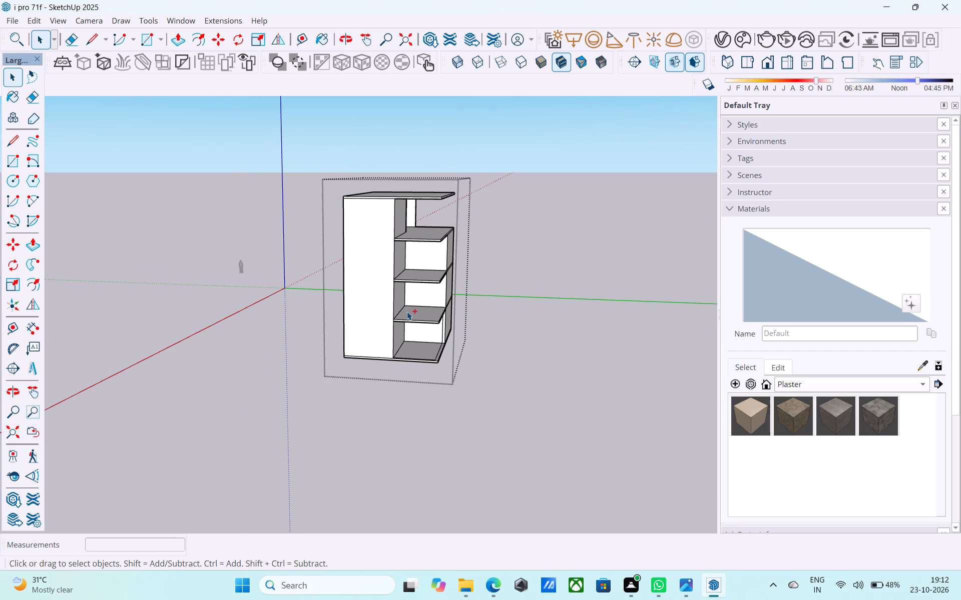
Save the model again.
{"action": "key", "text": "ctrl+s"}
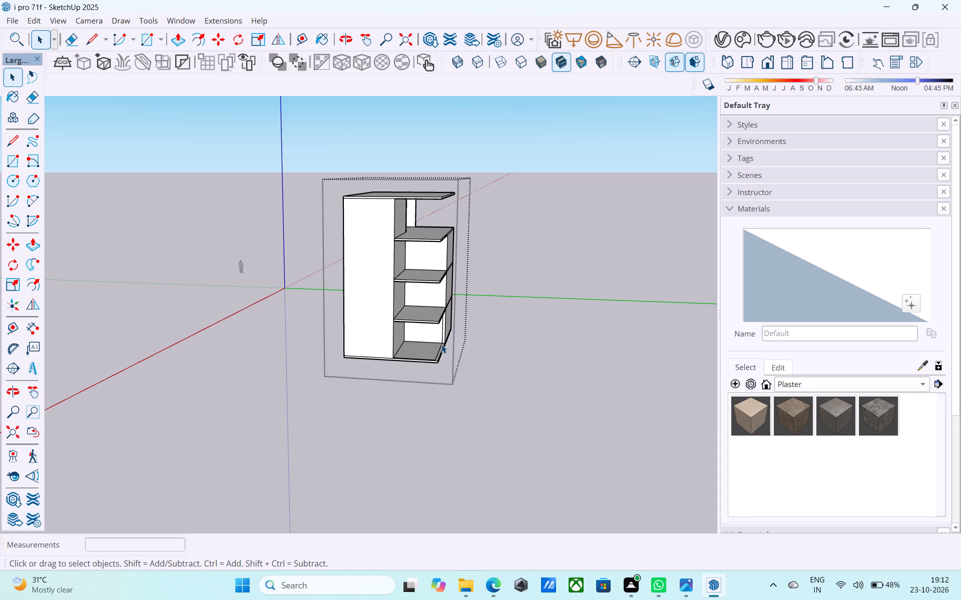
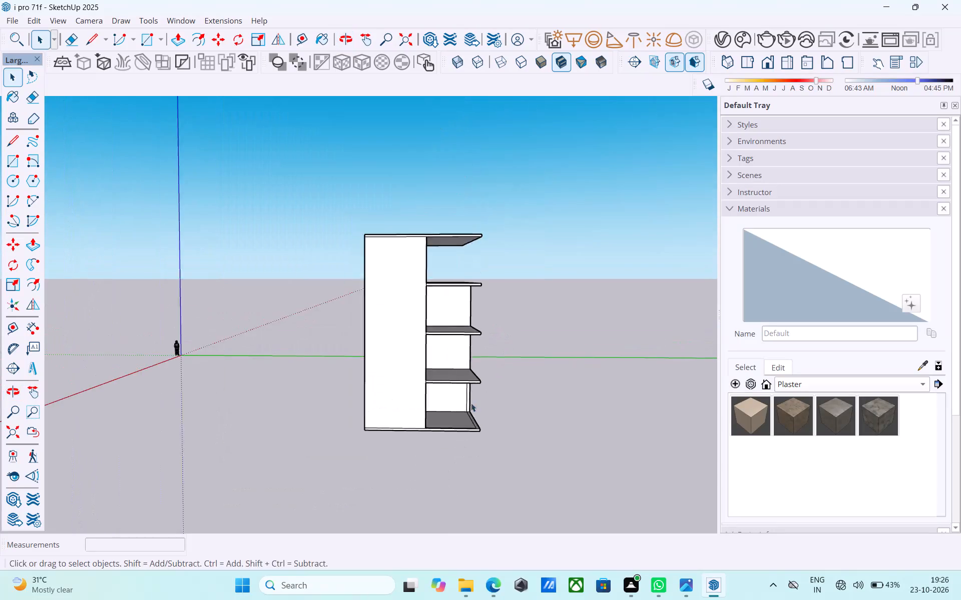
Open the building group and place a vertical guide on the lowest recess's back wall, aligned with the vertical line near its outer edge.
{"action": "middle_click_drag", "start_coordinate": [470, 404], "coordinate": [449, 401]}
{"action": "scroll", "coordinate": [449, 401], "scroll_direction": "up", "scroll_amount": 10}
{"action": "left_click", "coordinate": [449, 403]}
{"action": "scroll", "coordinate": [450, 403], "scroll_direction": "up", "scroll_amount": 5}
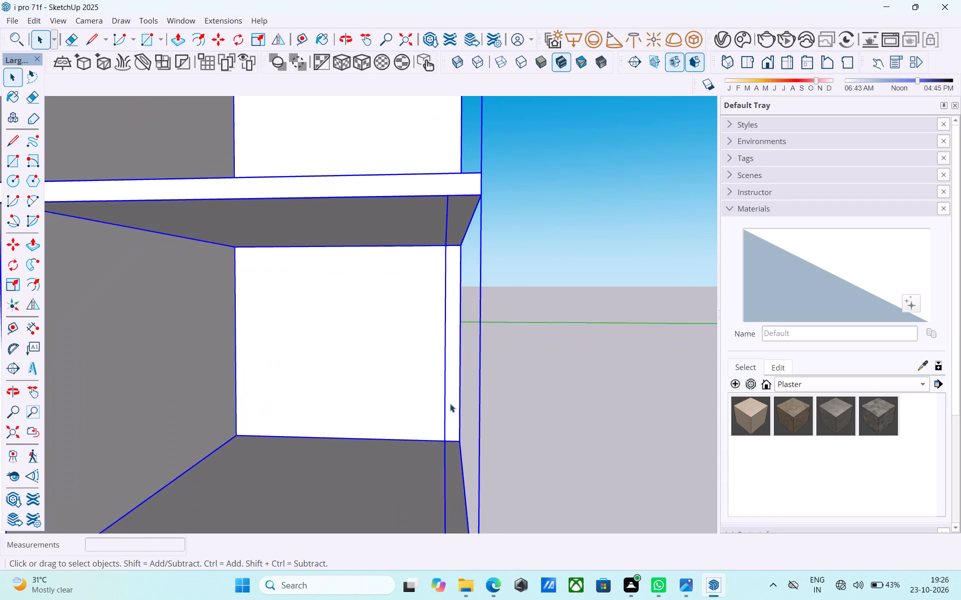
{"action": "double_click", "coordinate": [450, 403]}
{"action": "middle_click_drag", "start_coordinate": [450, 403], "coordinate": [425, 408]}
{"action": "key", "text": "t"}
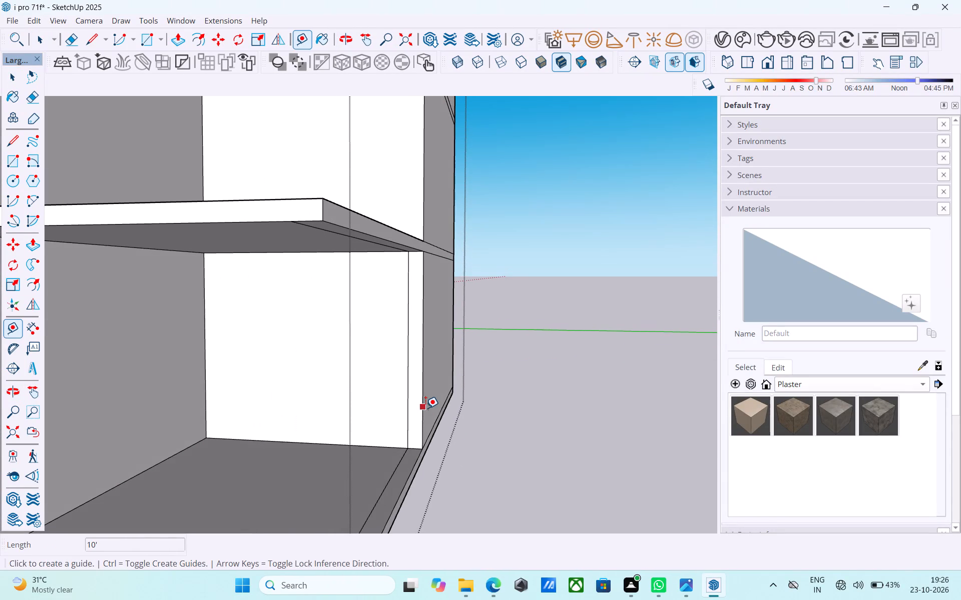
{"action": "middle_click_drag", "start_coordinate": [425, 408], "coordinate": [495, 420]}
{"action": "scroll", "coordinate": [487, 423], "scroll_direction": "up", "scroll_amount": 4}
{"action": "left_click", "coordinate": [470, 411]}
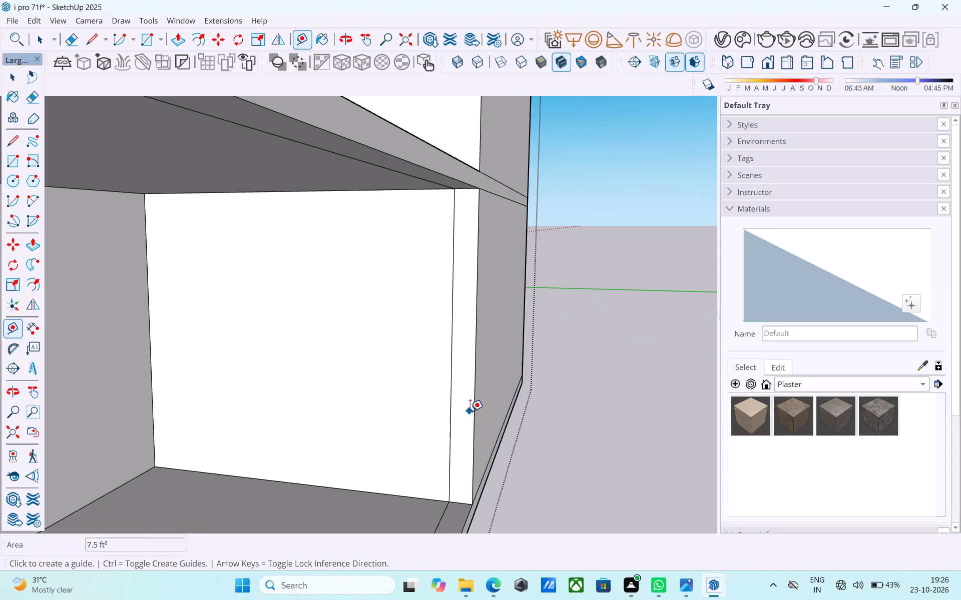
{"action": "key", "text": "space"}
{"action": "key", "text": "t"}
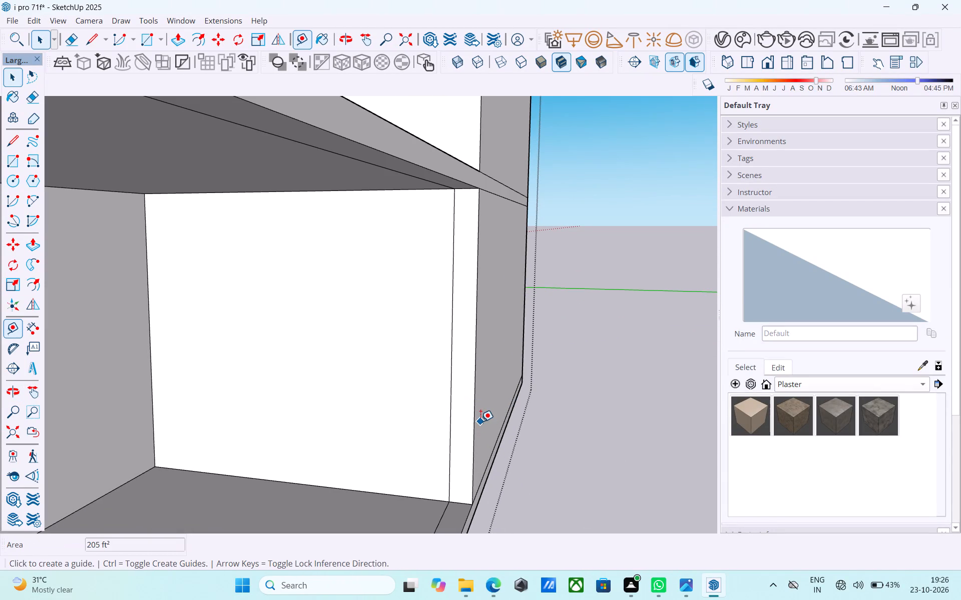
{"action": "left_click", "coordinate": [478, 420]}
{"action": "key", "text": "t"}
{"action": "scroll", "coordinate": [476, 419], "scroll_direction": "up", "scroll_amount": 2}
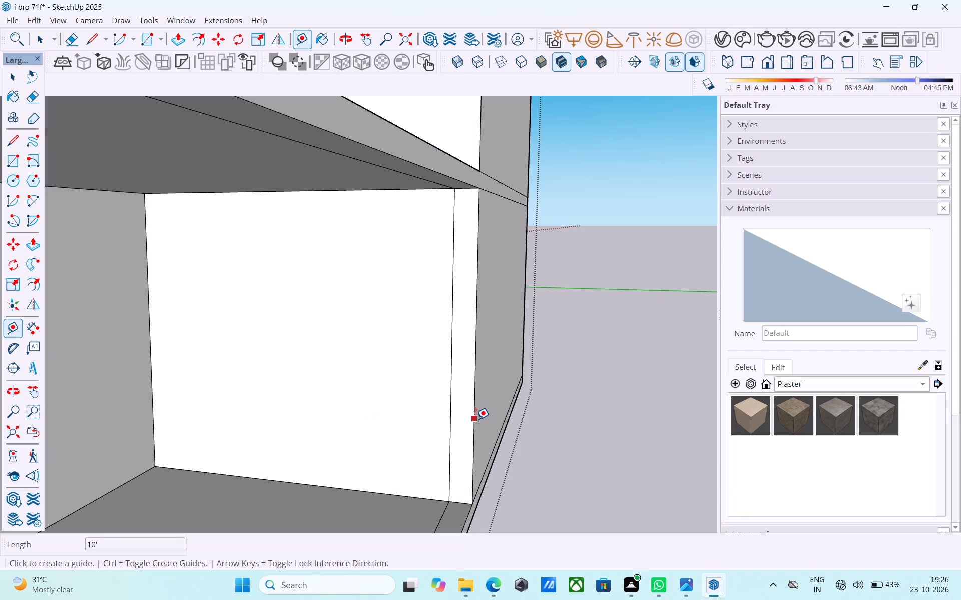
{"action": "scroll", "coordinate": [476, 419], "scroll_direction": "up", "scroll_amount": 2}
{"action": "left_click", "coordinate": [472, 354]}
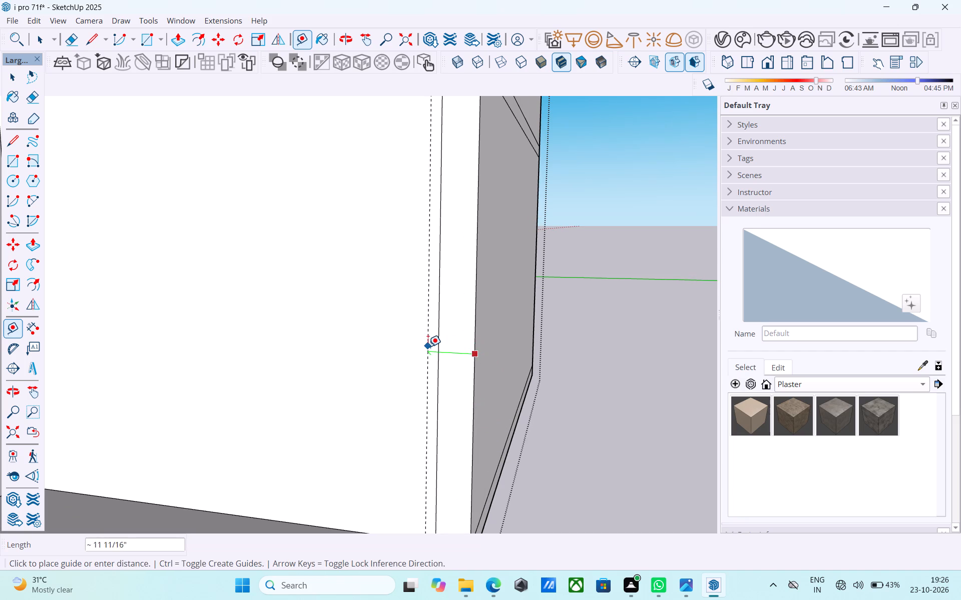
{"action": "left_click", "coordinate": [436, 348]}
{"action": "key", "text": "space"}
Draw a 3' by 7' door rectangle on the lowest recess's back wall, starting where the vertical line meets the floor.
{"action": "scroll", "coordinate": [437, 348], "scroll_direction": "down", "scroll_amount": 7}
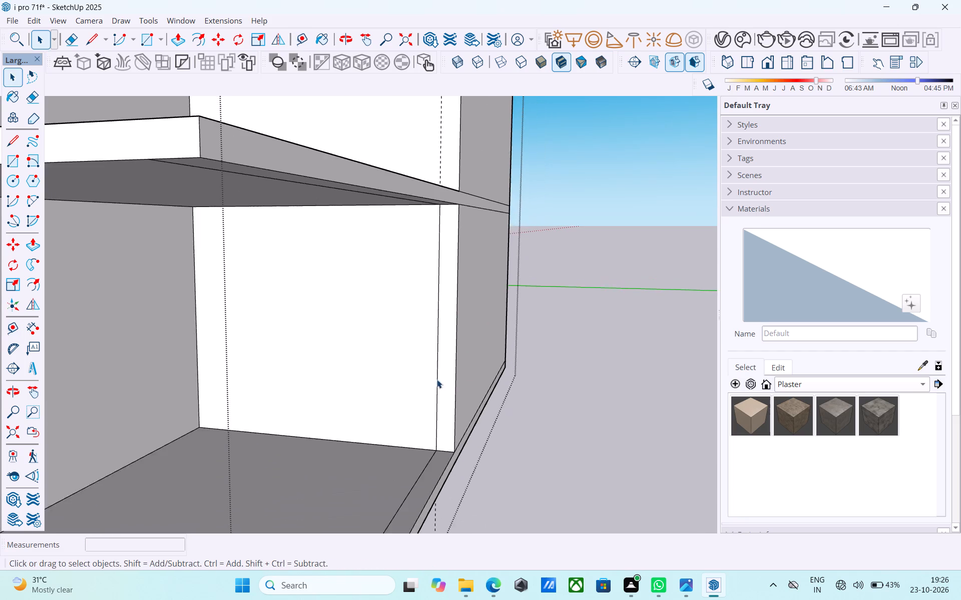
{"action": "scroll", "coordinate": [439, 383], "scroll_direction": "down", "scroll_amount": 2}
{"action": "middle_click_drag", "start_coordinate": [438, 385], "coordinate": [463, 401]}
{"action": "key", "text": "r"}
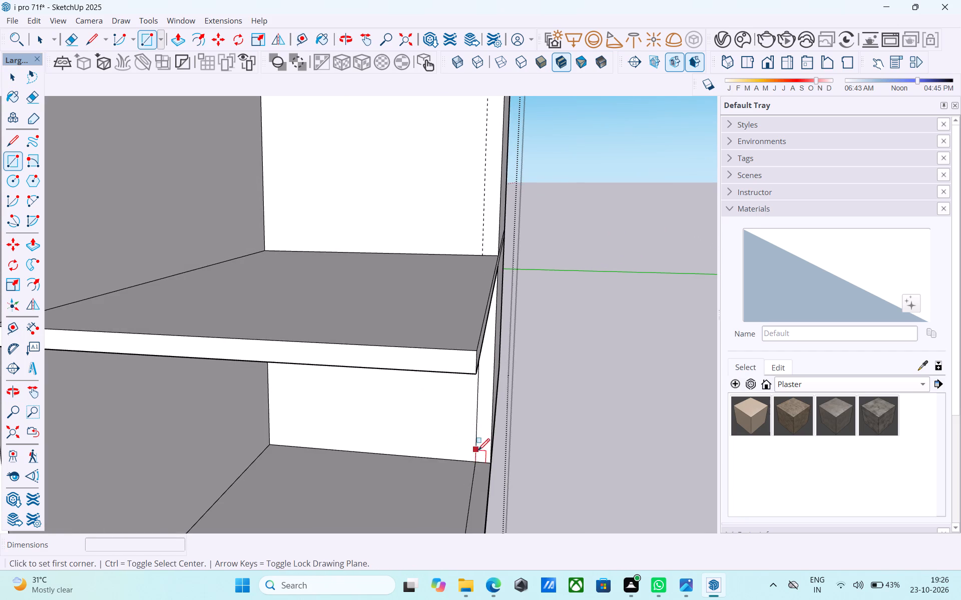
{"action": "scroll", "coordinate": [472, 464], "scroll_direction": "up", "scroll_amount": 4}
{"action": "left_click", "coordinate": [475, 460]}
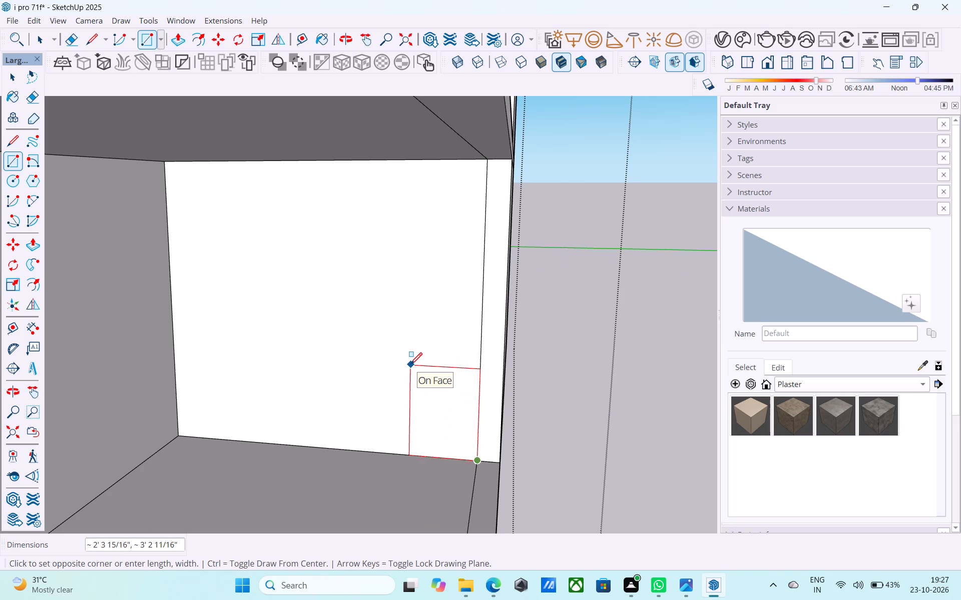
{"action": "type", "text": "7',3'"}
{"action": "key", "text": "Return"}
{"action": "type", "text": "3'."}
{"action": "key", "text": "BackSpace"}
{"action": "type", "text": ",7'"}
{"action": "key", "text": "Return"}
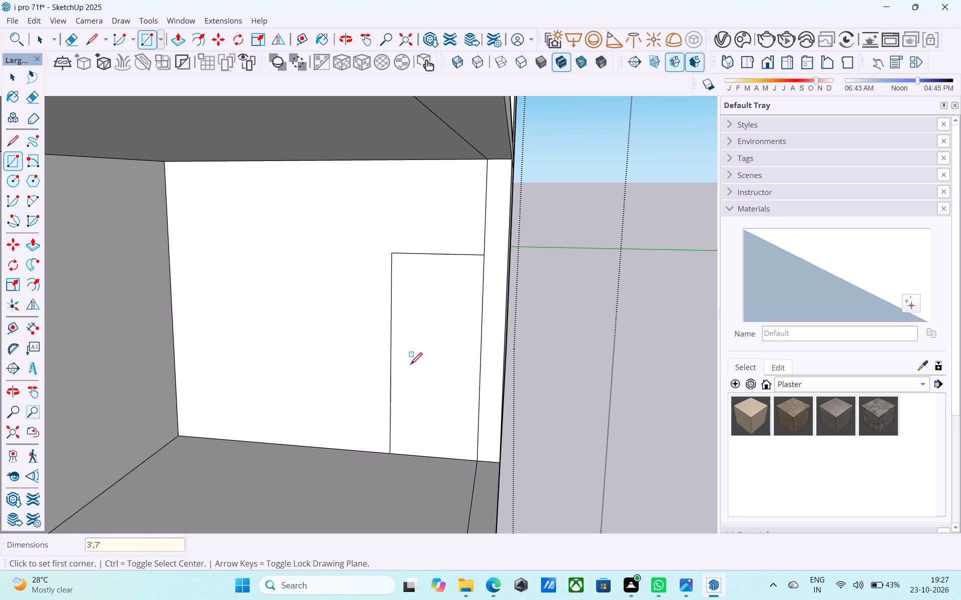
{"action": "key", "text": "space"}
Offset the door rectangle's outline inward by 3" to form the frame.
{"action": "left_click", "coordinate": [410, 365]}
{"action": "key", "text": "f"}
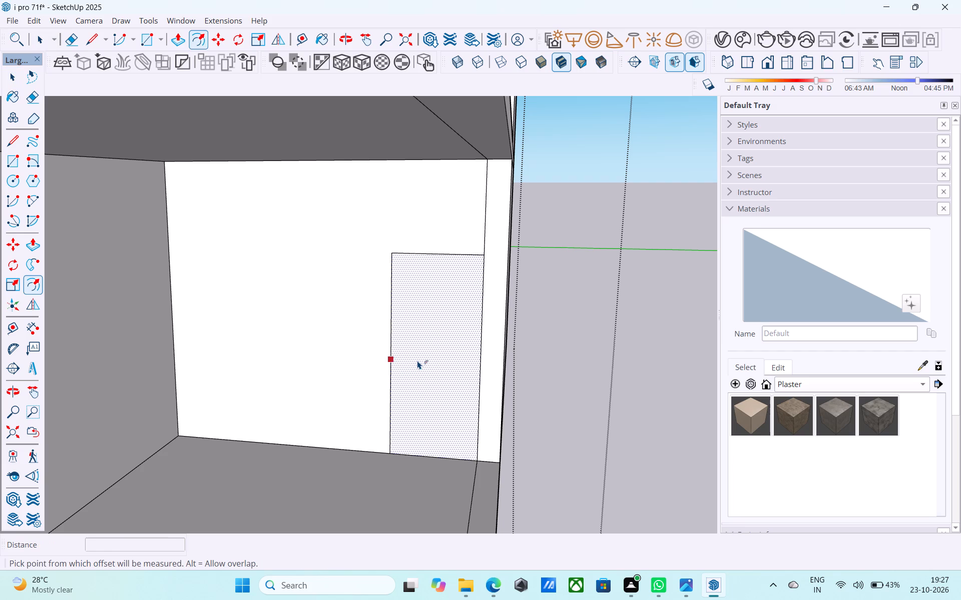
{"action": "left_click", "coordinate": [417, 360]}
{"action": "key", "text": "3"}
{"action": "key", "text": "shift+quotedbl"}
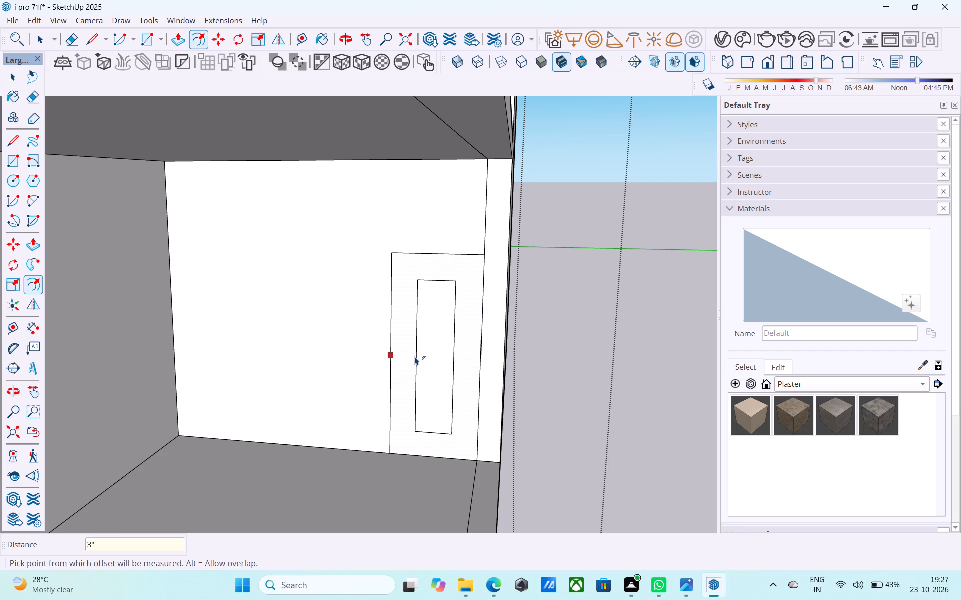
{"action": "key", "text": "Return"}
{"action": "key", "text": "space"}
Copy the door frame 10' 6" straight up onto the back wall of the recess above, standing on its floor.
{"action": "scroll", "coordinate": [415, 356], "scroll_direction": "down", "scroll_amount": 9}
{"action": "middle_click_drag", "start_coordinate": [414, 364], "coordinate": [430, 333]}
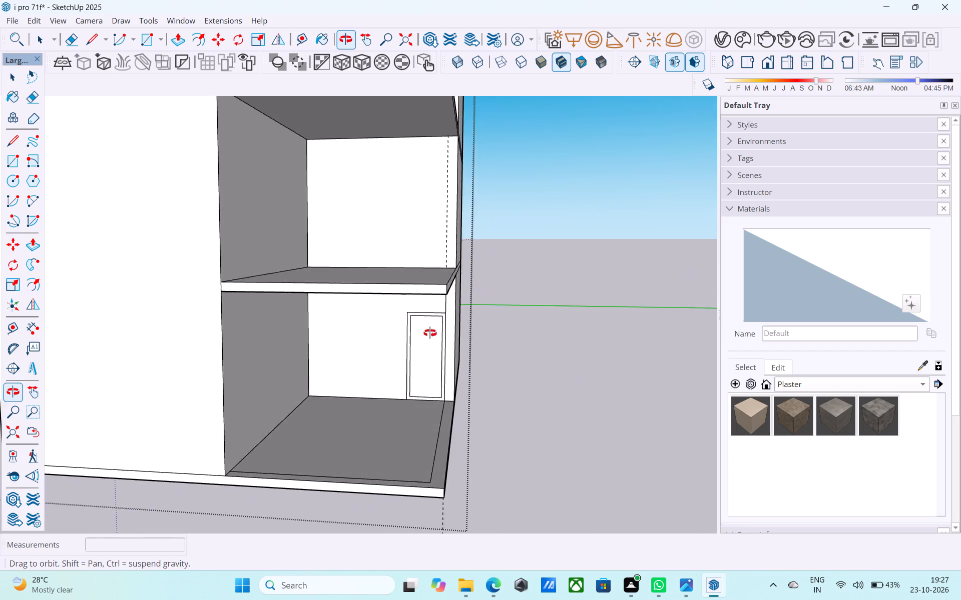
{"action": "middle_click_drag", "start_coordinate": [430, 333], "coordinate": [430, 332]}
{"action": "scroll", "coordinate": [434, 320], "scroll_direction": "up", "scroll_amount": 6}
{"action": "scroll", "coordinate": [434, 320], "scroll_direction": "down", "scroll_amount": 6}
{"action": "middle_click_drag", "start_coordinate": [428, 330], "coordinate": [460, 325]}
{"action": "scroll", "coordinate": [443, 338], "scroll_direction": "up", "scroll_amount": 5}
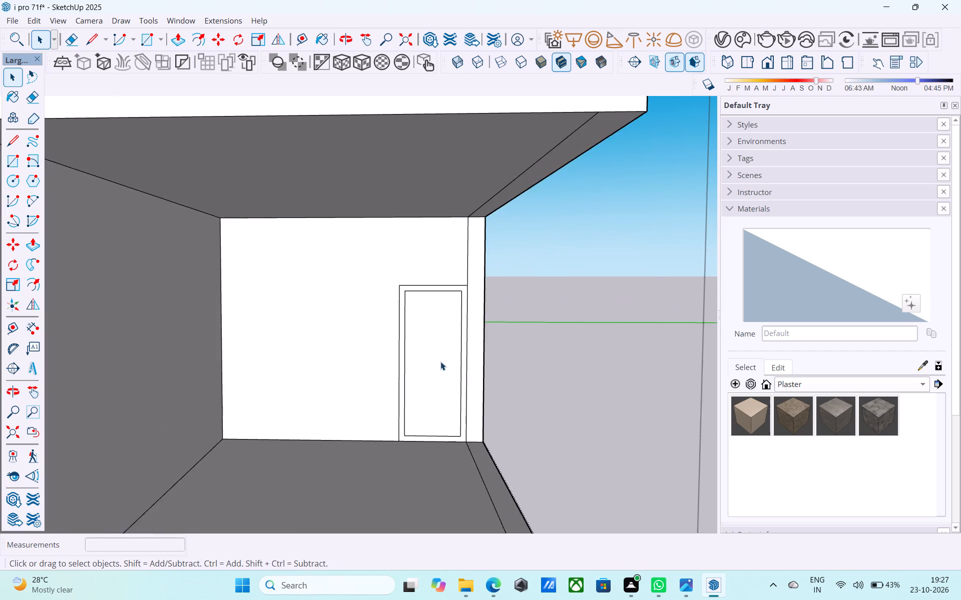
{"action": "scroll", "coordinate": [444, 373], "scroll_direction": "up", "scroll_amount": 5}
{"action": "left_click", "coordinate": [477, 390]}
{"action": "key", "text": "m"}
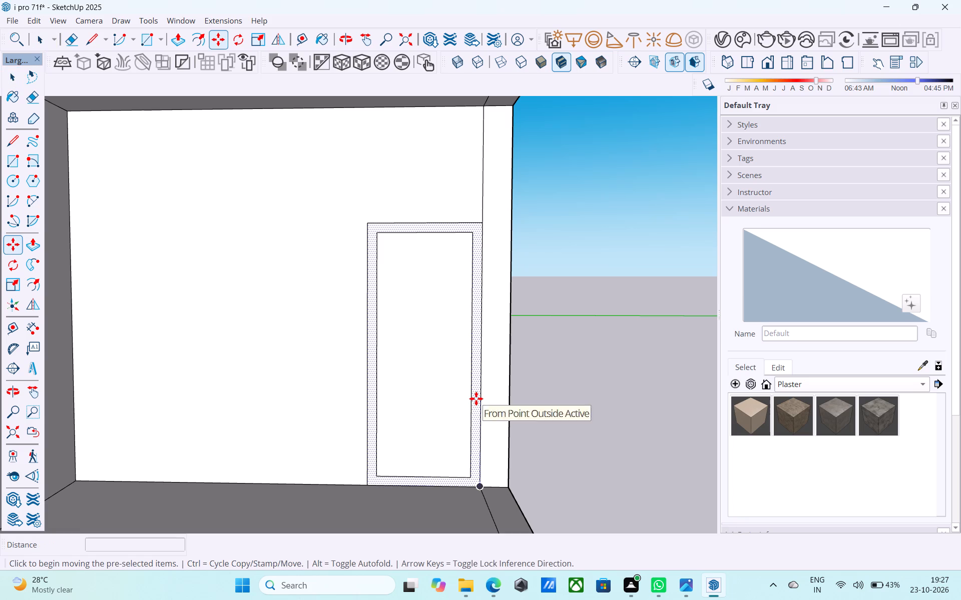
{"action": "left_click", "coordinate": [481, 486]}
{"action": "scroll", "coordinate": [512, 384], "scroll_direction": "down", "scroll_amount": 9}
{"action": "middle_click_drag", "start_coordinate": [456, 442], "coordinate": [407, 500]}
{"action": "scroll", "coordinate": [471, 399], "scroll_direction": "up", "scroll_amount": 3}
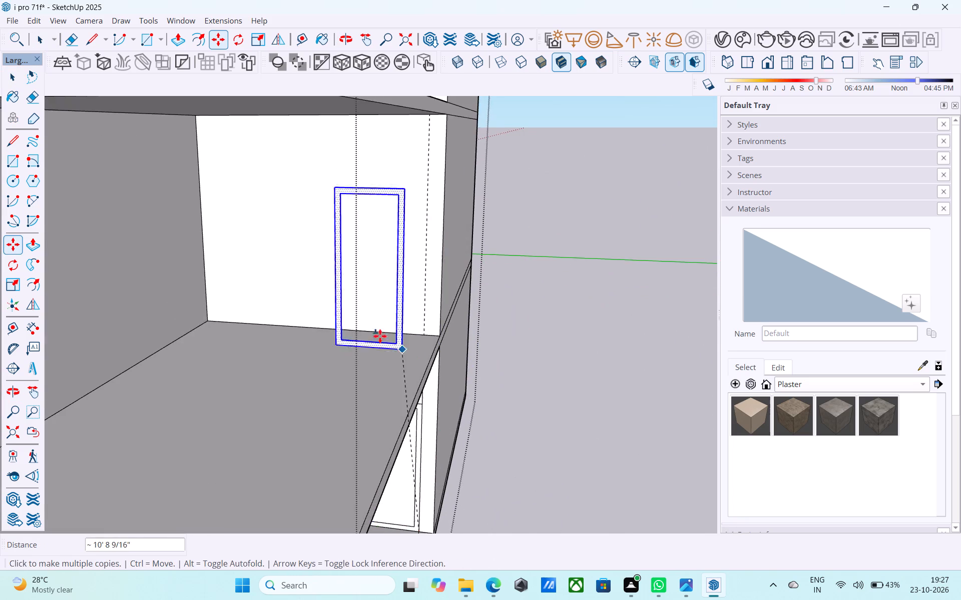
{"action": "scroll", "coordinate": [425, 360], "scroll_direction": "up", "scroll_amount": 11}
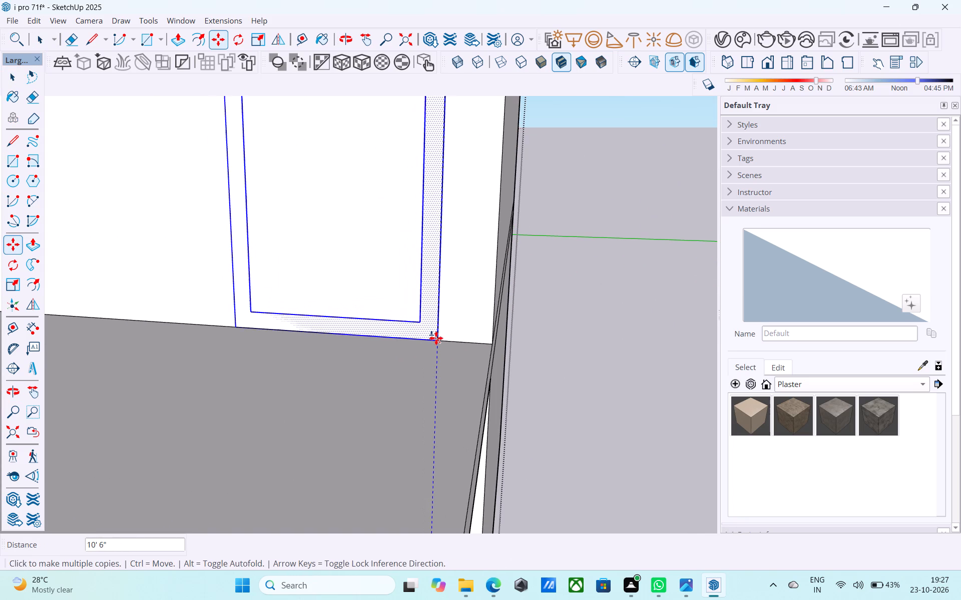
{"action": "left_click", "coordinate": [436, 338]}
Copy the door frame again onto the back wall of the third recess, about 21' above the first door.
{"action": "scroll", "coordinate": [464, 274], "scroll_direction": "down", "scroll_amount": 11}
{"action": "middle_click_drag", "start_coordinate": [454, 298], "coordinate": [415, 477]}
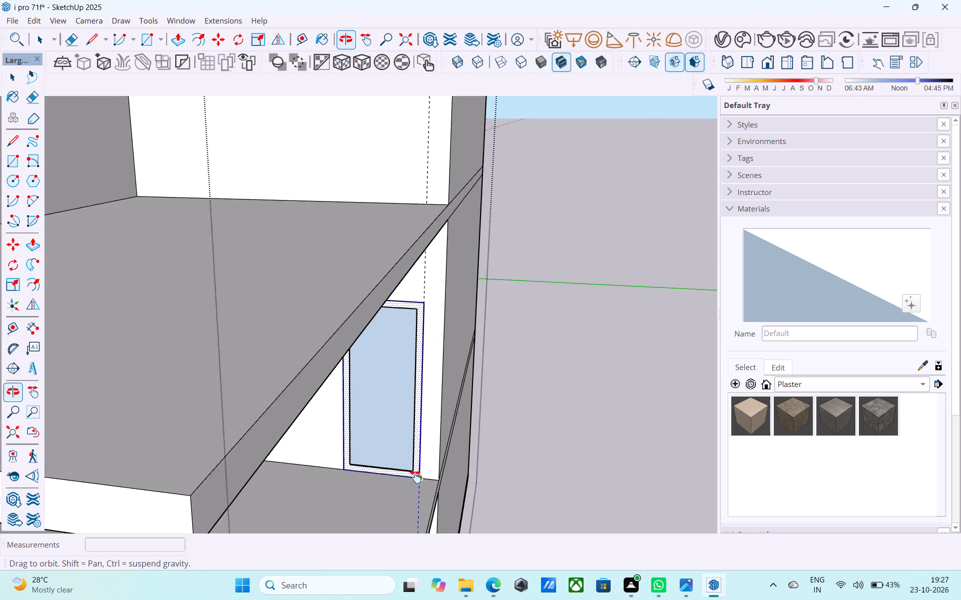
{"action": "middle_click_drag", "start_coordinate": [415, 477], "coordinate": [458, 496]}
{"action": "scroll", "coordinate": [537, 295], "scroll_direction": "up", "scroll_amount": 4}
{"action": "middle_click_drag", "start_coordinate": [520, 233], "coordinate": [364, 276], "text": "shift"}
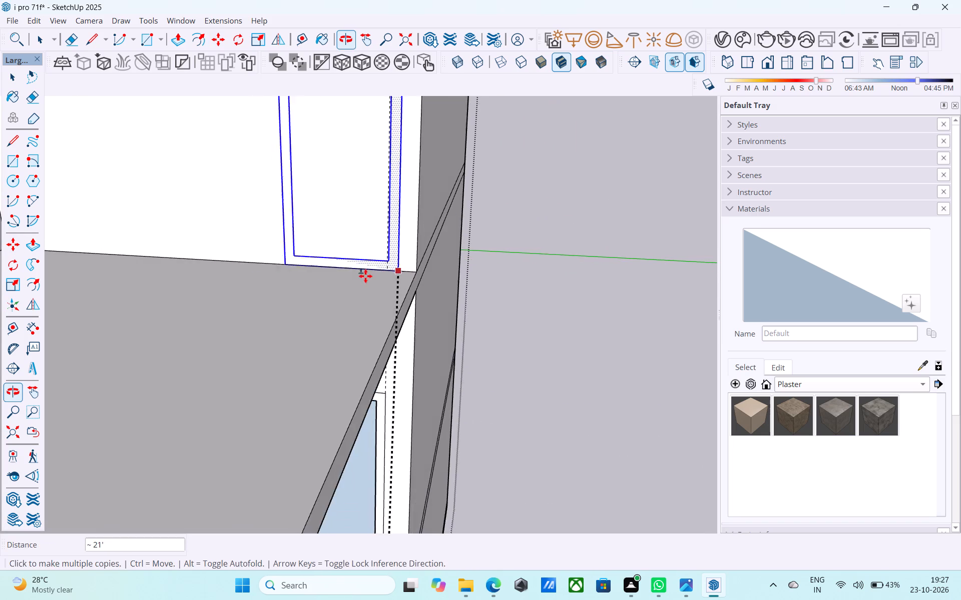
{"action": "scroll", "coordinate": [379, 269], "scroll_direction": "up", "scroll_amount": 4}
{"action": "left_click", "coordinate": [394, 271]}
{"action": "scroll", "coordinate": [407, 266], "scroll_direction": "down", "scroll_amount": 14}
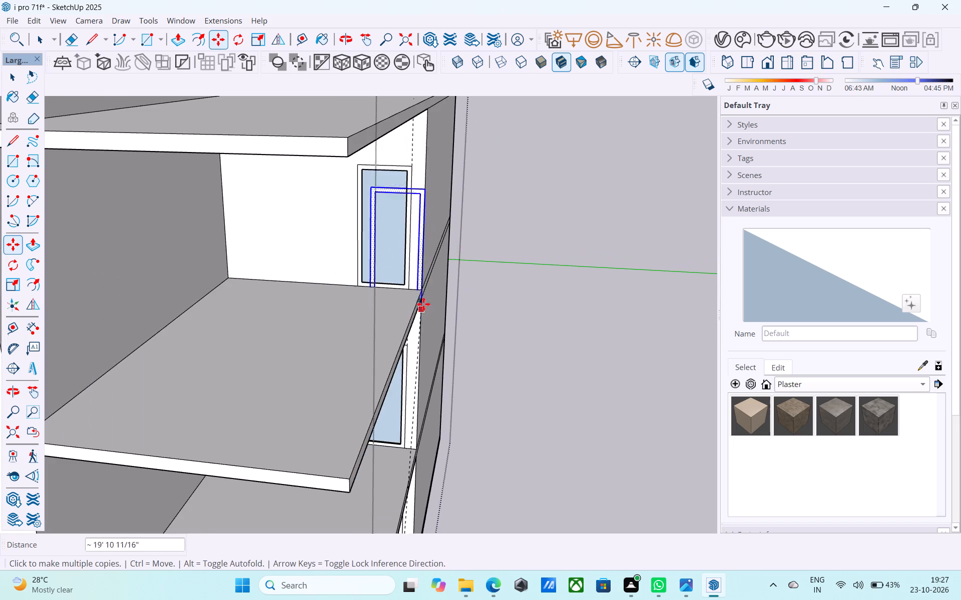
{"action": "scroll", "coordinate": [423, 304], "scroll_direction": "down", "scroll_amount": 3}
{"action": "middle_click_drag", "start_coordinate": [421, 304], "coordinate": [417, 294]}
Fill the openings of both copied door frames by drawing rectangles over them, the middle door's being 6' 6" by 2' 6".
{"action": "key", "text": "r"}
{"action": "scroll", "coordinate": [368, 256], "scroll_direction": "up", "scroll_amount": 10}
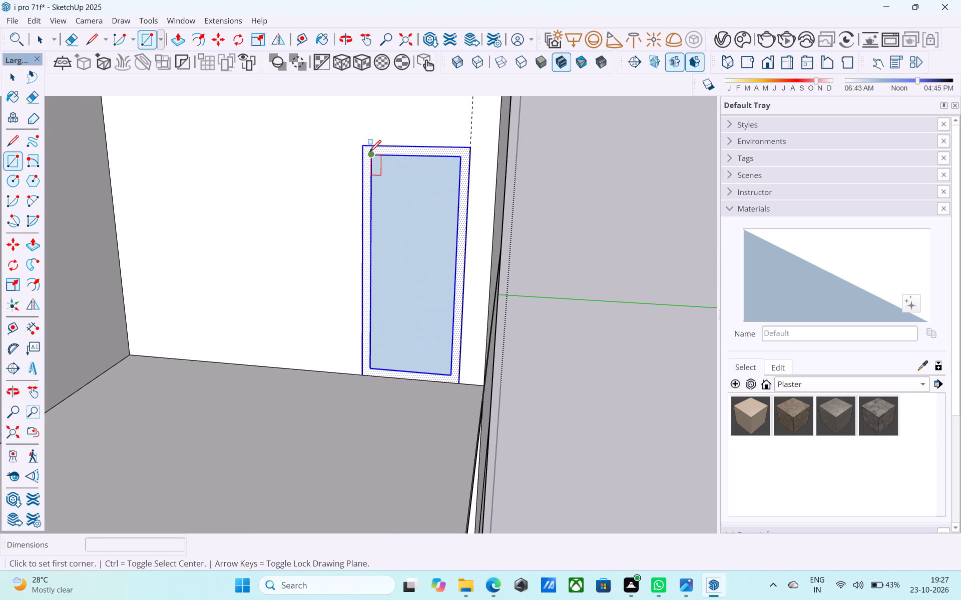
{"action": "left_click", "coordinate": [374, 158]}
{"action": "left_click", "coordinate": [453, 379]}
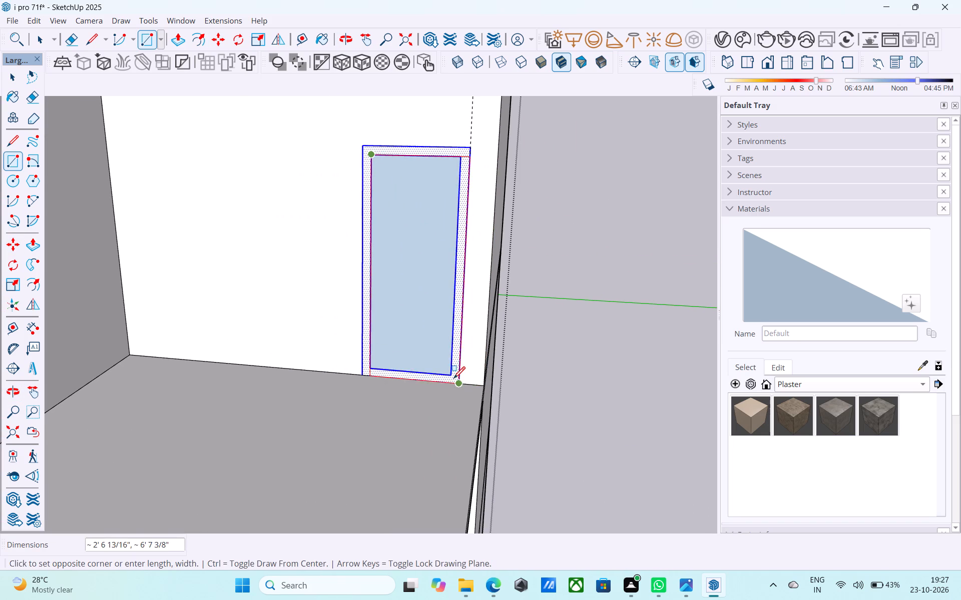
{"action": "scroll", "coordinate": [480, 288], "scroll_direction": "down", "scroll_amount": 11}
{"action": "middle_click_drag", "start_coordinate": [479, 394], "coordinate": [471, 307]}
{"action": "scroll", "coordinate": [463, 313], "scroll_direction": "up", "scroll_amount": 12}
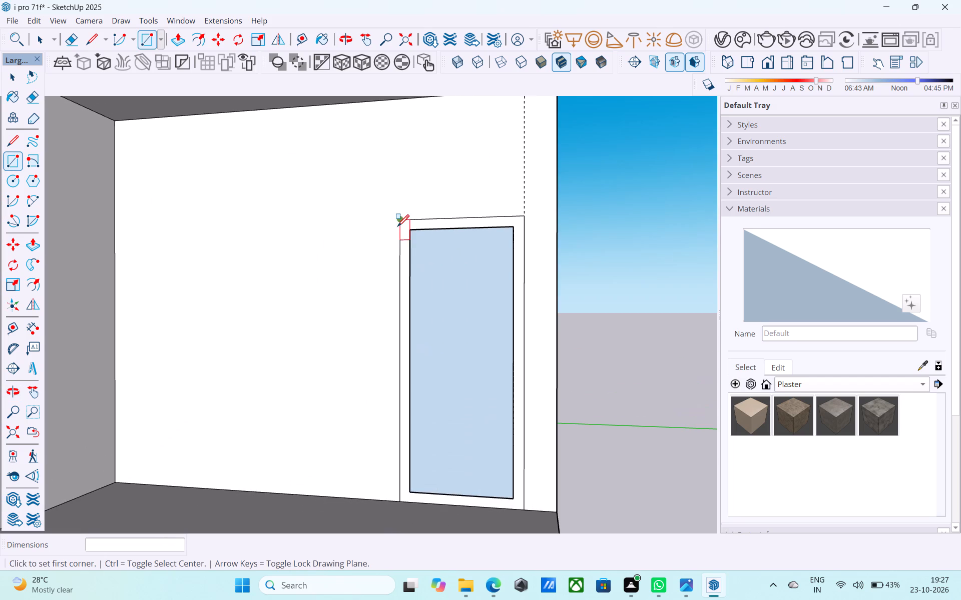
{"action": "left_click", "coordinate": [407, 229]}
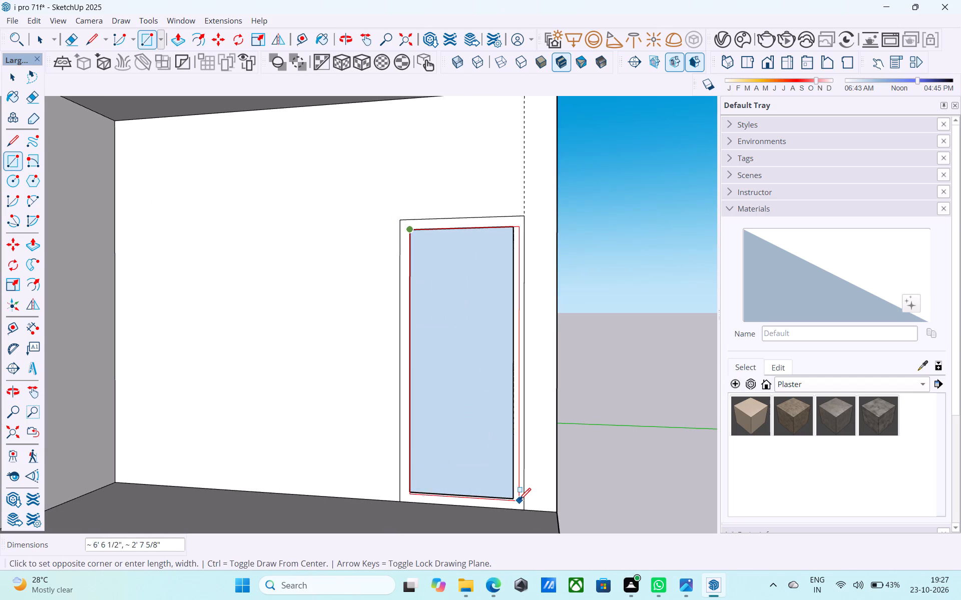
{"action": "left_click", "coordinate": [511, 497]}
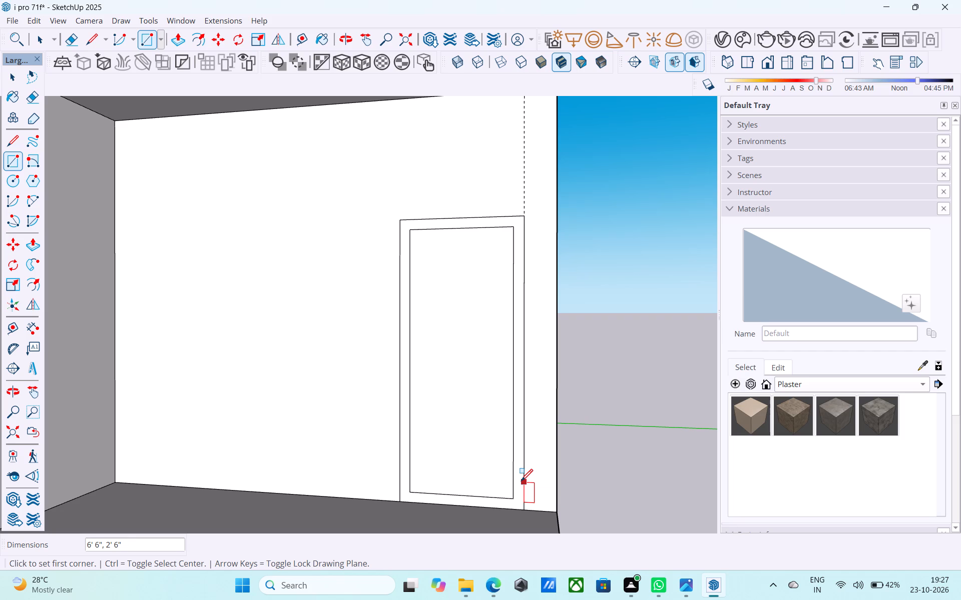
Push the lowest door's inner face 6" into the back wall.
{"action": "scroll", "coordinate": [491, 316], "scroll_direction": "down", "scroll_amount": 6}
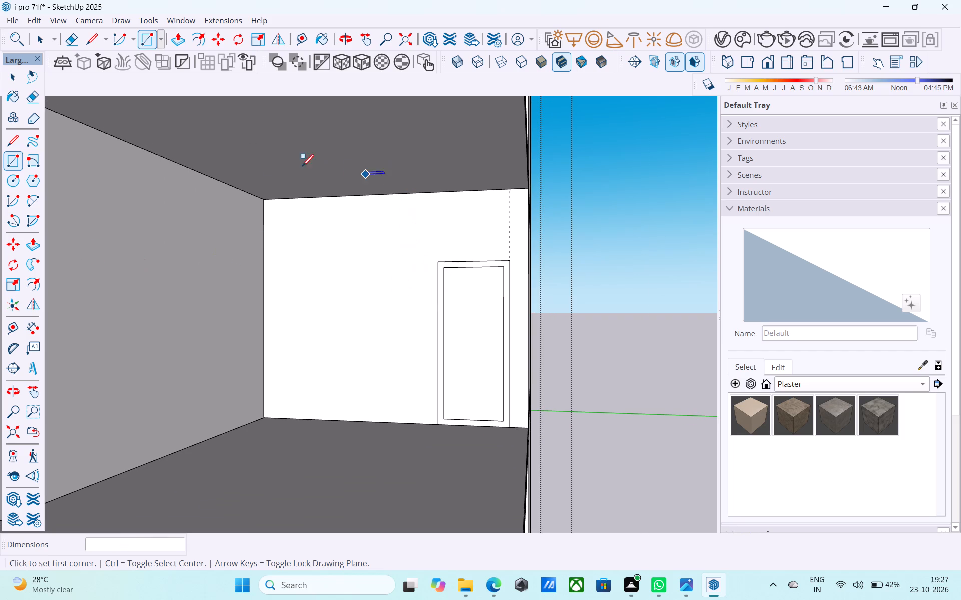
{"action": "scroll", "coordinate": [265, 175], "scroll_direction": "down", "scroll_amount": 12}
{"action": "middle_click_drag", "start_coordinate": [208, 228], "coordinate": [287, 332]}
{"action": "scroll", "coordinate": [295, 246], "scroll_direction": "up", "scroll_amount": 4}
{"action": "scroll", "coordinate": [288, 243], "scroll_direction": "down", "scroll_amount": 7}
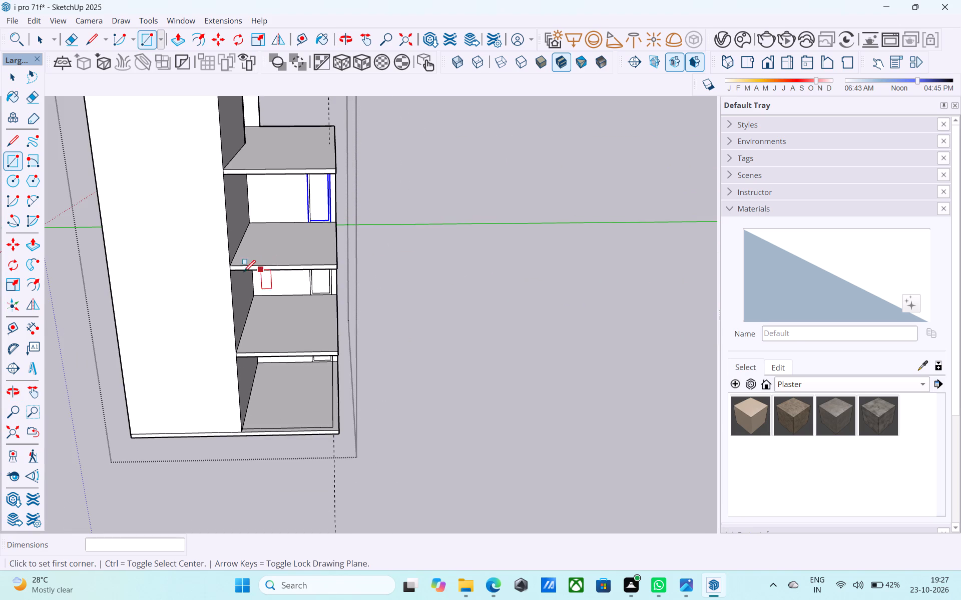
{"action": "middle_click_drag", "start_coordinate": [247, 273], "coordinate": [245, 230], "text": "shift"}
{"action": "scroll", "coordinate": [315, 262], "scroll_direction": "up", "scroll_amount": 6}
{"action": "middle_click_drag", "start_coordinate": [312, 267], "coordinate": [274, 165]}
{"action": "middle_click_drag", "start_coordinate": [219, 401], "coordinate": [219, 375], "text": "shift"}
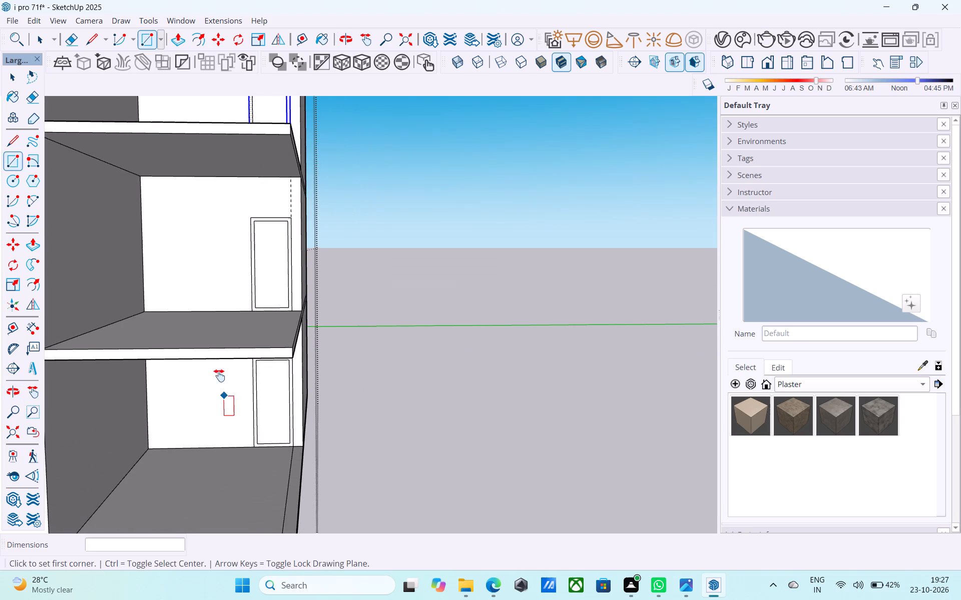
{"action": "middle_click_drag", "start_coordinate": [219, 375], "coordinate": [149, 295], "text": "shift"}
{"action": "scroll", "coordinate": [217, 273], "scroll_direction": "up", "scroll_amount": 8}
{"action": "key", "text": "space"}
{"action": "left_click", "coordinate": [246, 288]}
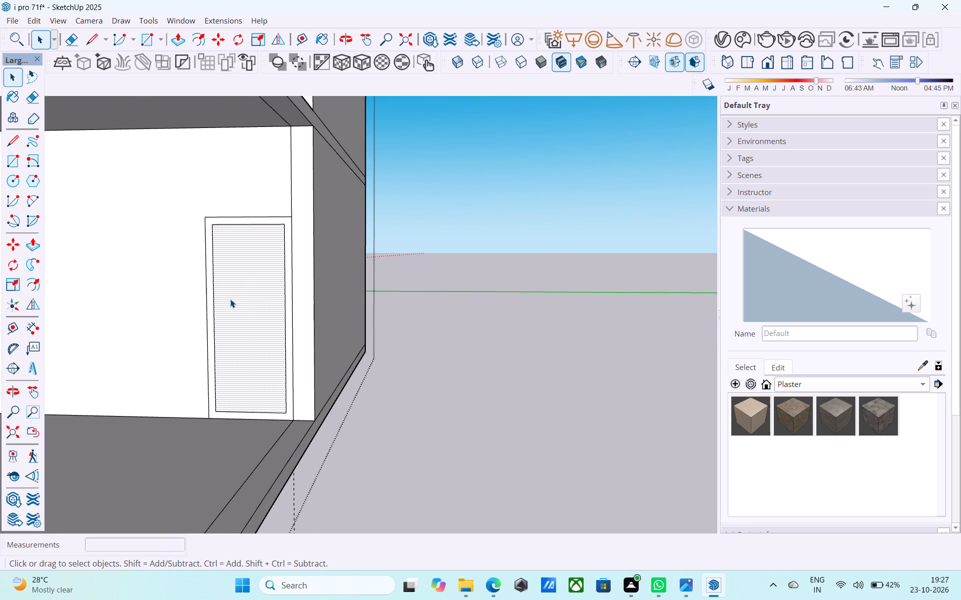
{"action": "key", "text": "p"}
{"action": "left_click", "coordinate": [243, 306]}
{"action": "scroll", "coordinate": [244, 270], "scroll_direction": "up", "scroll_amount": 3}
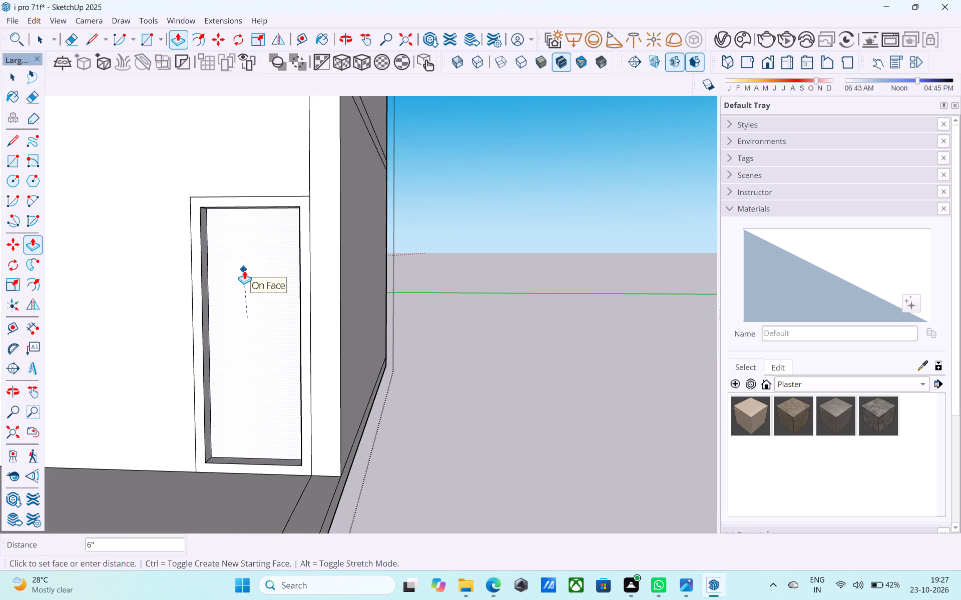
{"action": "left_click", "coordinate": [244, 270]}
Repeat the 6" push on the inner faces of the middle and upper doors.
{"action": "scroll", "coordinate": [246, 271], "scroll_direction": "down", "scroll_amount": 11}
{"action": "middle_click_drag", "start_coordinate": [257, 271], "coordinate": [296, 368]}
{"action": "scroll", "coordinate": [290, 330], "scroll_direction": "up", "scroll_amount": 2}
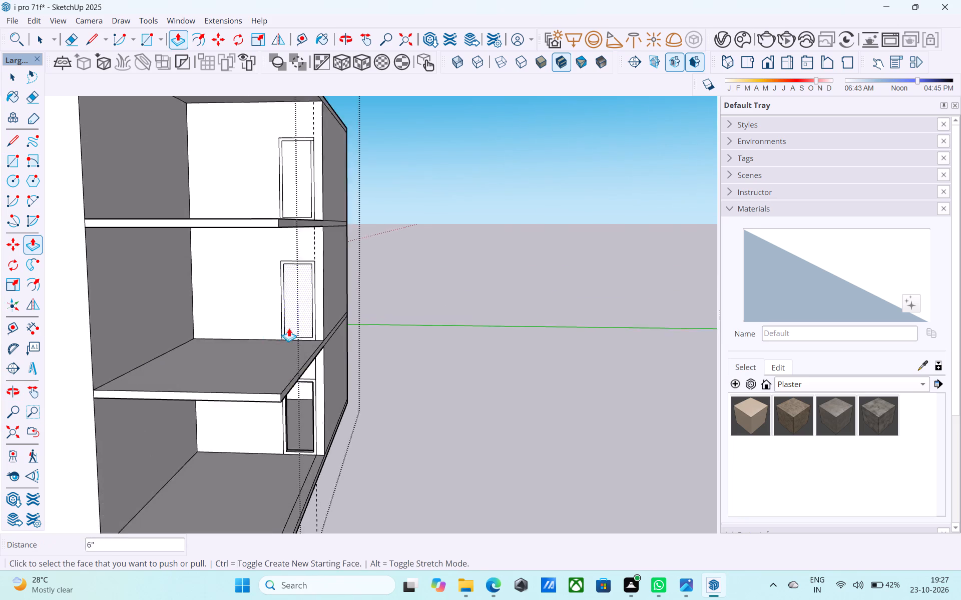
{"action": "scroll", "coordinate": [289, 328], "scroll_direction": "up", "scroll_amount": 6}
{"action": "double_click", "coordinate": [304, 300]}
{"action": "scroll", "coordinate": [308, 197], "scroll_direction": "down", "scroll_amount": 6}
{"action": "middle_click_drag", "start_coordinate": [310, 190], "coordinate": [293, 390], "text": "shift"}
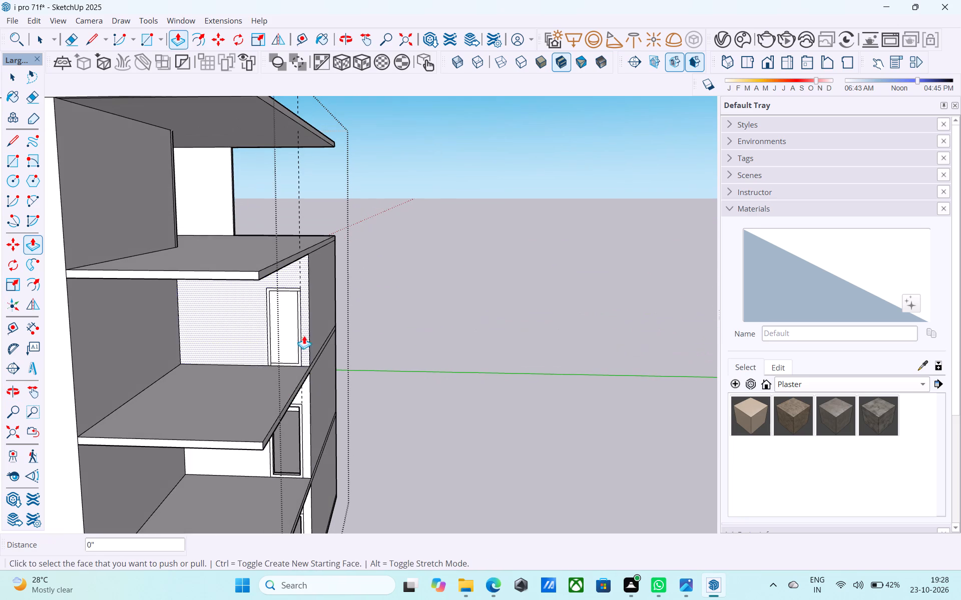
{"action": "double_click", "coordinate": [289, 323]}
{"action": "scroll", "coordinate": [285, 321], "scroll_direction": "down", "scroll_amount": 6}
{"action": "middle_click_drag", "start_coordinate": [278, 321], "coordinate": [268, 319]}
{"action": "scroll", "coordinate": [269, 319], "scroll_direction": "up", "scroll_amount": 5}
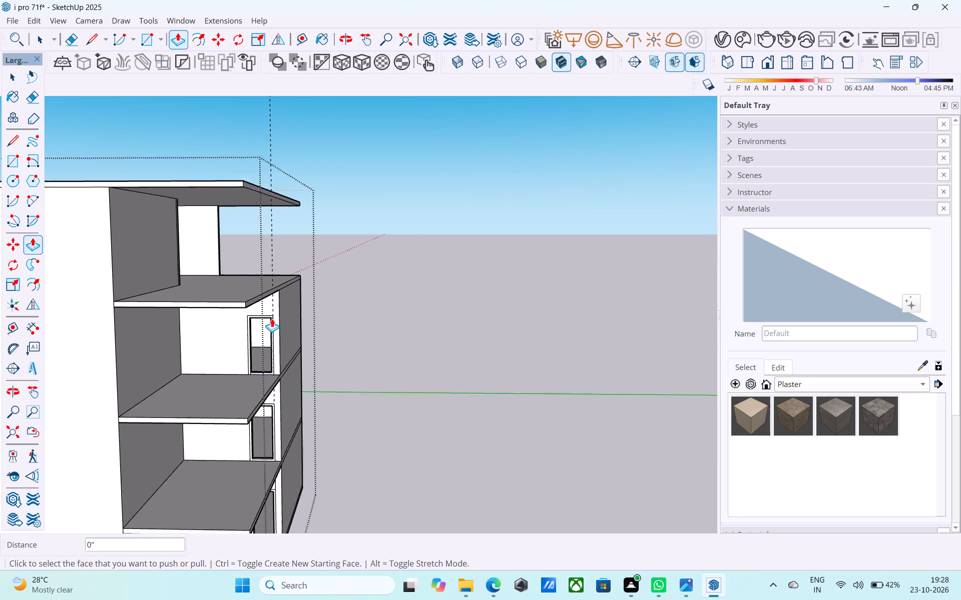
Save the model with the three recessed doors.
{"action": "key", "text": "ctrl+s"}
{"action": "key", "text": "space"}
Erase the short stray edge at the top corner of the upper door's frame.
{"action": "scroll", "coordinate": [272, 318], "scroll_direction": "down", "scroll_amount": 5}
{"action": "middle_click_drag", "start_coordinate": [273, 318], "coordinate": [320, 290]}
{"action": "scroll", "coordinate": [278, 321], "scroll_direction": "up", "scroll_amount": 7}
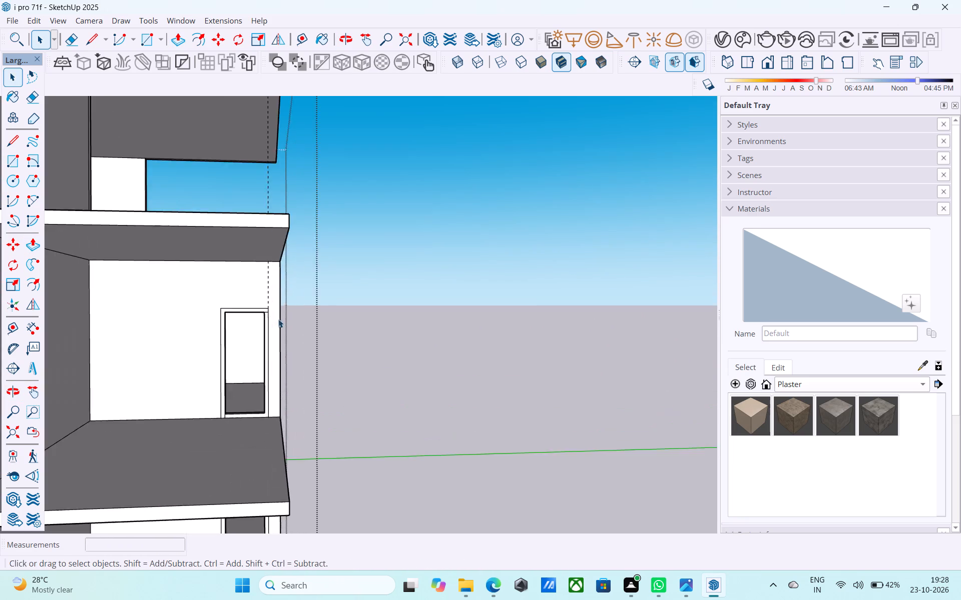
{"action": "scroll", "coordinate": [278, 319], "scroll_direction": "up", "scroll_amount": 19}
{"action": "key", "text": "e"}
{"action": "left_click", "coordinate": [271, 289]}
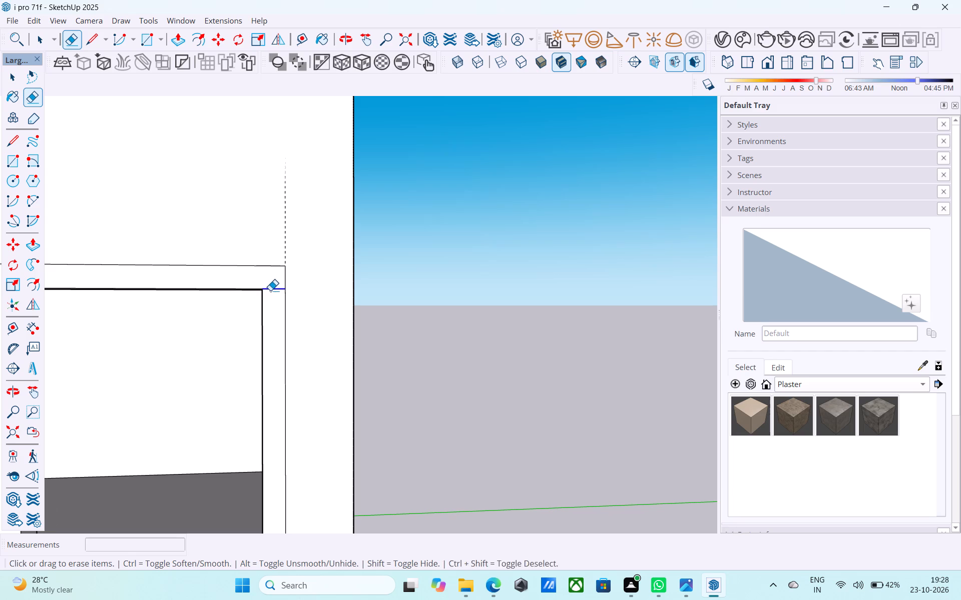
{"action": "scroll", "coordinate": [273, 289], "scroll_direction": "down", "scroll_amount": 17}
{"action": "key", "text": "space"}
Save the model with the cleaned-up door frame.
{"action": "middle_click_drag", "start_coordinate": [295, 331], "coordinate": [209, 354]}
{"action": "scroll", "coordinate": [346, 292], "scroll_direction": "down", "scroll_amount": 1}
{"action": "scroll", "coordinate": [347, 293], "scroll_direction": "up", "scroll_amount": 1}
{"action": "scroll", "coordinate": [348, 293], "scroll_direction": "down", "scroll_amount": 5}
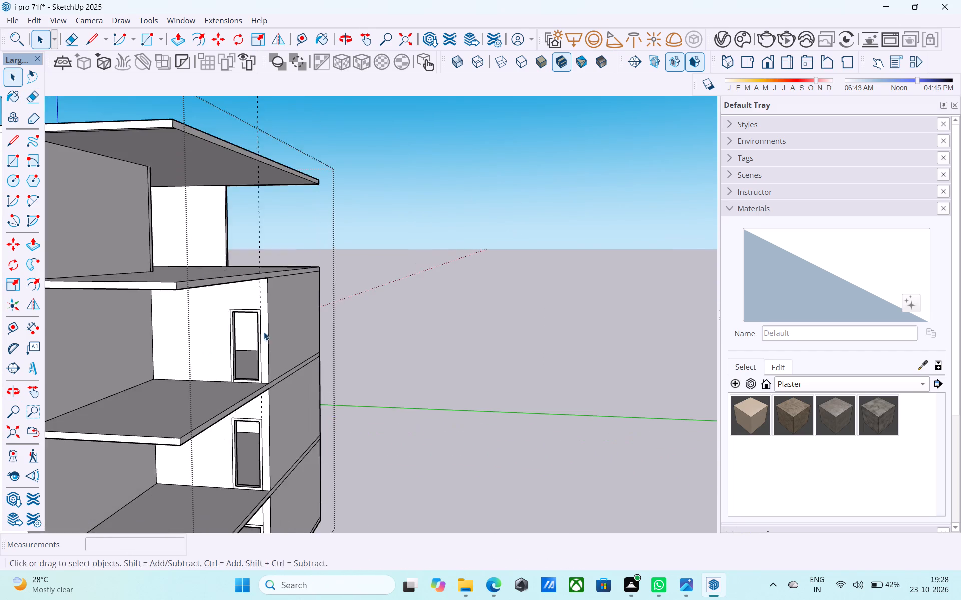
{"action": "middle_click_drag", "start_coordinate": [216, 340], "coordinate": [280, 321]}
{"action": "scroll", "coordinate": [494, 250], "scroll_direction": "down", "scroll_amount": 5}
{"action": "middle_click_drag", "start_coordinate": [420, 300], "coordinate": [366, 294]}
{"action": "scroll", "coordinate": [404, 265], "scroll_direction": "down", "scroll_amount": 4}
{"action": "middle_click_drag", "start_coordinate": [396, 274], "coordinate": [349, 319]}
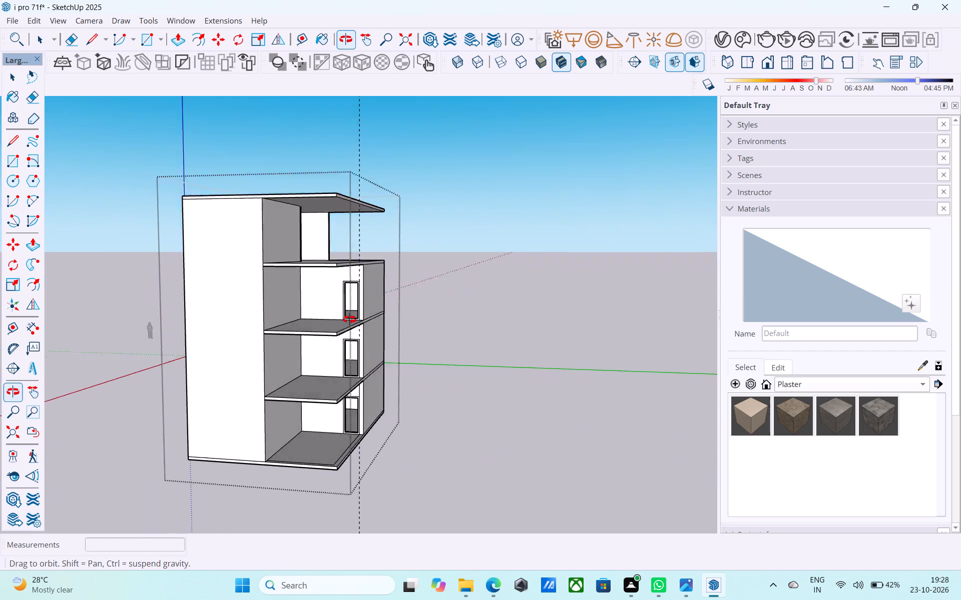
{"action": "middle_click_drag", "start_coordinate": [349, 319], "coordinate": [305, 337]}
{"action": "scroll", "coordinate": [277, 330], "scroll_direction": "up", "scroll_amount": 4}
{"action": "key", "text": "ctrl+s"}
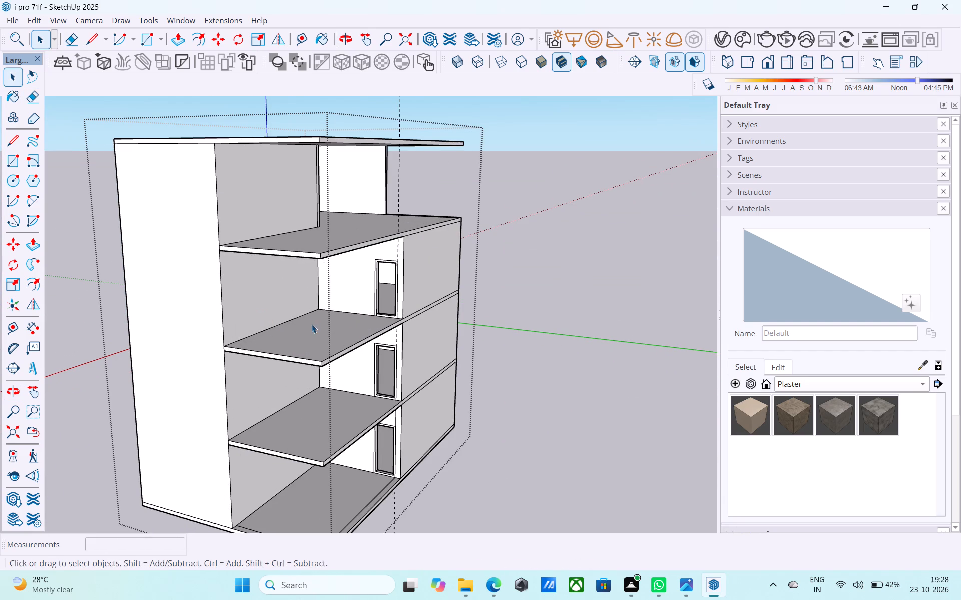
Place a horizontal guide 3' above the floor on the back wall of the lowest recess.
{"action": "middle_click_drag", "start_coordinate": [307, 328], "coordinate": [463, 294], "text": "shift"}
{"action": "scroll", "coordinate": [413, 282], "scroll_direction": "up", "scroll_amount": 5}
{"action": "middle_click_drag", "start_coordinate": [402, 286], "coordinate": [332, 267], "text": "shift"}
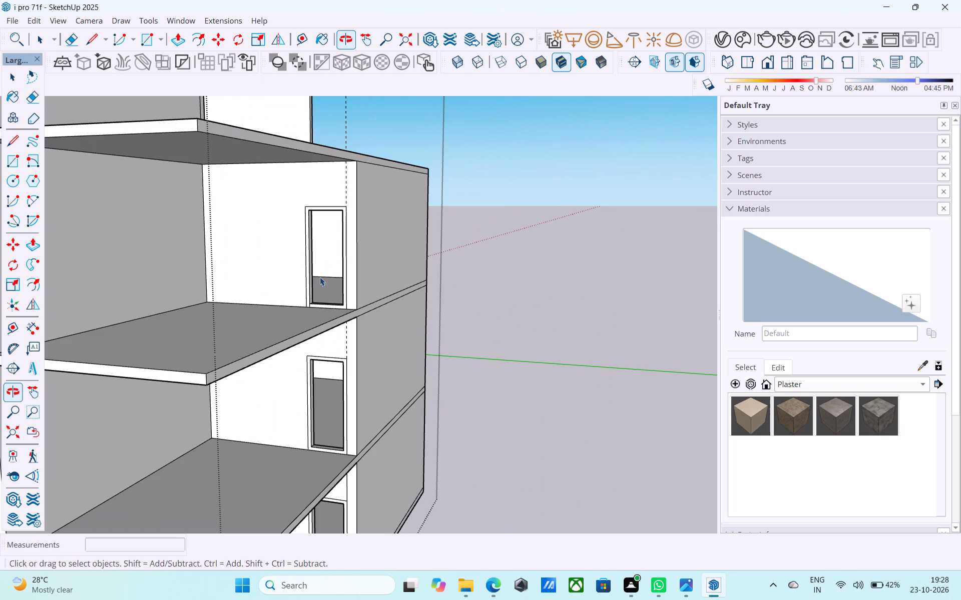
{"action": "middle_click_drag", "start_coordinate": [319, 305], "coordinate": [356, 238]}
{"action": "scroll", "coordinate": [346, 227], "scroll_direction": "down", "scroll_amount": 6}
{"action": "middle_click_drag", "start_coordinate": [324, 278], "coordinate": [336, 257]}
{"action": "middle_click_drag", "start_coordinate": [306, 311], "coordinate": [302, 274]}
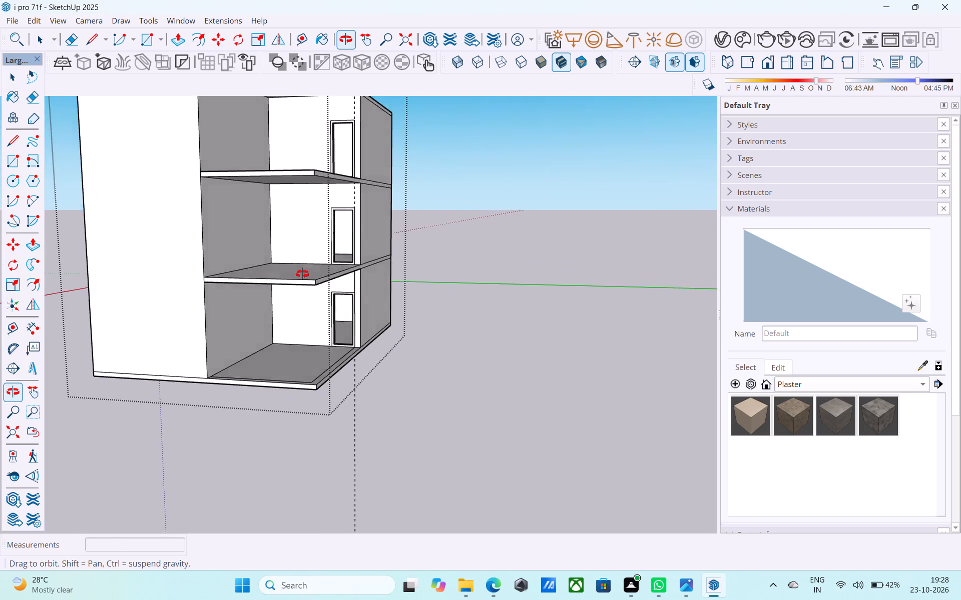
{"action": "middle_click_drag", "start_coordinate": [302, 274], "coordinate": [303, 270]}
{"action": "key", "text": "t"}
{"action": "scroll", "coordinate": [339, 331], "scroll_direction": "up", "scroll_amount": 10}
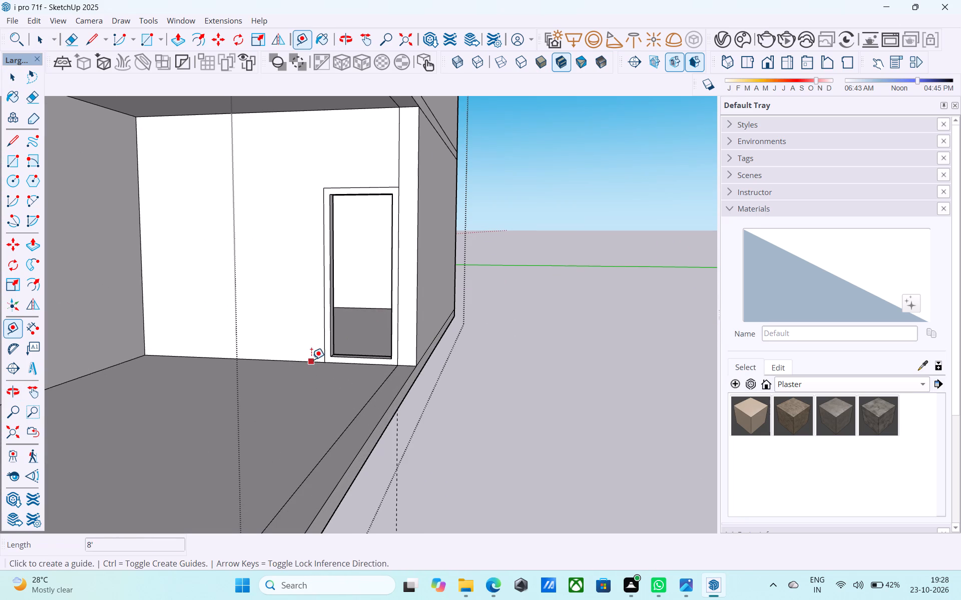
{"action": "left_click", "coordinate": [310, 359]}
{"action": "type", "text": "3'"}
{"action": "key", "text": "Return"}
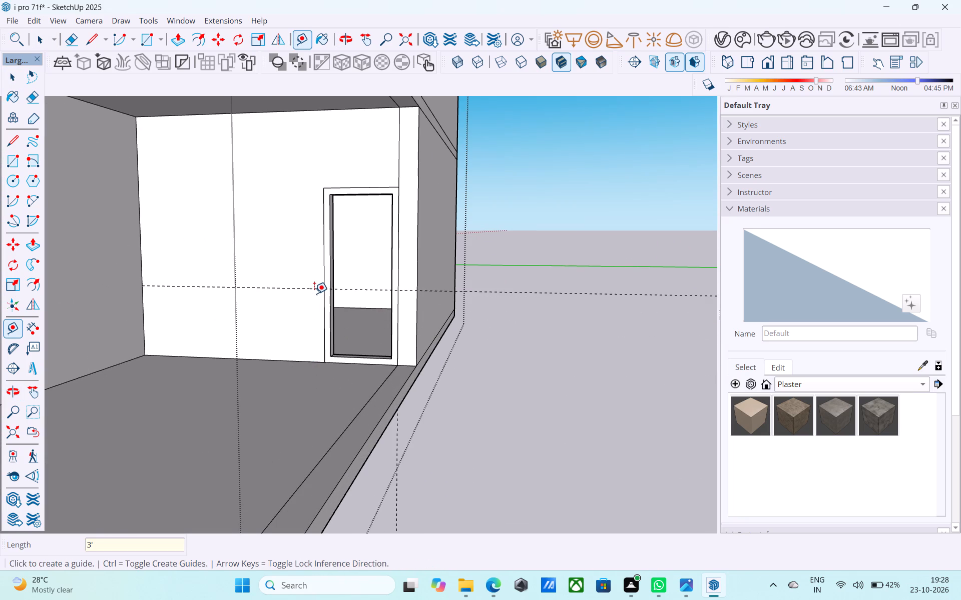
Place a vertical guide on the back wall 2' from the lowest door frame's inner side, away from the building's outer corner.
{"action": "left_click", "coordinate": [322, 280]}
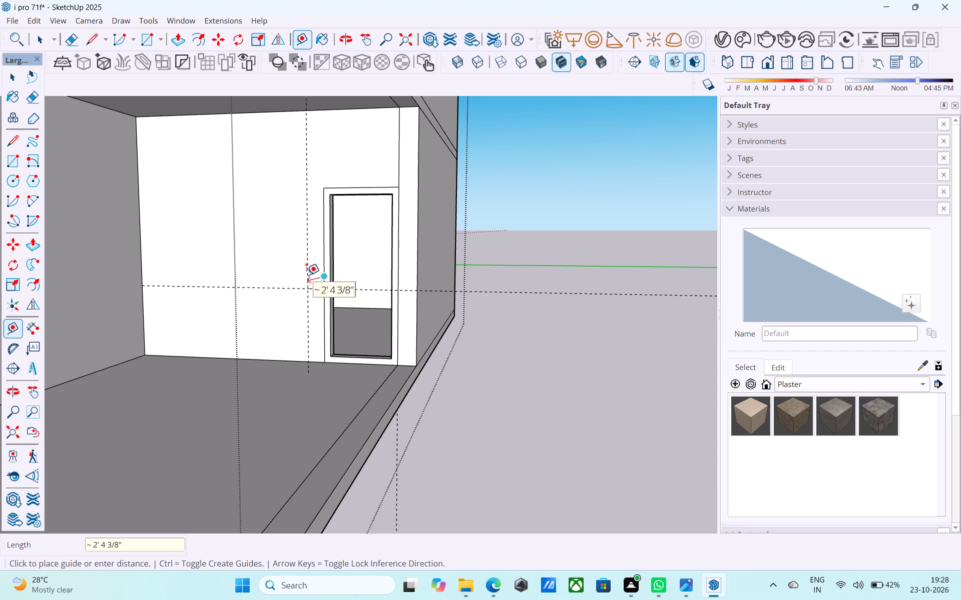
{"action": "scroll", "coordinate": [310, 276], "scroll_direction": "up", "scroll_amount": 8}
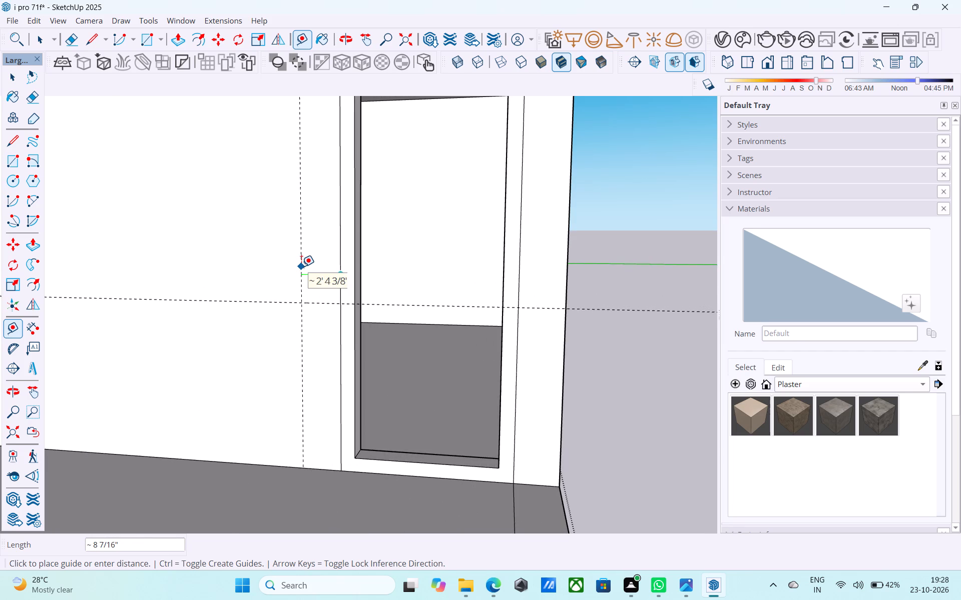
{"action": "type", "text": "2'"}
{"action": "key", "text": "Return"}
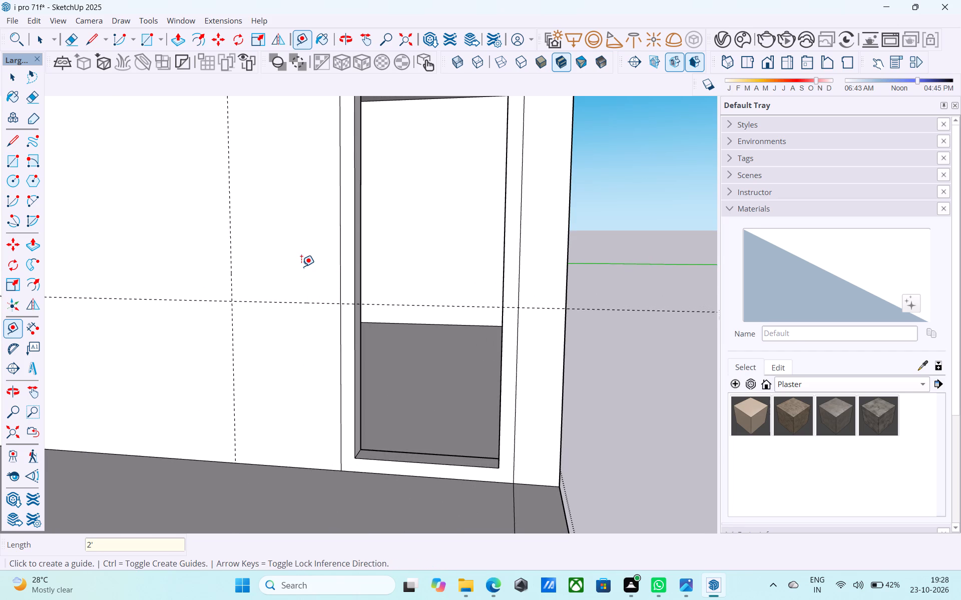
Place a horizontal guide 3' above the floor on the back wall of the middle recess.
{"action": "scroll", "coordinate": [309, 250], "scroll_direction": "down", "scroll_amount": 10}
{"action": "scroll", "coordinate": [295, 277], "scroll_direction": "up", "scroll_amount": 2}
{"action": "scroll", "coordinate": [295, 277], "scroll_direction": "down", "scroll_amount": 9}
{"action": "middle_click_drag", "start_coordinate": [282, 261], "coordinate": [250, 421], "text": "shift"}
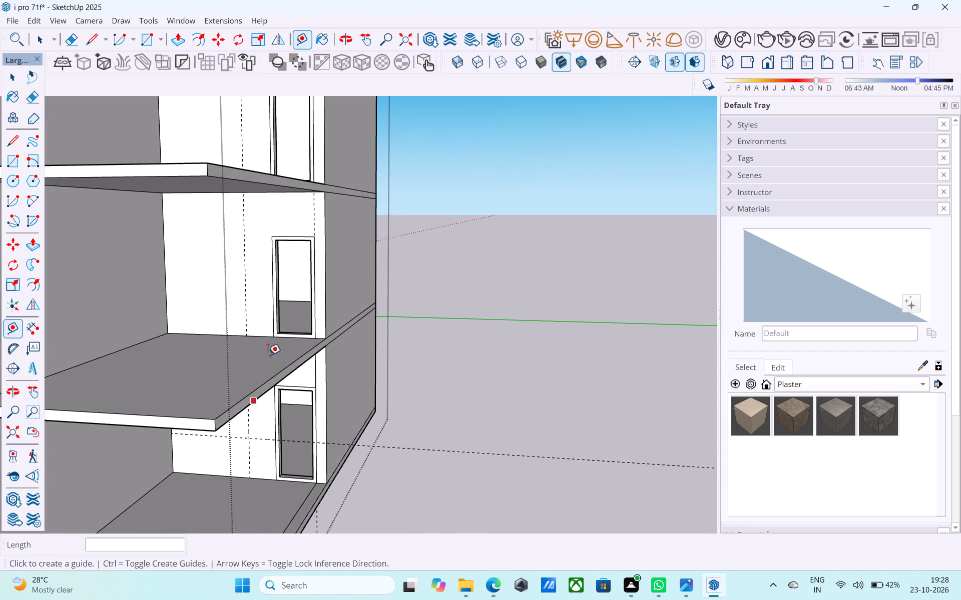
{"action": "scroll", "coordinate": [275, 343], "scroll_direction": "up", "scroll_amount": 10}
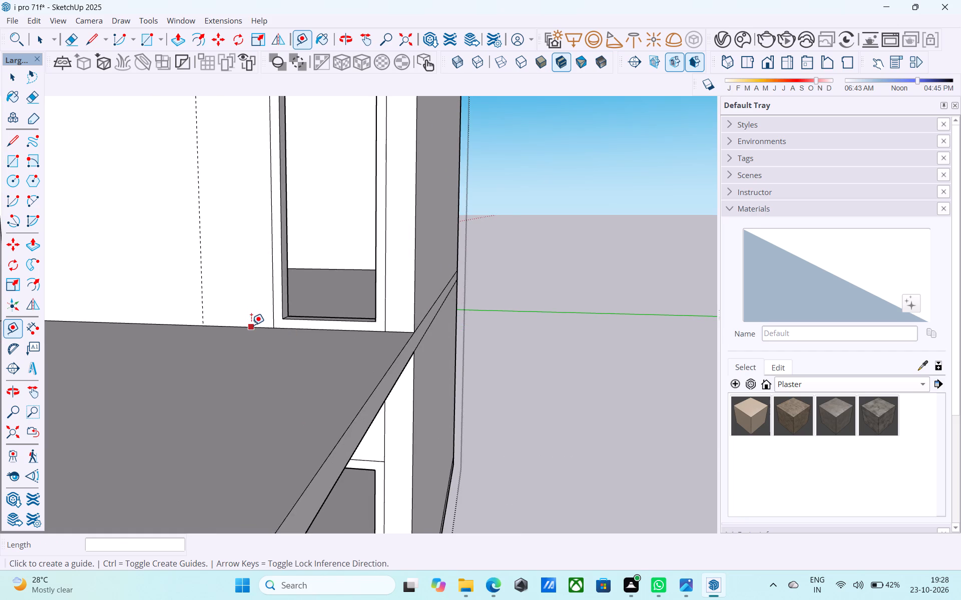
{"action": "left_click", "coordinate": [251, 325]}
{"action": "type", "text": "3'"}
{"action": "key", "text": "Return"}
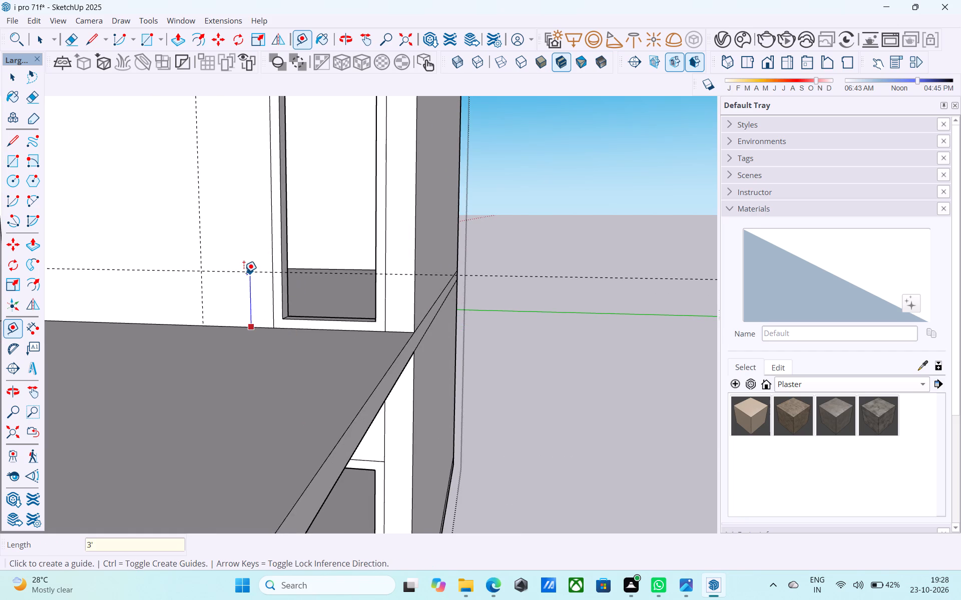
Place a horizontal guide 3' above the floor on the back wall of the upper door recess.
{"action": "scroll", "coordinate": [248, 255], "scroll_direction": "down", "scroll_amount": 12}
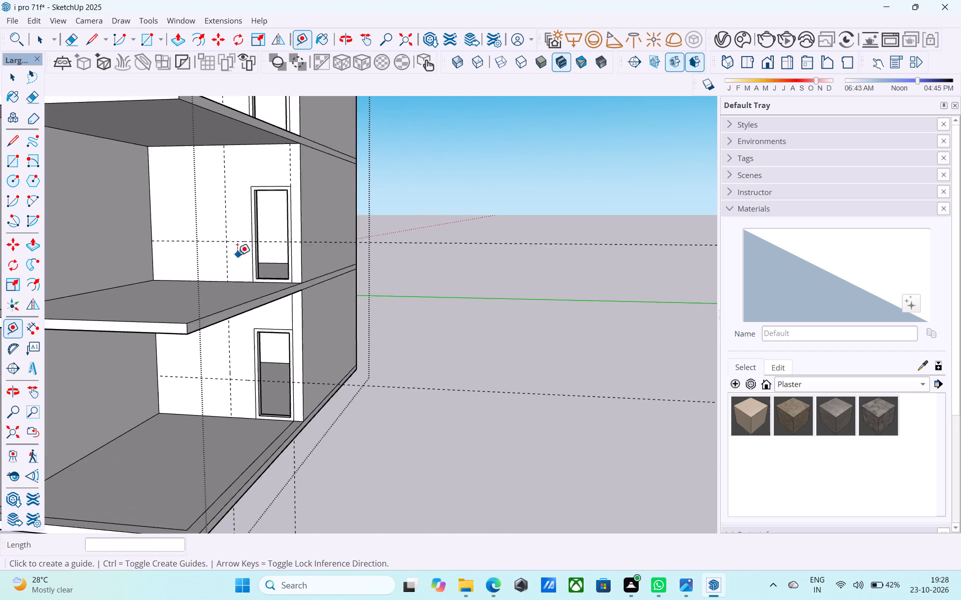
{"action": "scroll", "coordinate": [237, 255], "scroll_direction": "down", "scroll_amount": 1}
{"action": "middle_click_drag", "start_coordinate": [236, 255], "coordinate": [261, 428]}
{"action": "scroll", "coordinate": [254, 354], "scroll_direction": "up", "scroll_amount": 6}
{"action": "left_click", "coordinate": [261, 311]}
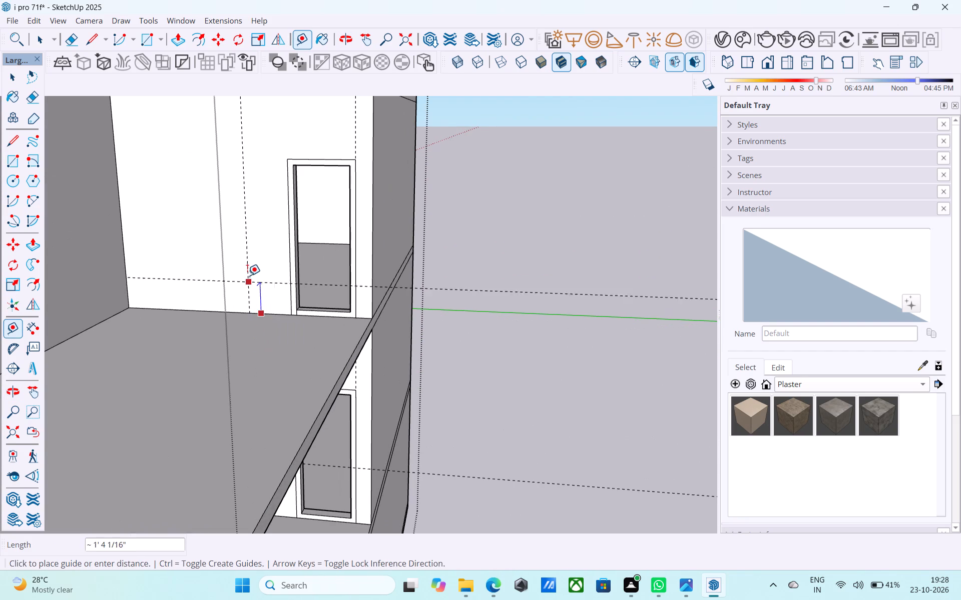
{"action": "type", "text": "3'"}
{"action": "key", "text": "Return"}
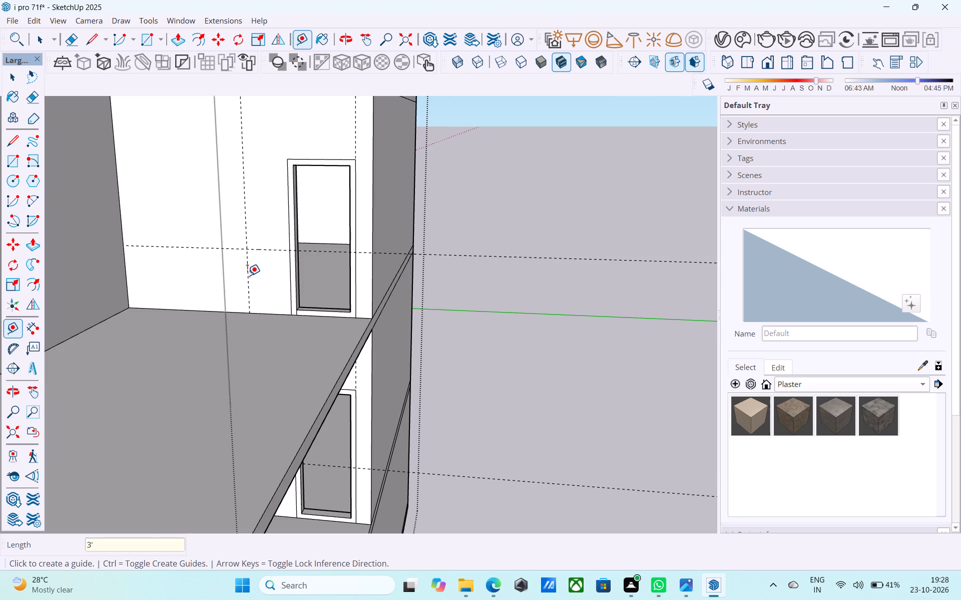
{"action": "key", "text": "space"}
Examine the building's sides, recesses and new guides from several directions.
{"action": "scroll", "coordinate": [233, 275], "scroll_direction": "down", "scroll_amount": 14}
{"action": "middle_click_drag", "start_coordinate": [238, 288], "coordinate": [204, 241]}
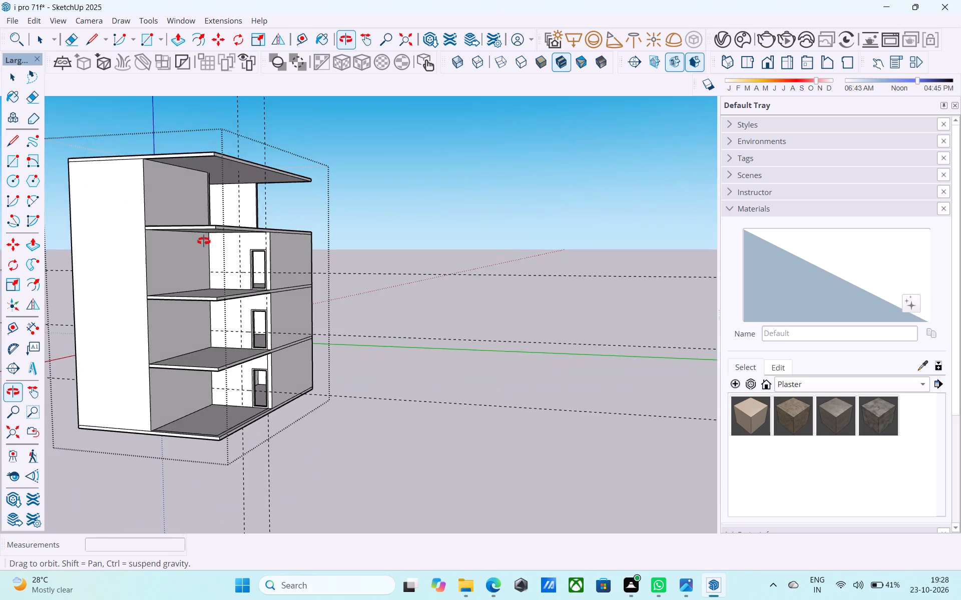
{"action": "middle_click_drag", "start_coordinate": [204, 241], "coordinate": [218, 253]}
{"action": "scroll", "coordinate": [266, 255], "scroll_direction": "up", "scroll_amount": 6}
{"action": "scroll", "coordinate": [279, 263], "scroll_direction": "down", "scroll_amount": 6}
{"action": "middle_click_drag", "start_coordinate": [279, 273], "coordinate": [52, 258]}
{"action": "middle_click_drag", "start_coordinate": [226, 244], "coordinate": [220, 244]}
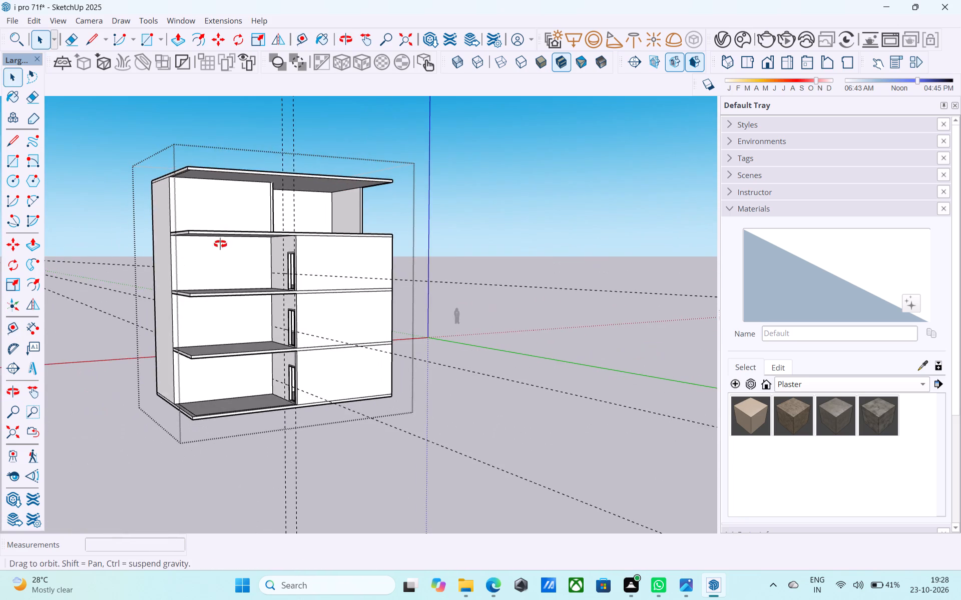
{"action": "middle_click_drag", "start_coordinate": [220, 244], "coordinate": [88, 266]}
{"action": "middle_click_drag", "start_coordinate": [226, 255], "coordinate": [190, 247]}
{"action": "middle_click_drag", "start_coordinate": [188, 249], "coordinate": [420, 257]}
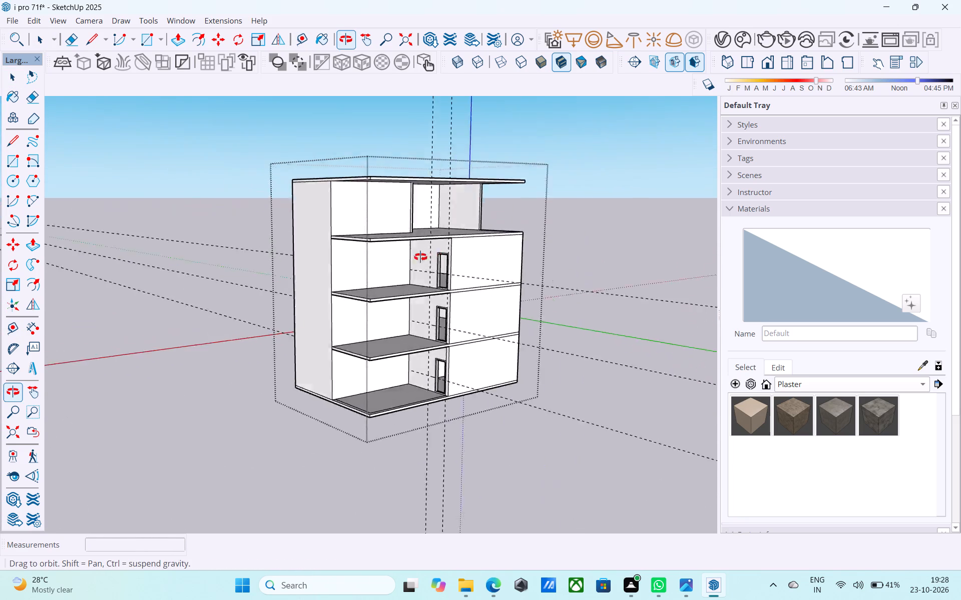
{"action": "middle_click_drag", "start_coordinate": [420, 257], "coordinate": [483, 246]}
{"action": "scroll", "coordinate": [289, 214], "scroll_direction": "down", "scroll_amount": 12}
{"action": "middle_click_drag", "start_coordinate": [344, 254], "coordinate": [450, 256]}
{"action": "scroll", "coordinate": [477, 244], "scroll_direction": "up", "scroll_amount": 5}
{"action": "scroll", "coordinate": [308, 218], "scroll_direction": "down", "scroll_amount": 4}
{"action": "middle_click_drag", "start_coordinate": [285, 222], "coordinate": [350, 232]}
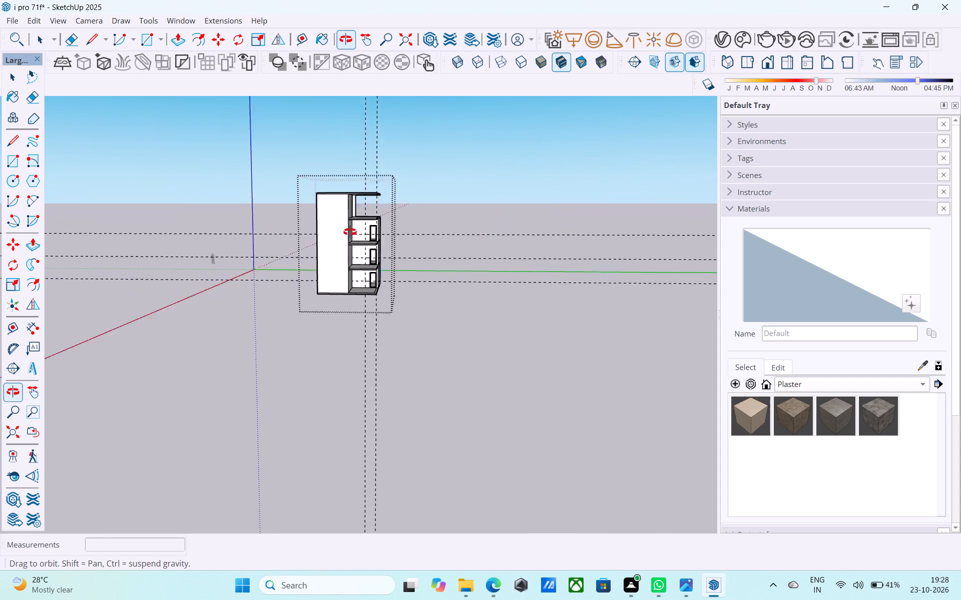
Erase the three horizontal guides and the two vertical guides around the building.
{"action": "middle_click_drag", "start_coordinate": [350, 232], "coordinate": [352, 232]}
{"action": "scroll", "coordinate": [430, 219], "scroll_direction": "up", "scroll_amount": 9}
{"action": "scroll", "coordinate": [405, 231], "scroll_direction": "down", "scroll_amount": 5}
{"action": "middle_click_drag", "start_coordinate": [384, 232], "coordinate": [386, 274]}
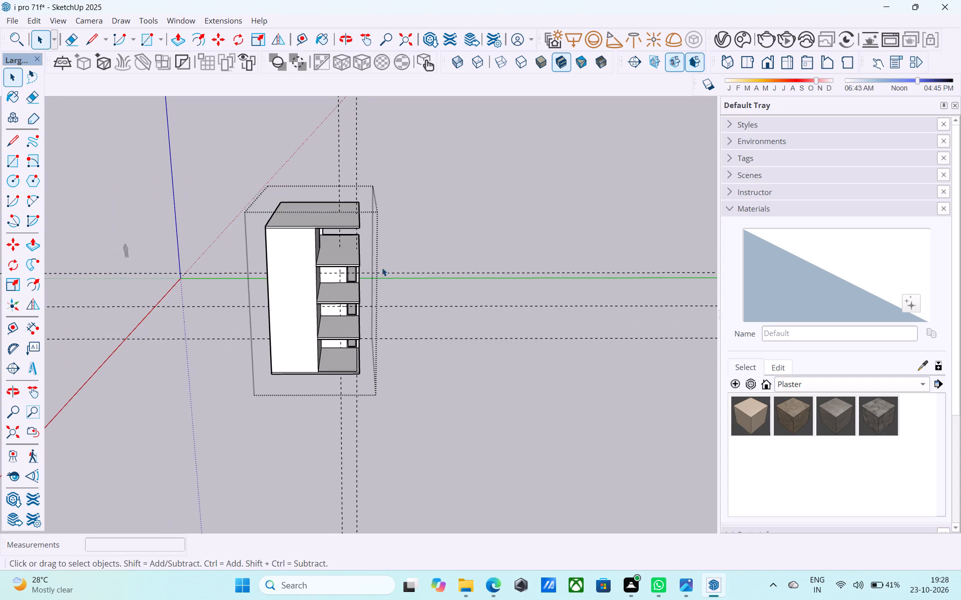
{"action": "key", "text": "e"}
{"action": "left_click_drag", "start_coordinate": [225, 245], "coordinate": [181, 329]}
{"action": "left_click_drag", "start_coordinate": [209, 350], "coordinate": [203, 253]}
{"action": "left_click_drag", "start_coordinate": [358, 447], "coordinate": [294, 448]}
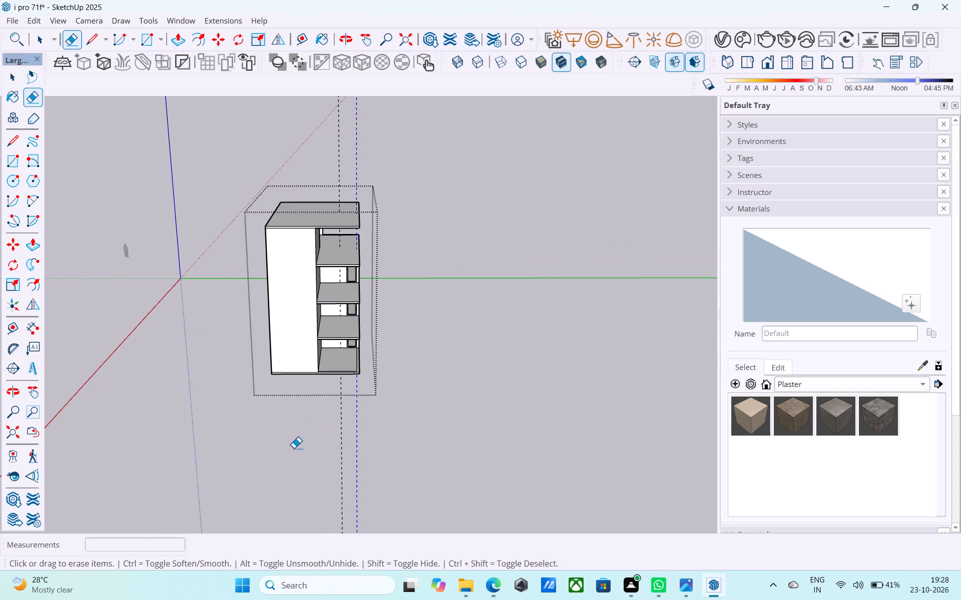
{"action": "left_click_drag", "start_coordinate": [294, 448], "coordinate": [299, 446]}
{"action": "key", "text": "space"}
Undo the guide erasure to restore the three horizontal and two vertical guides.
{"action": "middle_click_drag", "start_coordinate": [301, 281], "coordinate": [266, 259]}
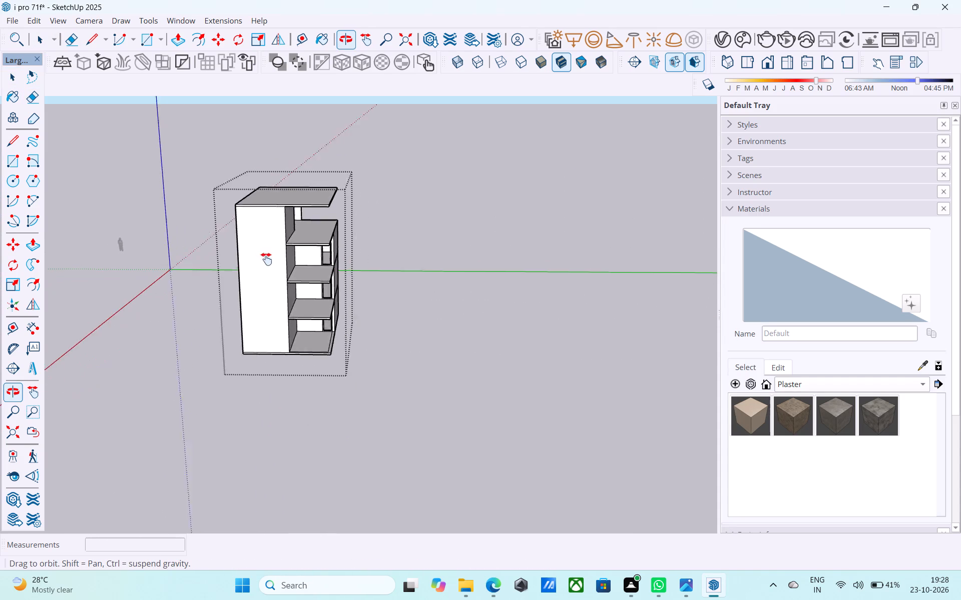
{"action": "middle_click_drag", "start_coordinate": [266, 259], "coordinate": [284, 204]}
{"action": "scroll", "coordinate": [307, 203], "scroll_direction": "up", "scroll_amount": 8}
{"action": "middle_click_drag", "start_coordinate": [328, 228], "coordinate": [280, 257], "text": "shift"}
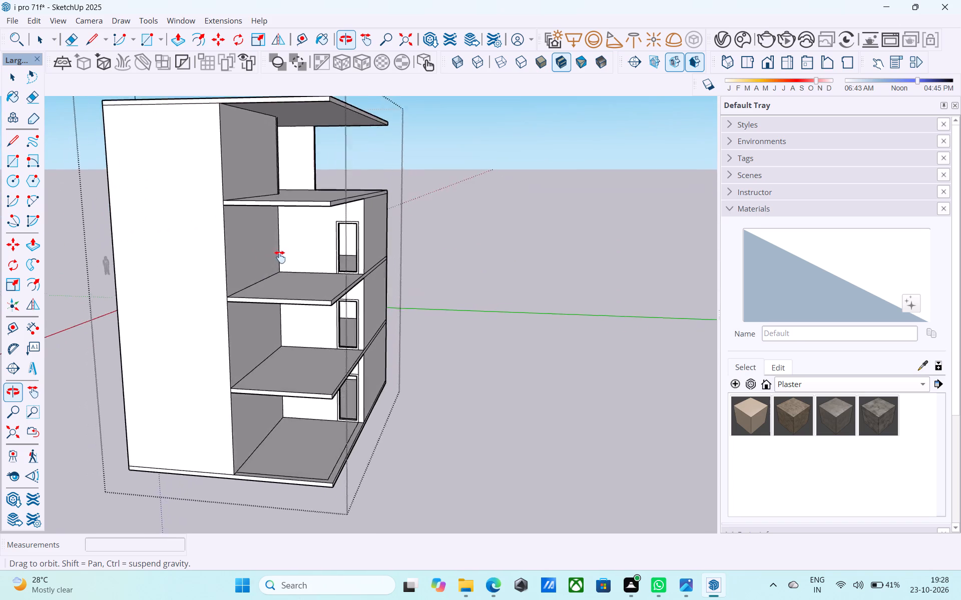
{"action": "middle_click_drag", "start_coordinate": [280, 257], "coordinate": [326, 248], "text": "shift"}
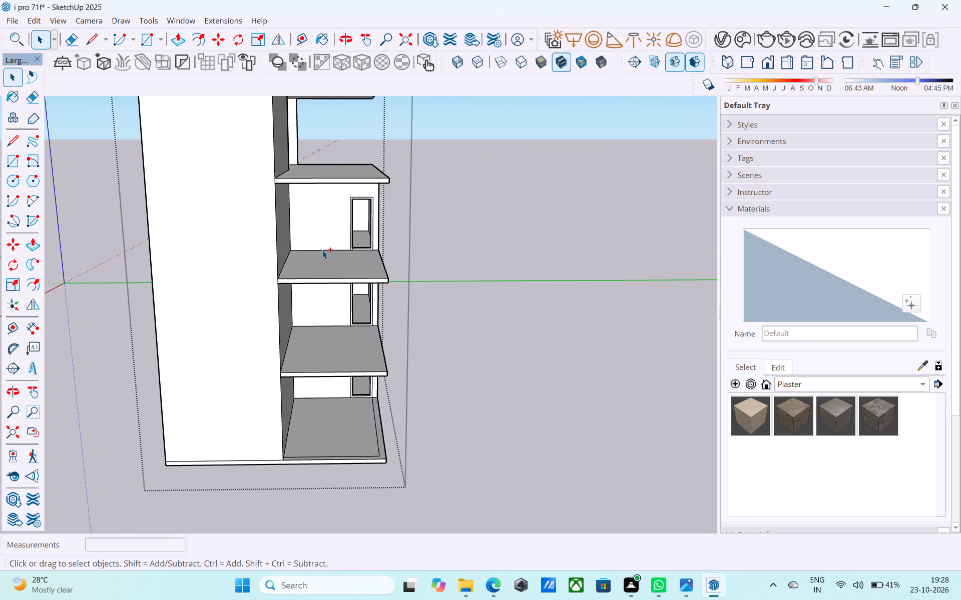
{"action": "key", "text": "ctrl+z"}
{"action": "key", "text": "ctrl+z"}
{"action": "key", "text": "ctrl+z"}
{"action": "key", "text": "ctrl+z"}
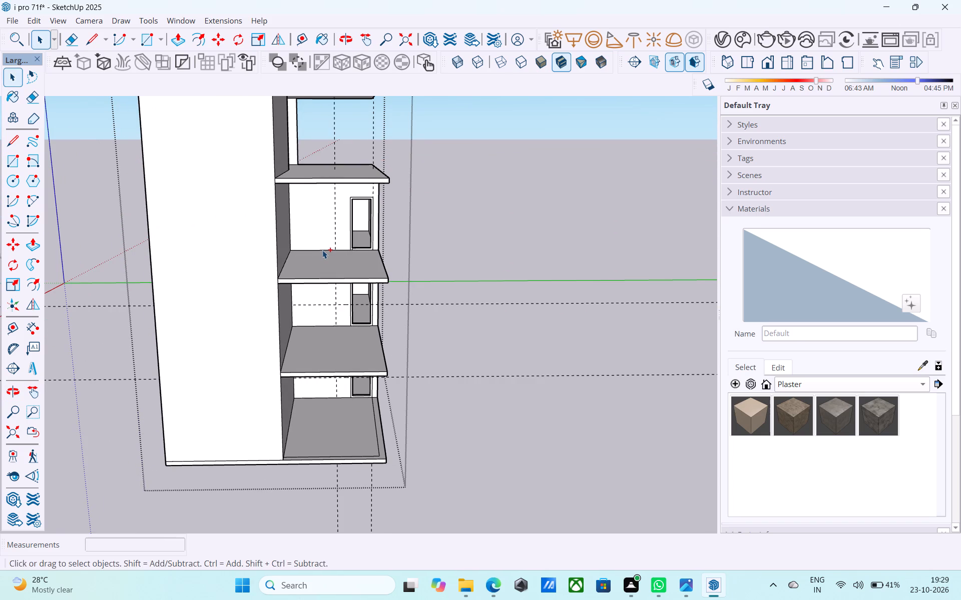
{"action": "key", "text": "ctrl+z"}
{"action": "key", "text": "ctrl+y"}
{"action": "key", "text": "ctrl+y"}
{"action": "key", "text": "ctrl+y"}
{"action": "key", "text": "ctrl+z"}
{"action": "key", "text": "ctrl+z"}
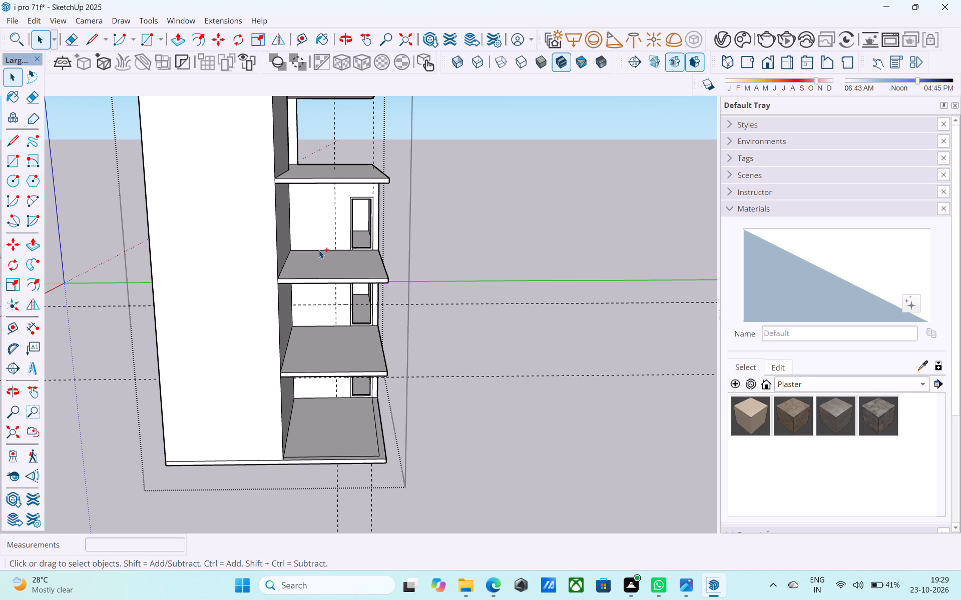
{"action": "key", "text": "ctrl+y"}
Examine the door recesses, the open top floor and the guides from the front and side.
{"action": "key", "text": "space"}
{"action": "scroll", "coordinate": [310, 258], "scroll_direction": "down", "scroll_amount": 7}
{"action": "middle_click_drag", "start_coordinate": [305, 265], "coordinate": [318, 238]}
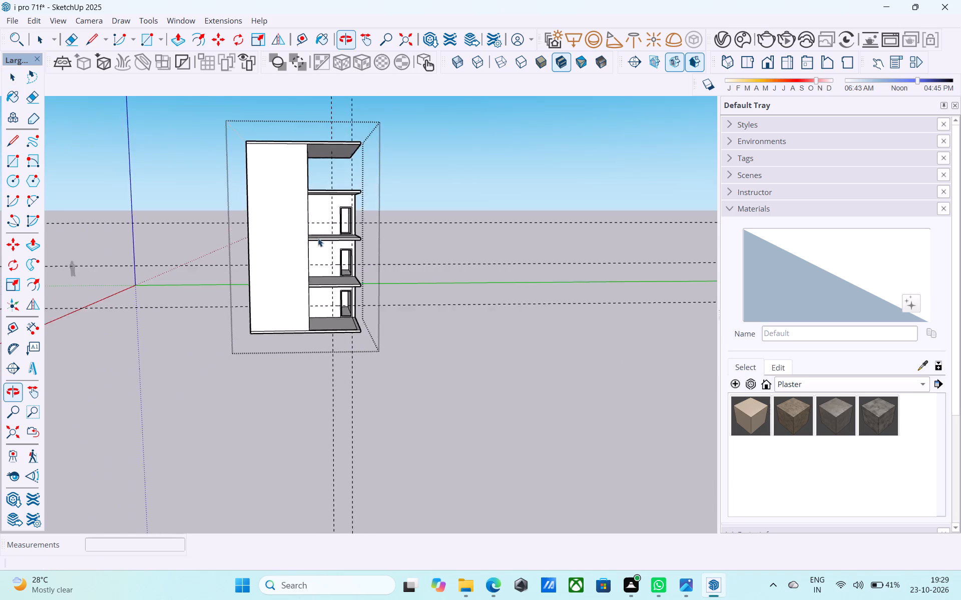
{"action": "scroll", "coordinate": [319, 238], "scroll_direction": "up", "scroll_amount": 7}
{"action": "scroll", "coordinate": [322, 239], "scroll_direction": "down", "scroll_amount": 6}
{"action": "middle_click_drag", "start_coordinate": [316, 238], "coordinate": [239, 258]}
{"action": "scroll", "coordinate": [299, 219], "scroll_direction": "down", "scroll_amount": 2}
{"action": "middle_click_drag", "start_coordinate": [299, 219], "coordinate": [280, 226]}
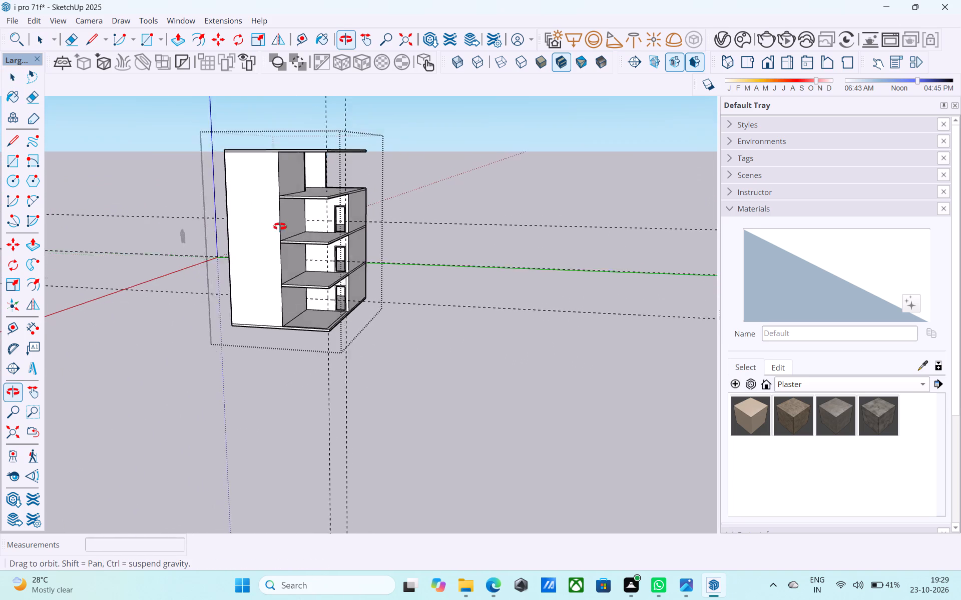
{"action": "middle_click_drag", "start_coordinate": [280, 226], "coordinate": [263, 234]}
{"action": "scroll", "coordinate": [236, 216], "scroll_direction": "up", "scroll_amount": 4}
{"action": "scroll", "coordinate": [201, 204], "scroll_direction": "down", "scroll_amount": 2}
{"action": "middle_click_drag", "start_coordinate": [194, 211], "coordinate": [192, 214]}
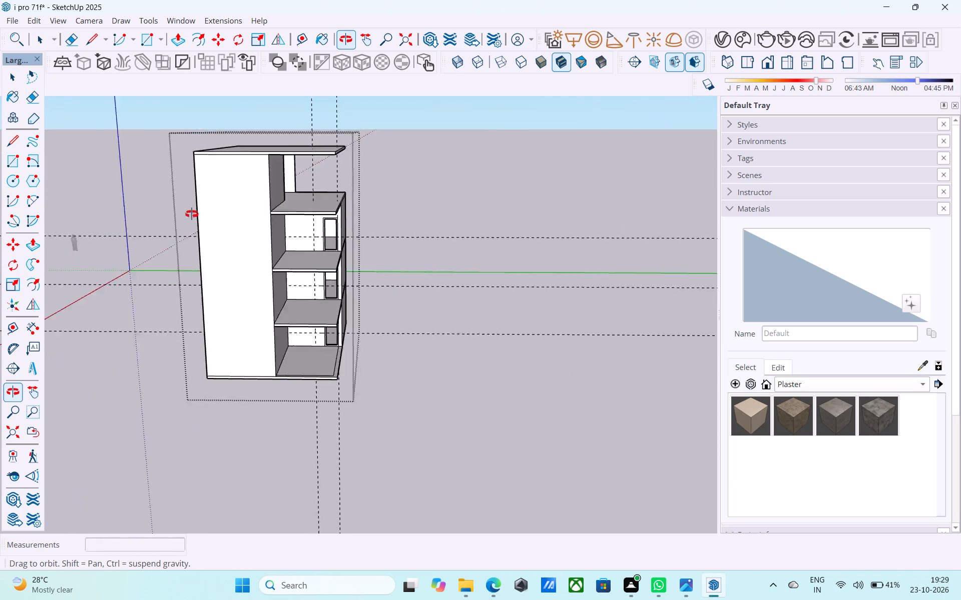
{"action": "middle_click_drag", "start_coordinate": [192, 214], "coordinate": [114, 215]}
{"action": "middle_click_drag", "start_coordinate": [333, 176], "coordinate": [201, 198]}
{"action": "scroll", "coordinate": [172, 198], "scroll_direction": "up", "scroll_amount": 6}
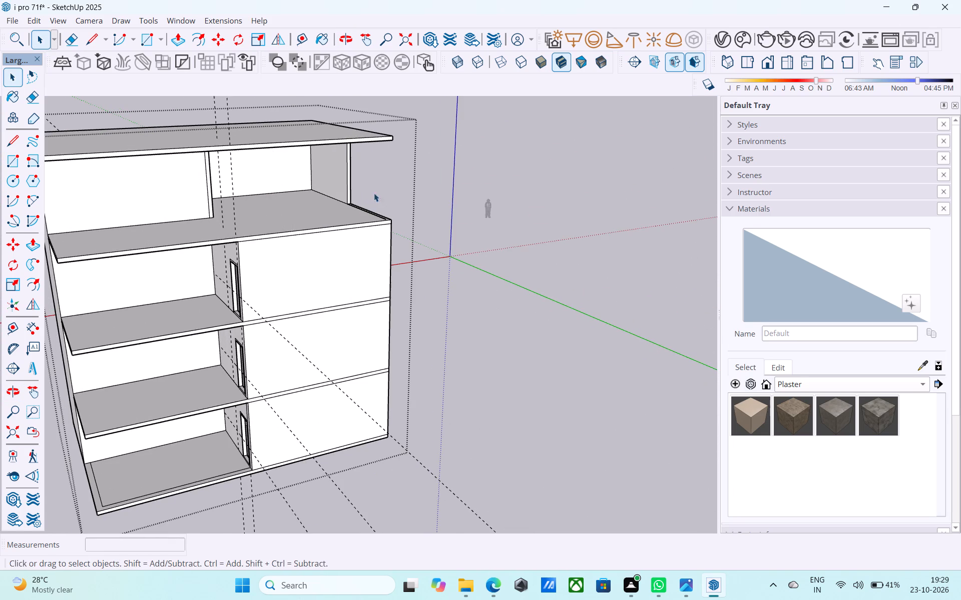
{"action": "scroll", "coordinate": [268, 192], "scroll_direction": "up", "scroll_amount": 1}
{"action": "scroll", "coordinate": [250, 180], "scroll_direction": "down", "scroll_amount": 1}
{"action": "middle_click_drag", "start_coordinate": [250, 180], "coordinate": [159, 167]}
{"action": "scroll", "coordinate": [287, 168], "scroll_direction": "up", "scroll_amount": 6}
{"action": "middle_click_drag", "start_coordinate": [279, 159], "coordinate": [518, 143], "text": "shift"}
{"action": "scroll", "coordinate": [494, 135], "scroll_direction": "down", "scroll_amount": 5}
{"action": "middle_click_drag", "start_coordinate": [402, 152], "coordinate": [432, 185]}
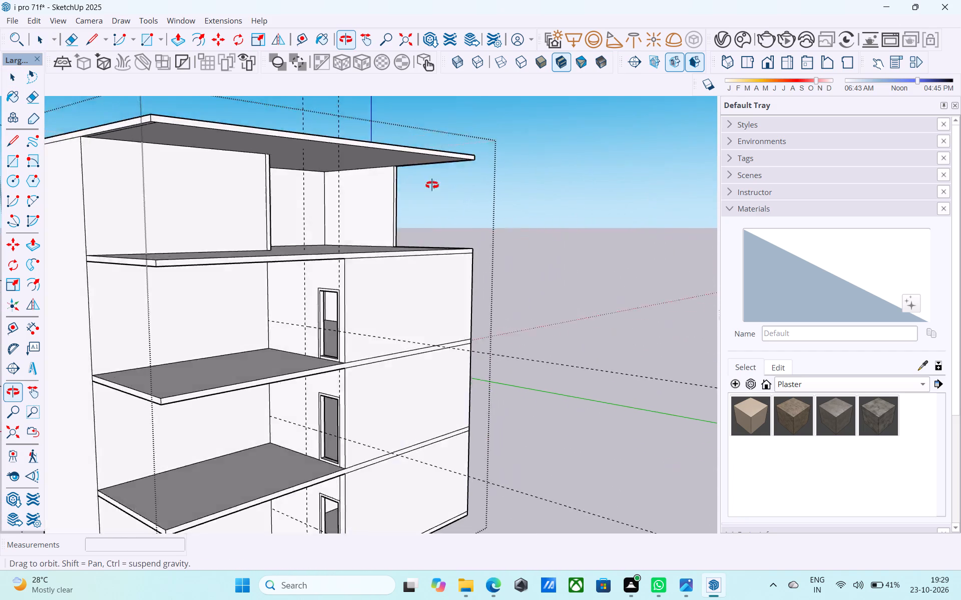
Save the building model.
{"action": "middle_click_drag", "start_coordinate": [432, 185], "coordinate": [478, 188]}
{"action": "scroll", "coordinate": [473, 177], "scroll_direction": "down", "scroll_amount": 5}
{"action": "middle_click_drag", "start_coordinate": [430, 210], "coordinate": [498, 183], "text": "shift"}
{"action": "left_click", "coordinate": [496, 182]}
{"action": "scroll", "coordinate": [490, 166], "scroll_direction": "down", "scroll_amount": 6}
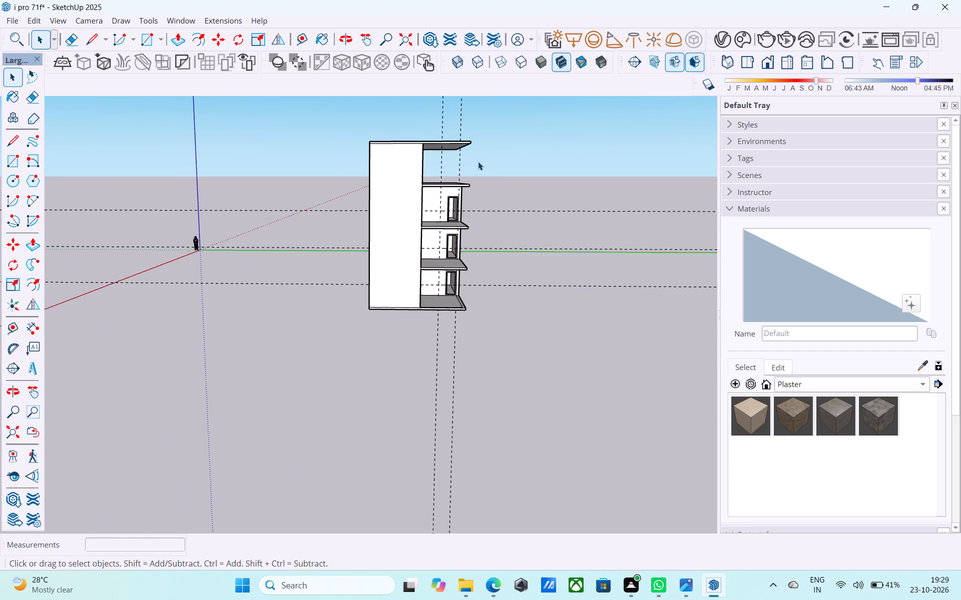
{"action": "middle_click_drag", "start_coordinate": [473, 151], "coordinate": [456, 180], "text": "shift"}
{"action": "scroll", "coordinate": [456, 181], "scroll_direction": "up", "scroll_amount": 5}
{"action": "key", "text": "ctrl+s"}
Examine the open floors, recessed doors and guides, ending close to the ground-floor door wall.
{"action": "scroll", "coordinate": [455, 181], "scroll_direction": "down", "scroll_amount": 4}
{"action": "key", "text": "space"}
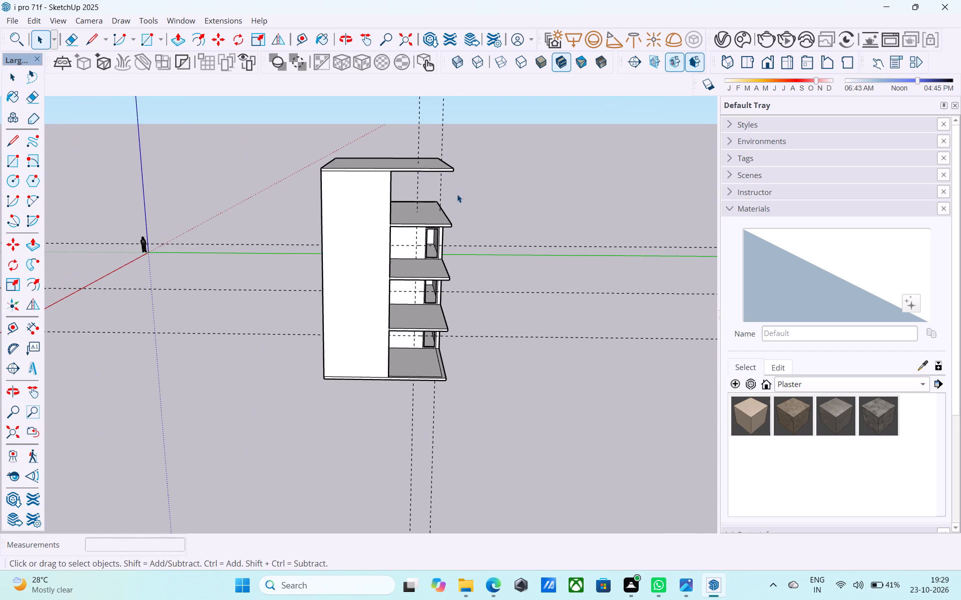
{"action": "middle_click_drag", "start_coordinate": [473, 251], "coordinate": [493, 179]}
{"action": "middle_click_drag", "start_coordinate": [458, 265], "coordinate": [442, 277]}
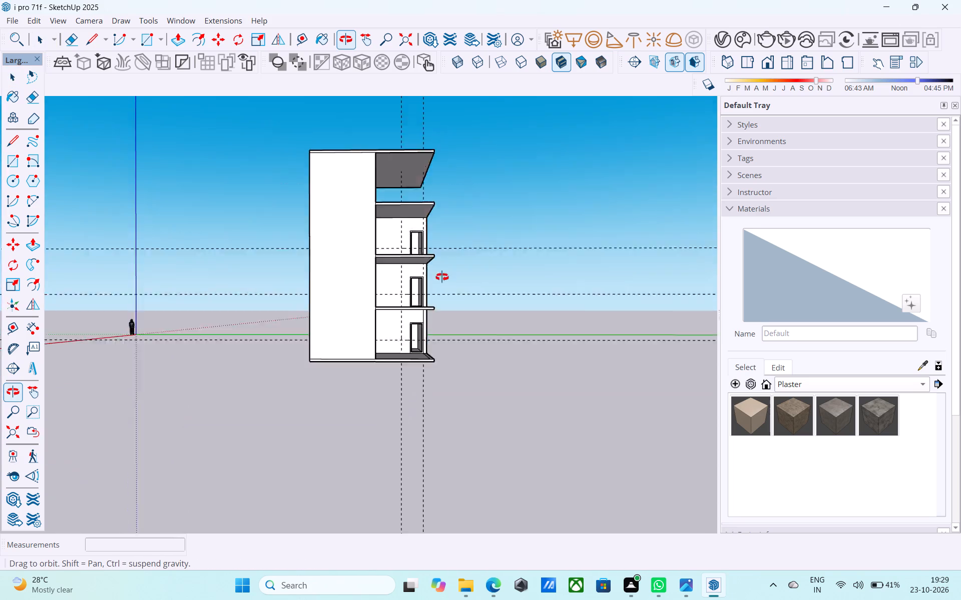
{"action": "middle_click_drag", "start_coordinate": [442, 277], "coordinate": [442, 317]}
{"action": "scroll", "coordinate": [422, 278], "scroll_direction": "down", "scroll_amount": 5}
{"action": "middle_click_drag", "start_coordinate": [416, 280], "coordinate": [394, 245]}
{"action": "scroll", "coordinate": [394, 245], "scroll_direction": "up", "scroll_amount": 5}
{"action": "scroll", "coordinate": [397, 249], "scroll_direction": "down", "scroll_amount": 5}
{"action": "middle_click_drag", "start_coordinate": [387, 290], "coordinate": [401, 223], "text": "shift"}
{"action": "scroll", "coordinate": [401, 223], "scroll_direction": "up", "scroll_amount": 5}
{"action": "middle_click_drag", "start_coordinate": [419, 227], "coordinate": [410, 283]}
{"action": "scroll", "coordinate": [410, 283], "scroll_direction": "up", "scroll_amount": 5}
{"action": "middle_click_drag", "start_coordinate": [422, 248], "coordinate": [413, 277], "text": "shift"}
{"action": "scroll", "coordinate": [413, 277], "scroll_direction": "up", "scroll_amount": 1}
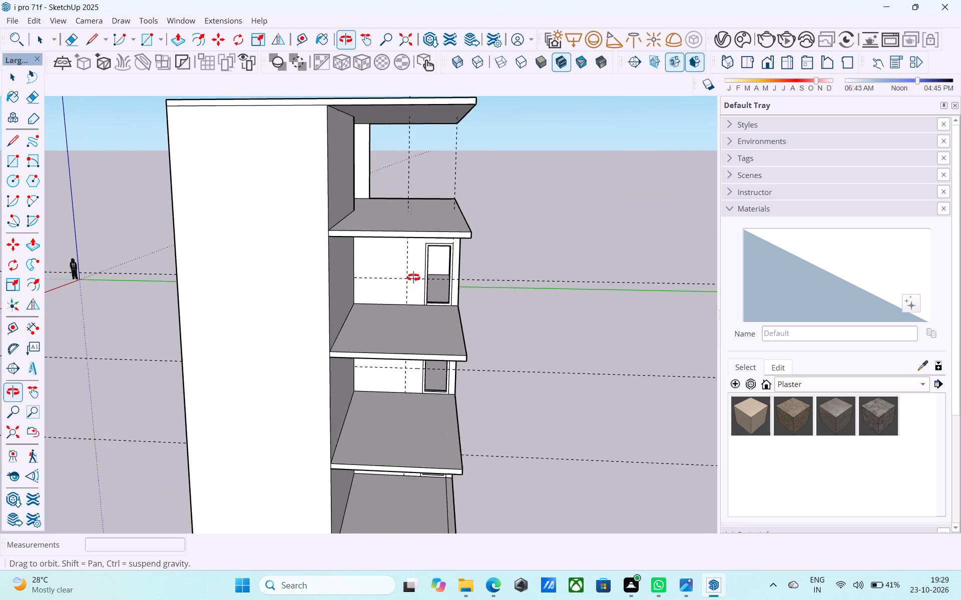
{"action": "middle_click_drag", "start_coordinate": [413, 277], "coordinate": [412, 277], "text": "shift"}
{"action": "scroll", "coordinate": [413, 277], "scroll_direction": "up", "scroll_amount": 5}
{"action": "scroll", "coordinate": [412, 286], "scroll_direction": "down", "scroll_amount": 5}
{"action": "middle_click_drag", "start_coordinate": [408, 292], "coordinate": [346, 268]}
{"action": "middle_click_drag", "start_coordinate": [416, 343], "coordinate": [417, 208], "text": "shift"}
{"action": "scroll", "coordinate": [391, 302], "scroll_direction": "up", "scroll_amount": 5}
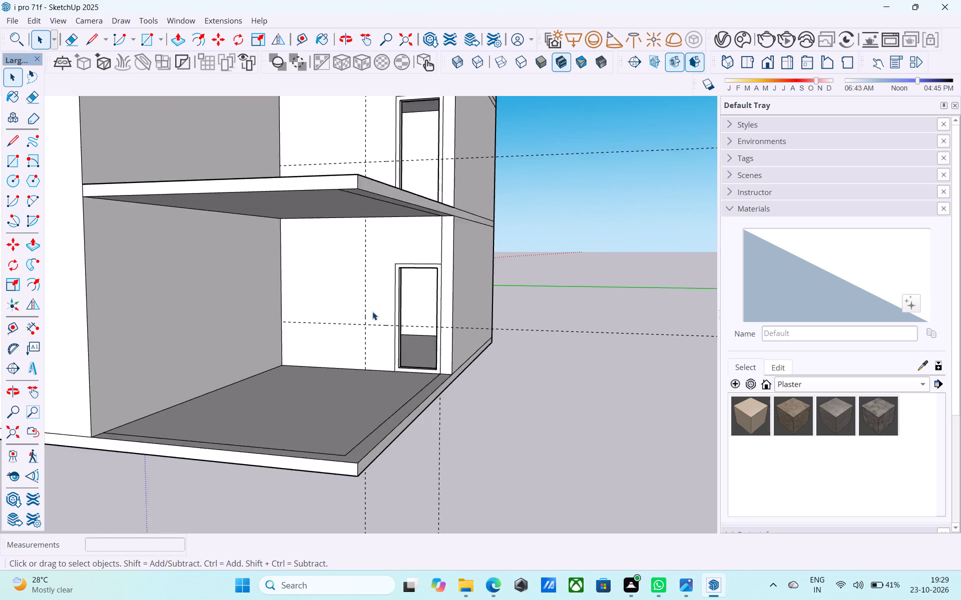
{"action": "scroll", "coordinate": [372, 311], "scroll_direction": "down", "scroll_amount": 4}
{"action": "middle_click_drag", "start_coordinate": [343, 282], "coordinate": [398, 287], "text": "shift"}
{"action": "scroll", "coordinate": [350, 297], "scroll_direction": "up", "scroll_amount": 6}
{"action": "scroll", "coordinate": [350, 297], "scroll_direction": "down", "scroll_amount": 6}
{"action": "middle_click_drag", "start_coordinate": [342, 279], "coordinate": [325, 259], "text": "shift"}
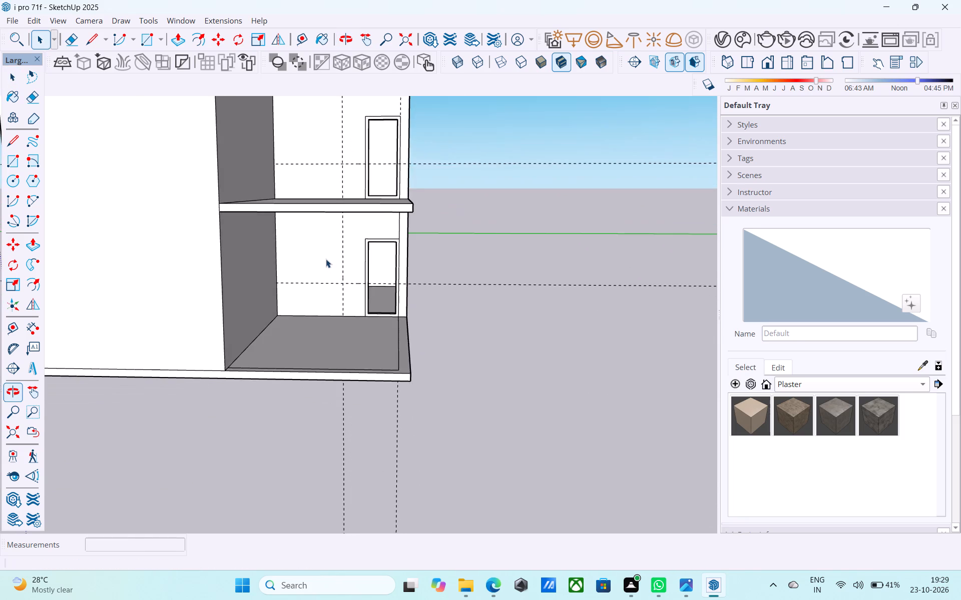
{"action": "scroll", "coordinate": [331, 263], "scroll_direction": "up", "scroll_amount": 1}
{"action": "middle_click_drag", "start_coordinate": [329, 264], "coordinate": [304, 264]}
Place a vertical guide 1' from the ground-floor door frame's outer edge, on the side of the existing vertical guide.
{"action": "key", "text": "t"}
{"action": "scroll", "coordinate": [337, 261], "scroll_direction": "up", "scroll_amount": 7}
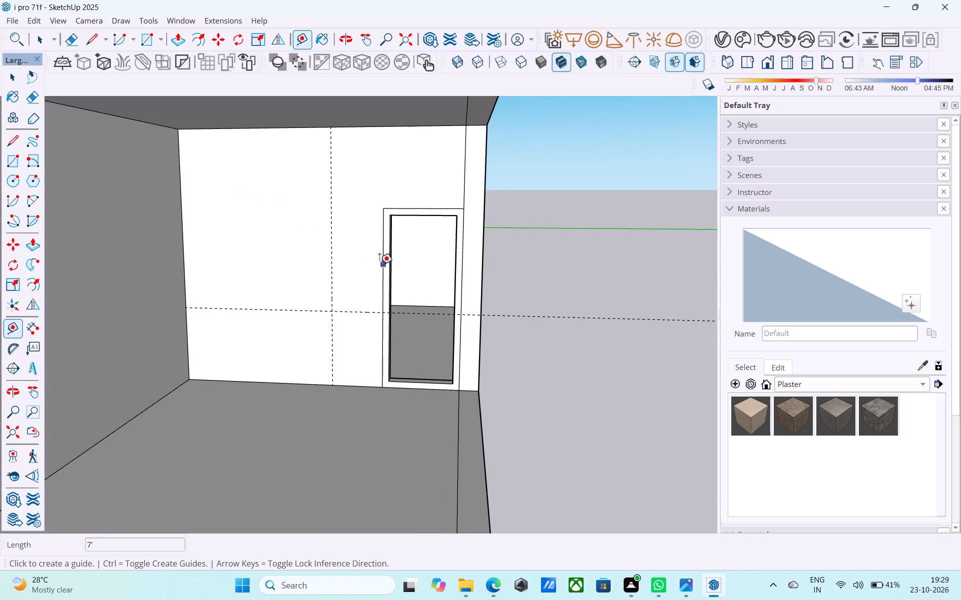
{"action": "left_click", "coordinate": [379, 264]}
{"action": "key", "text": "t"}
{"action": "scroll", "coordinate": [378, 262], "scroll_direction": "up", "scroll_amount": 6}
{"action": "left_click", "coordinate": [385, 249]}
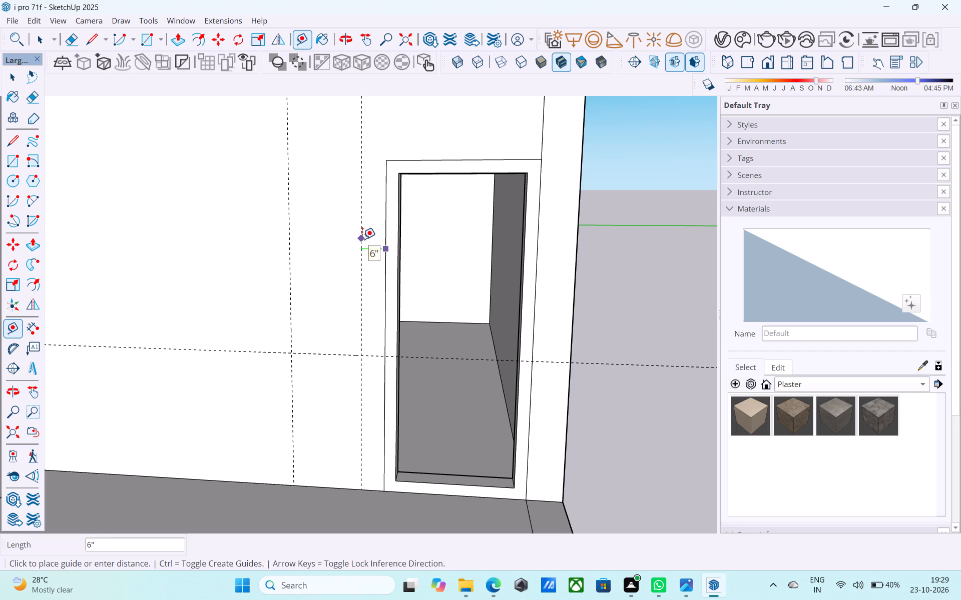
{"action": "type", "text": "1'"}
{"action": "key", "text": "Return"}
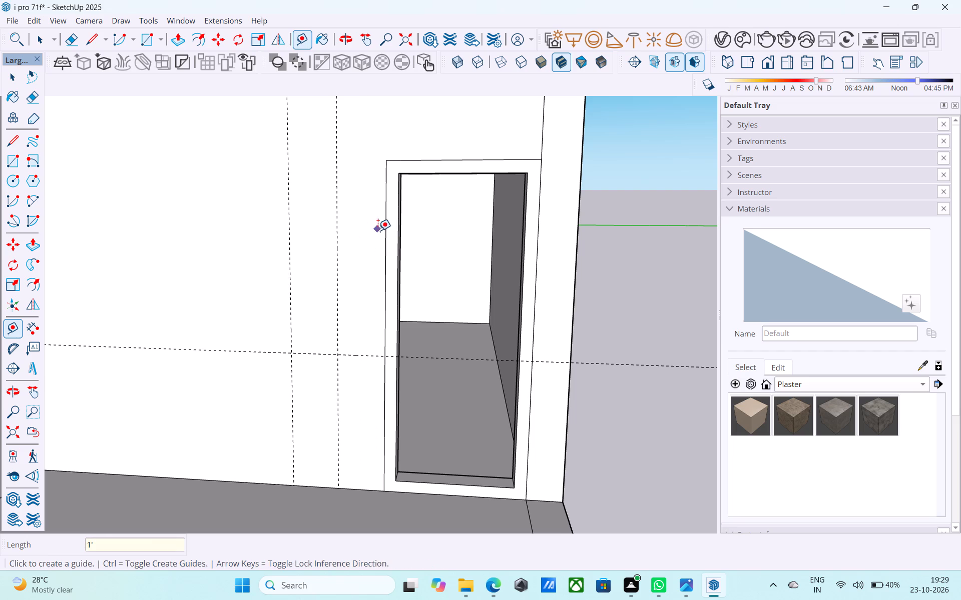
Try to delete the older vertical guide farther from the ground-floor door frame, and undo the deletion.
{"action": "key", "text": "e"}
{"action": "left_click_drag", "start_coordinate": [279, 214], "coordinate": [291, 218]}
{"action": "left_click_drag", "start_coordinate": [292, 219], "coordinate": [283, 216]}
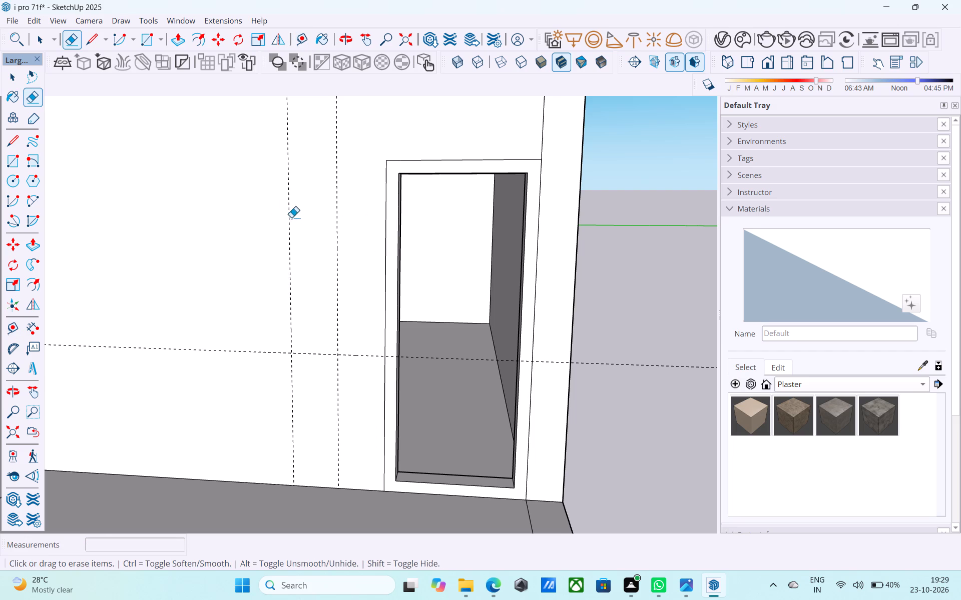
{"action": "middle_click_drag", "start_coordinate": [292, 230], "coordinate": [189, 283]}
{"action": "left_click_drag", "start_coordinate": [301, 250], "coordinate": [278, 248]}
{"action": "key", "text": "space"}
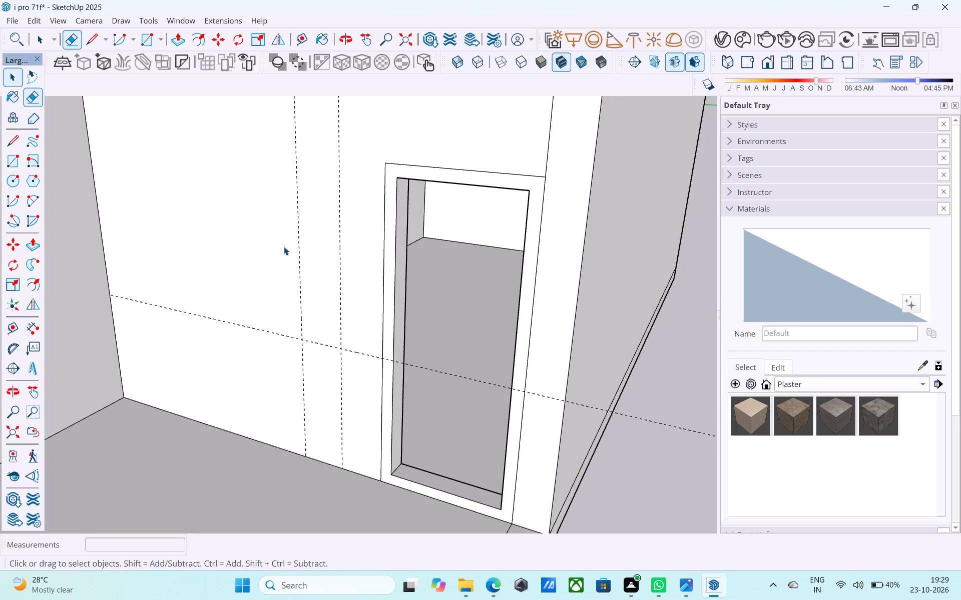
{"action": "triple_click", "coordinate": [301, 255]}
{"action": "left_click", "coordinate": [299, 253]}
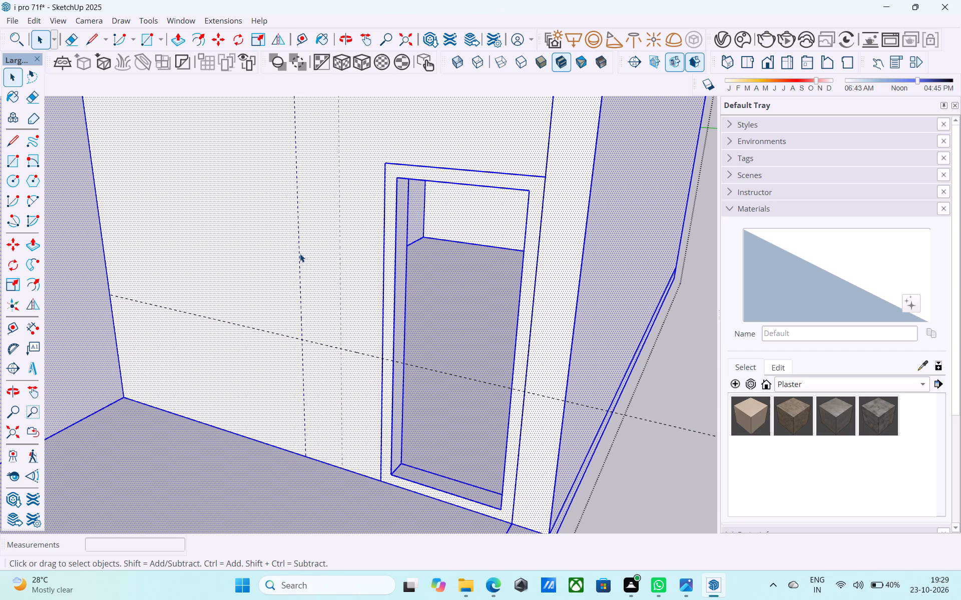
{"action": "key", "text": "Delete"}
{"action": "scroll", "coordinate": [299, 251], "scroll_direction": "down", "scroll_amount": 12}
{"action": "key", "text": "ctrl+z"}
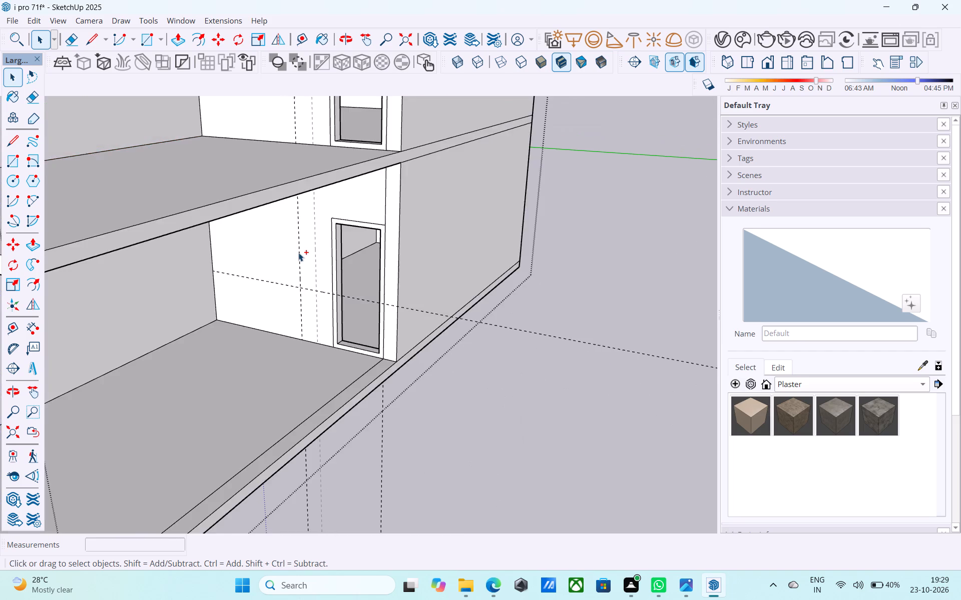
Examine the ground-floor recess beside the door and select its back wall face.
{"action": "scroll", "coordinate": [299, 253], "scroll_direction": "down", "scroll_amount": 7}
{"action": "left_click", "coordinate": [488, 276]}
{"action": "scroll", "coordinate": [303, 284], "scroll_direction": "up", "scroll_amount": 5}
{"action": "scroll", "coordinate": [292, 283], "scroll_direction": "down", "scroll_amount": 4}
{"action": "middle_click_drag", "start_coordinate": [303, 273], "coordinate": [364, 253]}
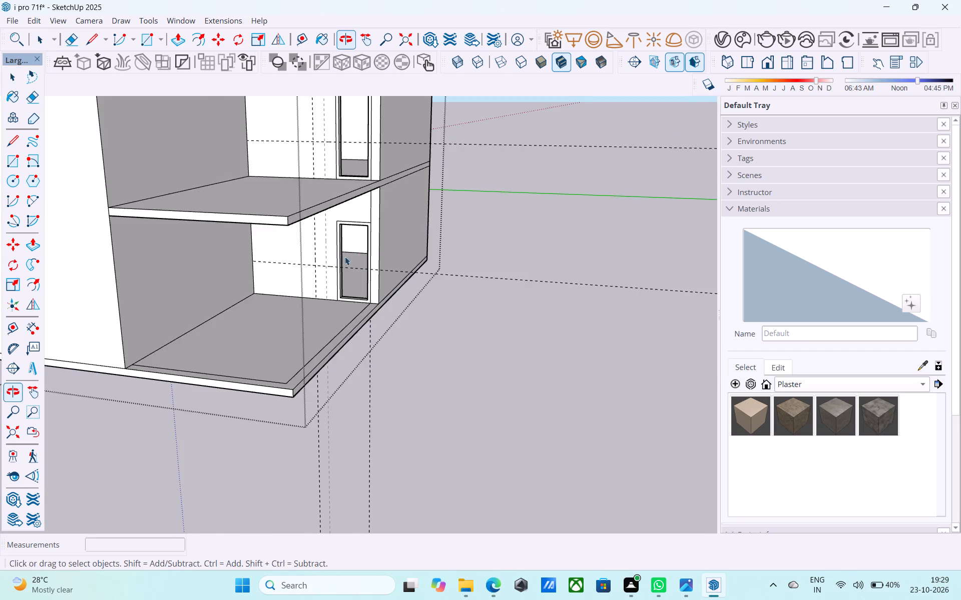
{"action": "scroll", "coordinate": [323, 251], "scroll_direction": "down", "scroll_amount": 7}
{"action": "middle_click_drag", "start_coordinate": [279, 255], "coordinate": [329, 240]}
{"action": "double_click", "coordinate": [274, 254]}
{"action": "left_click", "coordinate": [328, 252]}
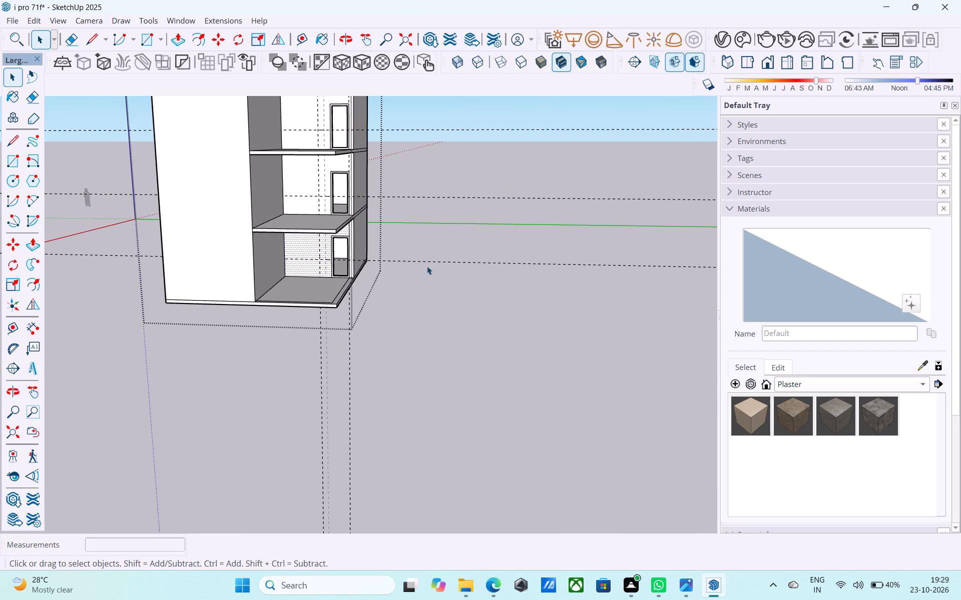
{"action": "left_click", "coordinate": [431, 265]}
{"action": "scroll", "coordinate": [314, 257], "scroll_direction": "up", "scroll_amount": 4}
{"action": "double_click", "coordinate": [313, 257]}
{"action": "middle_click_drag", "start_coordinate": [318, 246], "coordinate": [303, 299]}
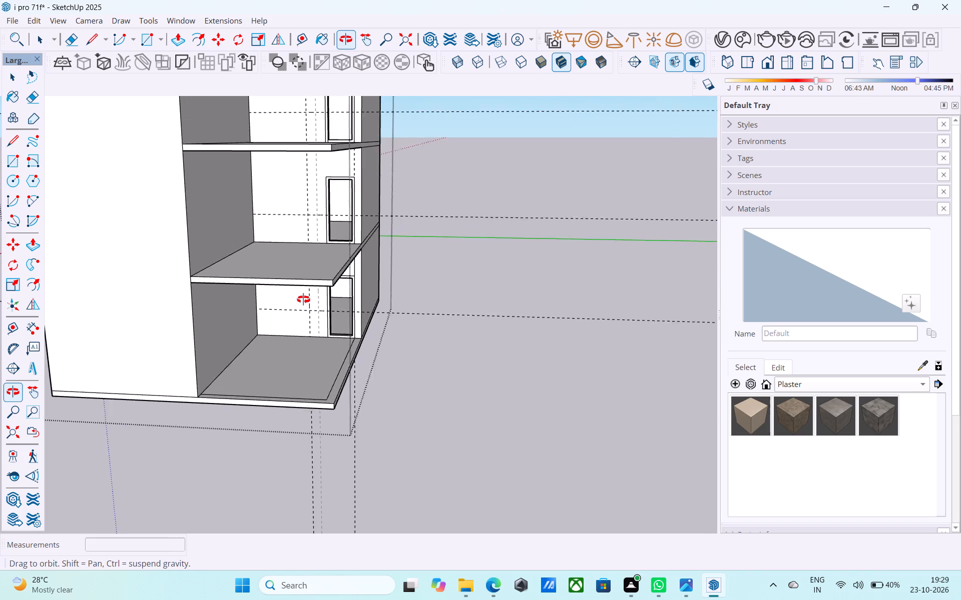
{"action": "middle_click_drag", "start_coordinate": [303, 299], "coordinate": [321, 288]}
{"action": "scroll", "coordinate": [318, 298], "scroll_direction": "up", "scroll_amount": 11}
{"action": "left_click", "coordinate": [319, 301]}
{"action": "scroll", "coordinate": [321, 298], "scroll_direction": "down", "scroll_amount": 8}
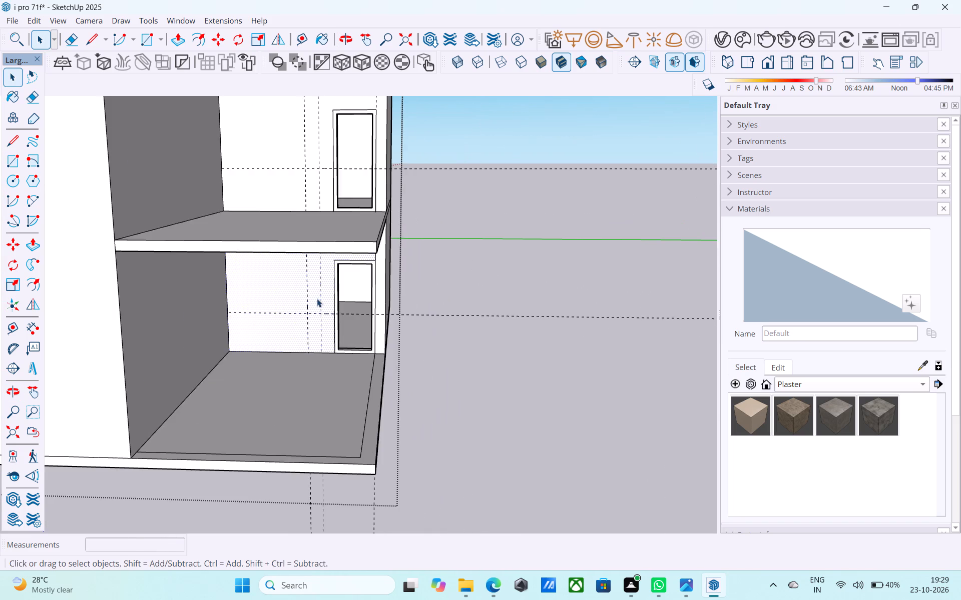
Examine the whole building's slabs, open top floor, door recesses and guides from above, below and all sides.
{"action": "middle_click_drag", "start_coordinate": [316, 298], "coordinate": [284, 375]}
{"action": "scroll", "coordinate": [274, 285], "scroll_direction": "down", "scroll_amount": 5}
{"action": "middle_click_drag", "start_coordinate": [287, 270], "coordinate": [319, 326]}
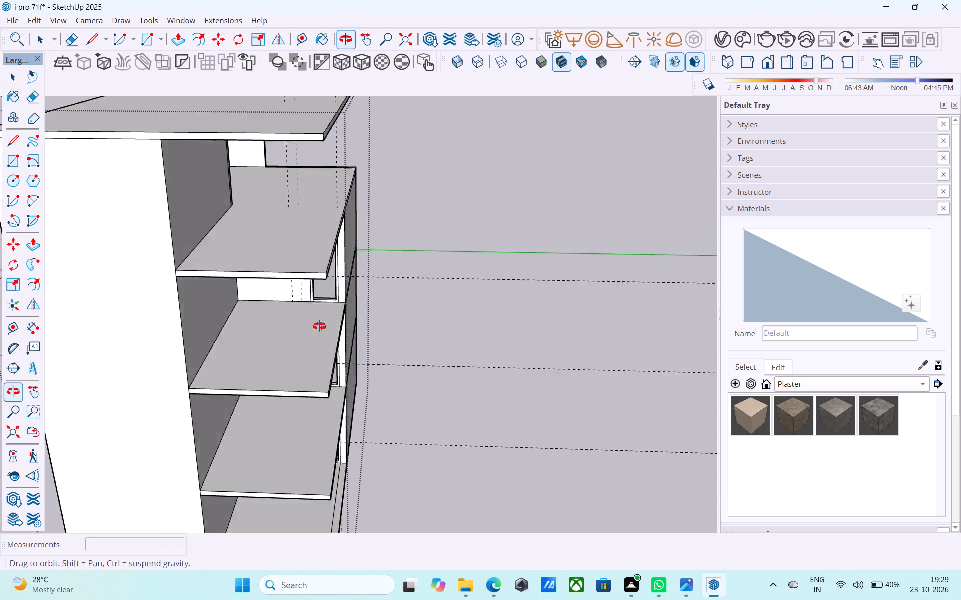
{"action": "middle_click_drag", "start_coordinate": [319, 326], "coordinate": [313, 283]}
{"action": "scroll", "coordinate": [305, 256], "scroll_direction": "down", "scroll_amount": 10}
{"action": "middle_click_drag", "start_coordinate": [298, 279], "coordinate": [304, 308], "text": "shift"}
{"action": "scroll", "coordinate": [299, 285], "scroll_direction": "up", "scroll_amount": 6}
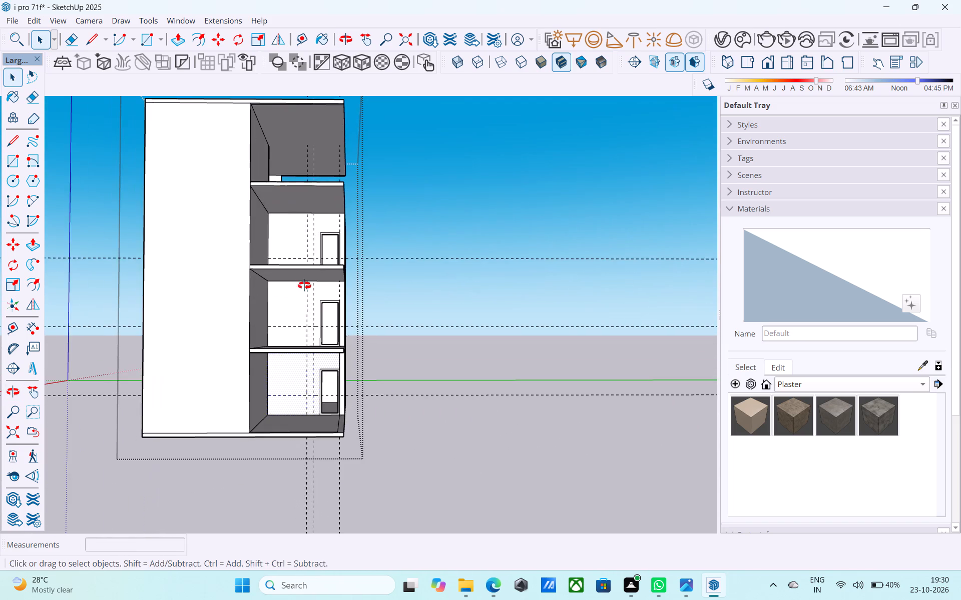
{"action": "middle_click_drag", "start_coordinate": [304, 285], "coordinate": [310, 298], "text": "shift"}
{"action": "scroll", "coordinate": [319, 277], "scroll_direction": "down", "scroll_amount": 6}
{"action": "middle_click_drag", "start_coordinate": [319, 288], "coordinate": [303, 368]}
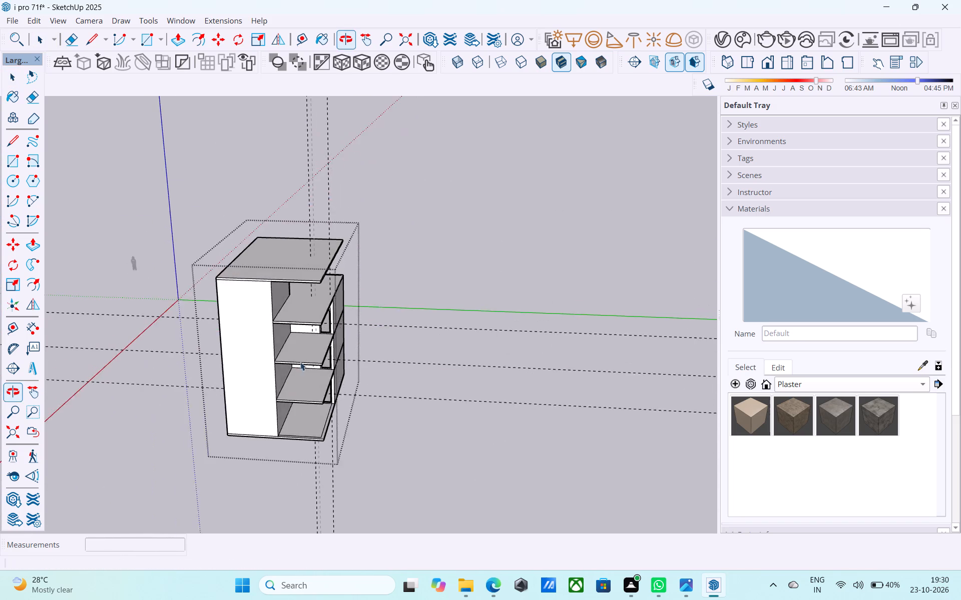
{"action": "scroll", "coordinate": [288, 297], "scroll_direction": "up", "scroll_amount": 6}
{"action": "middle_click_drag", "start_coordinate": [274, 283], "coordinate": [266, 191]}
{"action": "scroll", "coordinate": [273, 193], "scroll_direction": "up", "scroll_amount": 5}
{"action": "scroll", "coordinate": [275, 191], "scroll_direction": "down", "scroll_amount": 6}
{"action": "middle_click_drag", "start_coordinate": [226, 202], "coordinate": [148, 177]}
{"action": "scroll", "coordinate": [179, 208], "scroll_direction": "up", "scroll_amount": 5}
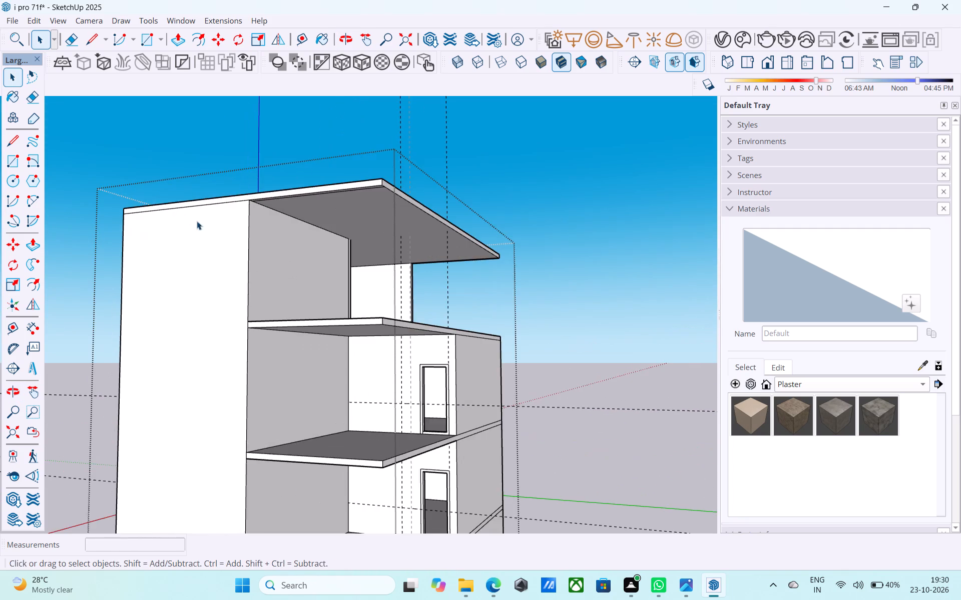
{"action": "scroll", "coordinate": [238, 181], "scroll_direction": "down", "scroll_amount": 6}
{"action": "scroll", "coordinate": [261, 287], "scroll_direction": "down", "scroll_amount": 5}
{"action": "middle_click_drag", "start_coordinate": [268, 352], "coordinate": [283, 232]}
{"action": "scroll", "coordinate": [286, 228], "scroll_direction": "up", "scroll_amount": 5}
{"action": "middle_click_drag", "start_coordinate": [295, 236], "coordinate": [295, 238]}
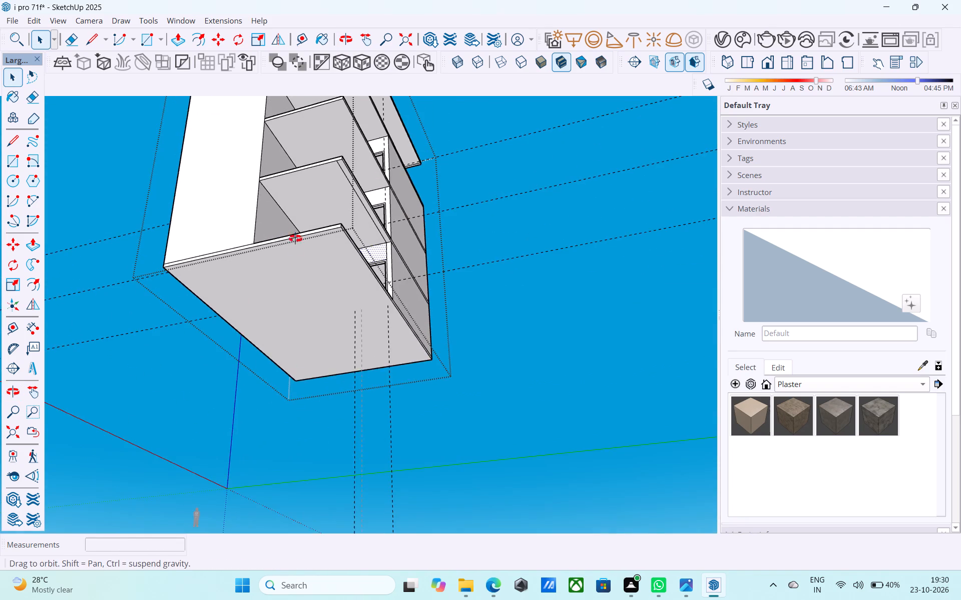
{"action": "middle_click_drag", "start_coordinate": [295, 238], "coordinate": [287, 394]}
{"action": "scroll", "coordinate": [295, 299], "scroll_direction": "up", "scroll_amount": 1}
{"action": "scroll", "coordinate": [301, 336], "scroll_direction": "down", "scroll_amount": 7}
{"action": "middle_click_drag", "start_coordinate": [308, 334], "coordinate": [351, 399]}
{"action": "scroll", "coordinate": [344, 332], "scroll_direction": "up", "scroll_amount": 6}
{"action": "middle_click_drag", "start_coordinate": [347, 341], "coordinate": [317, 250]}
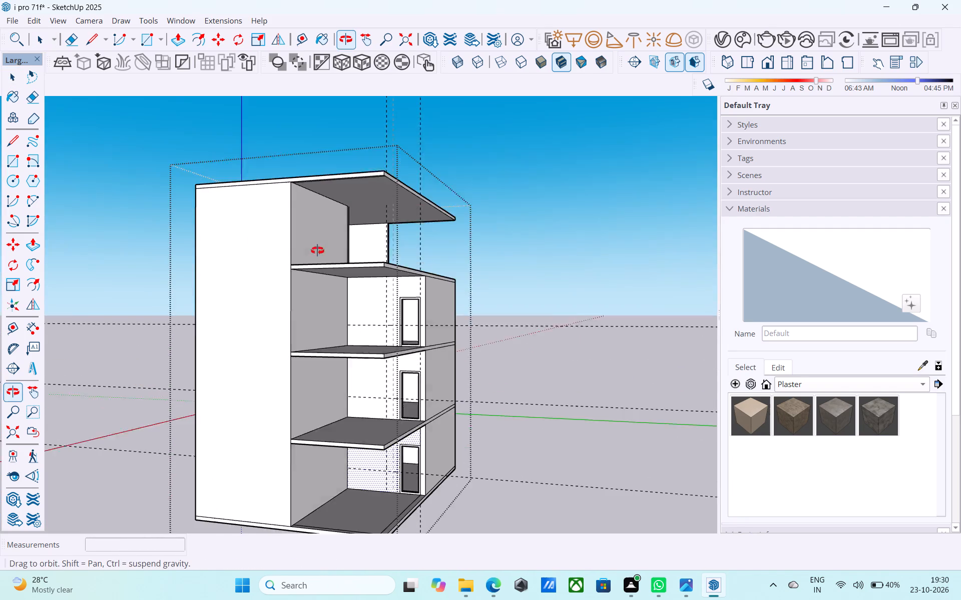
{"action": "middle_click_drag", "start_coordinate": [317, 250], "coordinate": [317, 249]}
{"action": "middle_click_drag", "start_coordinate": [368, 316], "coordinate": [119, 288]}
{"action": "middle_click_drag", "start_coordinate": [594, 271], "coordinate": [264, 330]}
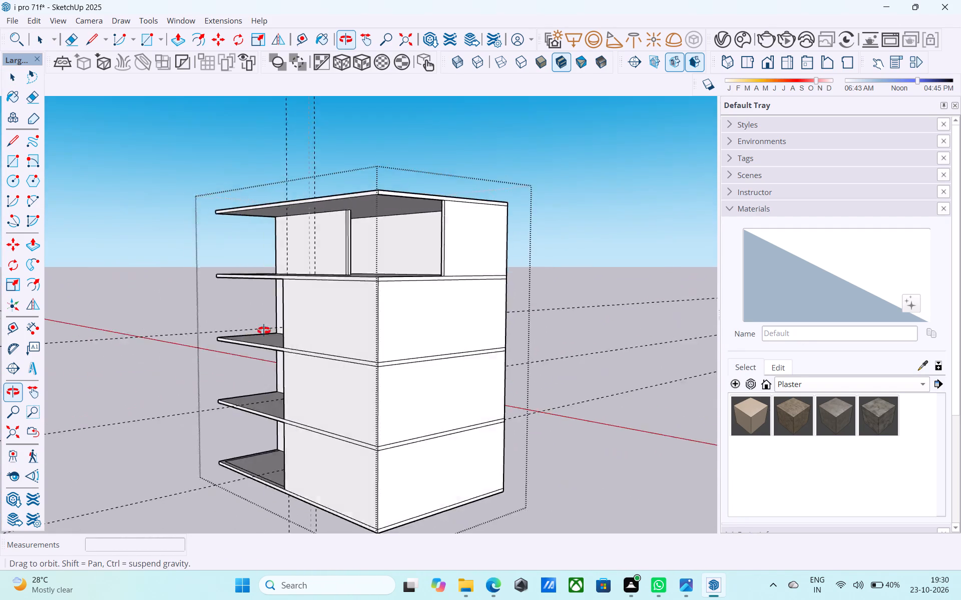
{"action": "middle_click_drag", "start_coordinate": [264, 330], "coordinate": [603, 325]}
{"action": "middle_click_drag", "start_coordinate": [280, 320], "coordinate": [639, 323]}
{"action": "middle_click_drag", "start_coordinate": [232, 327], "coordinate": [421, 312]}
{"action": "scroll", "coordinate": [173, 218], "scroll_direction": "down", "scroll_amount": 10}
{"action": "middle_click_drag", "start_coordinate": [305, 253], "coordinate": [65, 279]}
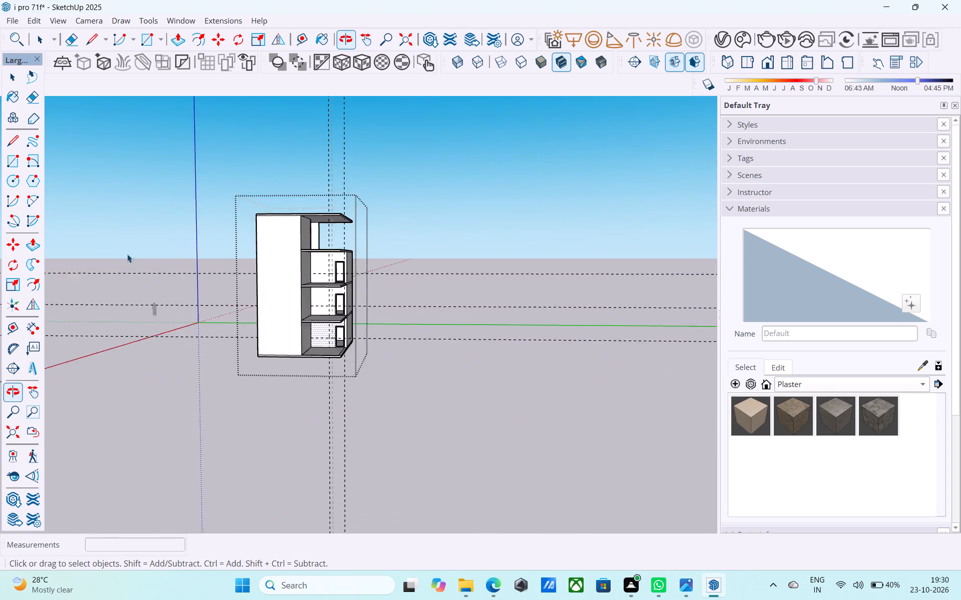
{"action": "scroll", "coordinate": [409, 235], "scroll_direction": "up", "scroll_amount": 6}
{"action": "middle_click_drag", "start_coordinate": [413, 246], "coordinate": [480, 239]}
{"action": "scroll", "coordinate": [571, 213], "scroll_direction": "down", "scroll_amount": 5}
{"action": "middle_click_drag", "start_coordinate": [521, 238], "coordinate": [467, 250]}
{"action": "scroll", "coordinate": [358, 239], "scroll_direction": "up", "scroll_amount": 6}
{"action": "middle_click_drag", "start_coordinate": [397, 239], "coordinate": [395, 239]}
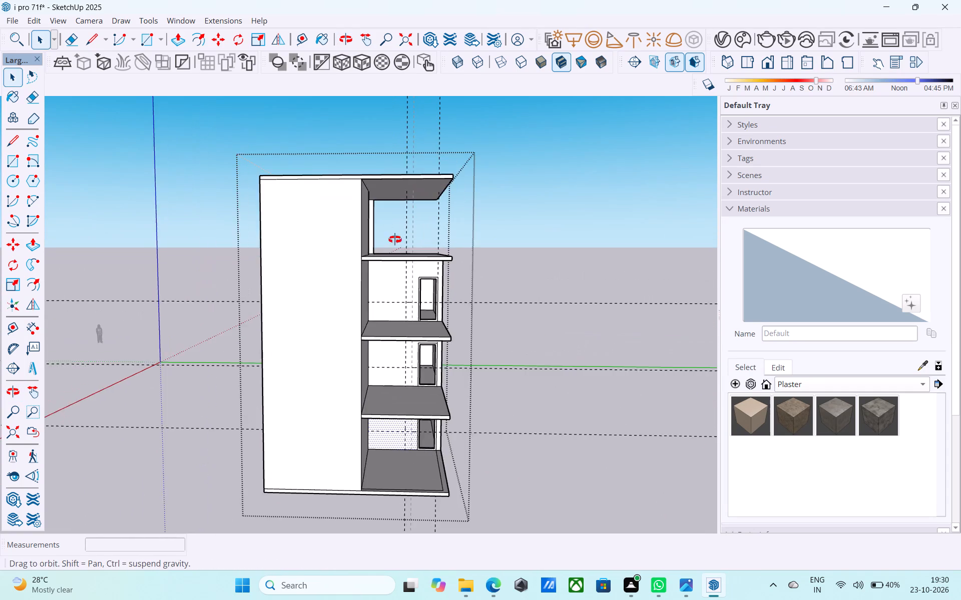
{"action": "middle_click_drag", "start_coordinate": [395, 239], "coordinate": [202, 238]}
{"action": "middle_click_drag", "start_coordinate": [345, 235], "coordinate": [453, 141]}
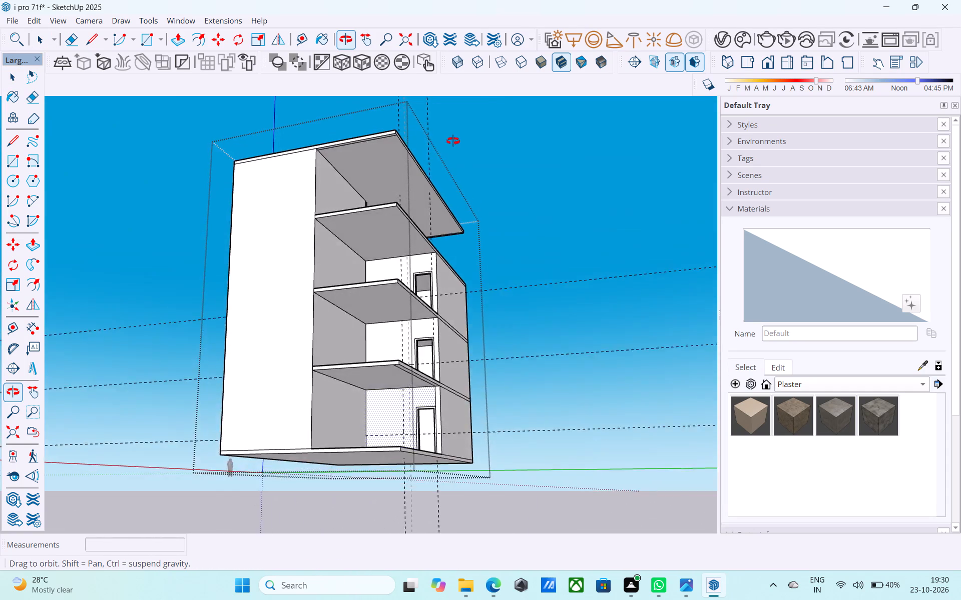
{"action": "middle_click_drag", "start_coordinate": [453, 141], "coordinate": [404, 248]}
{"action": "scroll", "coordinate": [402, 248], "scroll_direction": "up", "scroll_amount": 5}
{"action": "scroll", "coordinate": [406, 248], "scroll_direction": "down", "scroll_amount": 6}
{"action": "middle_click_drag", "start_coordinate": [402, 250], "coordinate": [431, 327]}
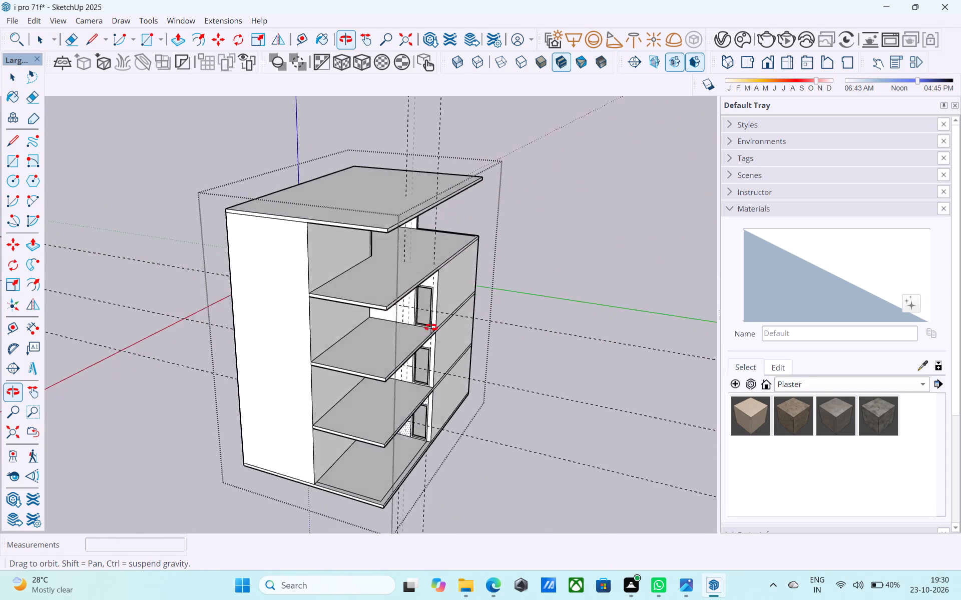
{"action": "middle_click_drag", "start_coordinate": [431, 327], "coordinate": [464, 303]}
{"action": "scroll", "coordinate": [437, 277], "scroll_direction": "up", "scroll_amount": 5}
{"action": "scroll", "coordinate": [437, 277], "scroll_direction": "down", "scroll_amount": 5}
{"action": "middle_click_drag", "start_coordinate": [425, 281], "coordinate": [417, 158]}
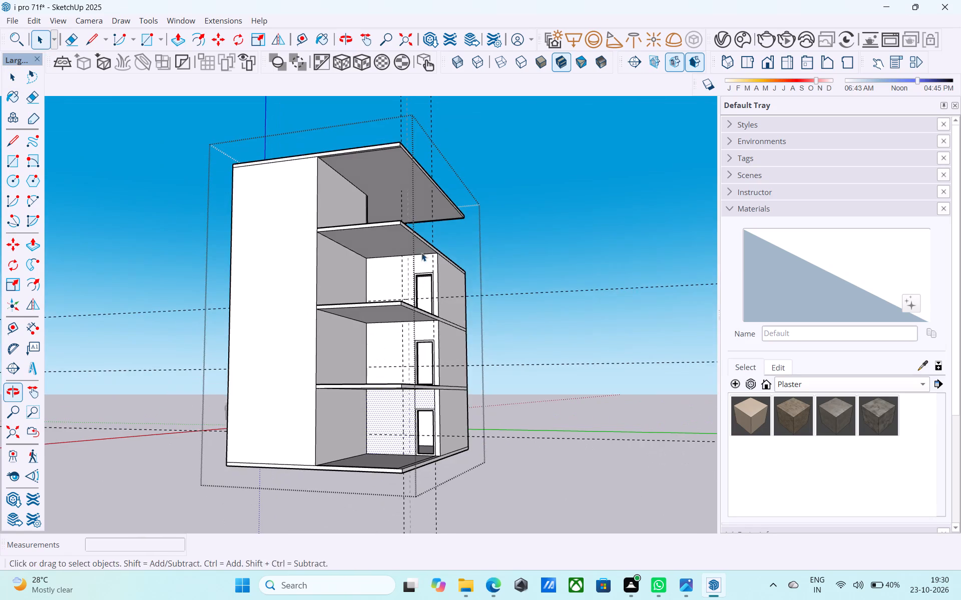
{"action": "middle_click_drag", "start_coordinate": [420, 252], "coordinate": [461, 229]}
{"action": "middle_click_drag", "start_coordinate": [448, 236], "coordinate": [438, 300], "text": "shift"}
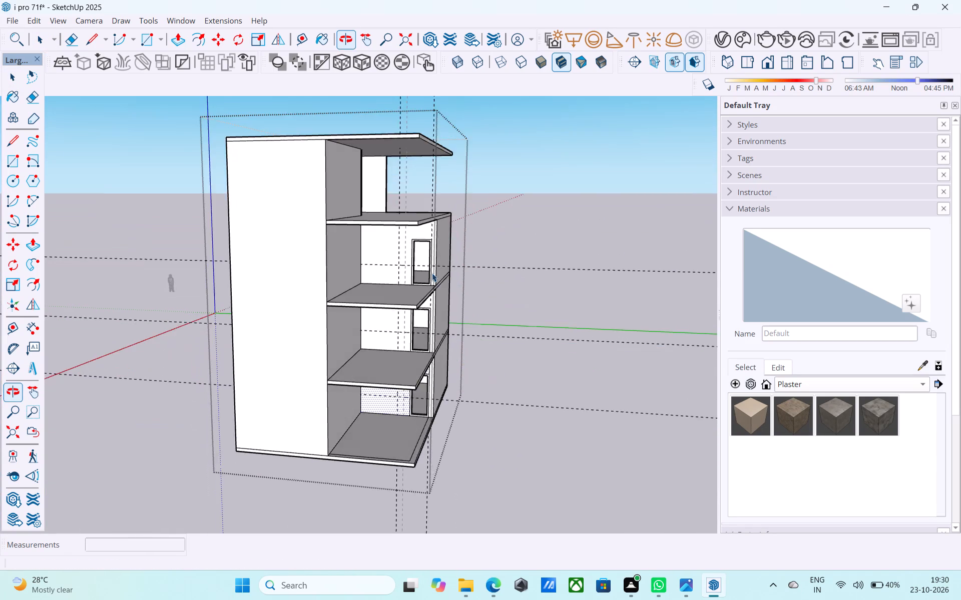
Push/Pull the narrow end face of the top floor's outer wall outward 11' 9" to the slab edge.
{"action": "middle_click_drag", "start_coordinate": [452, 225], "coordinate": [189, 295], "text": "shift"}
{"action": "middle_click_drag", "start_coordinate": [467, 261], "coordinate": [288, 279], "text": "shift"}
{"action": "middle_click_drag", "start_coordinate": [462, 278], "coordinate": [429, 287]}
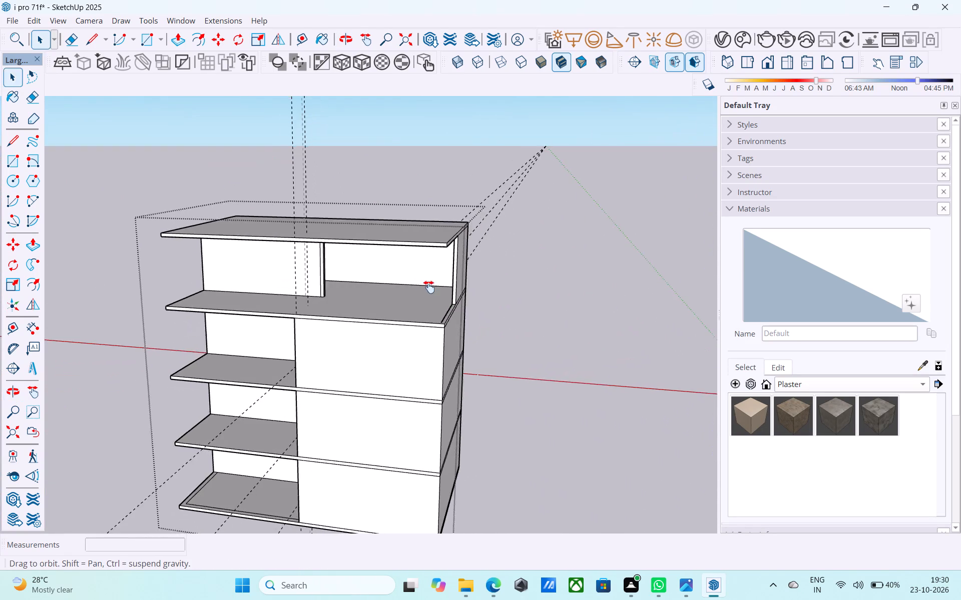
{"action": "middle_click_drag", "start_coordinate": [429, 287], "coordinate": [369, 278]}
{"action": "scroll", "coordinate": [396, 272], "scroll_direction": "up", "scroll_amount": 10}
{"action": "left_click", "coordinate": [416, 270]}
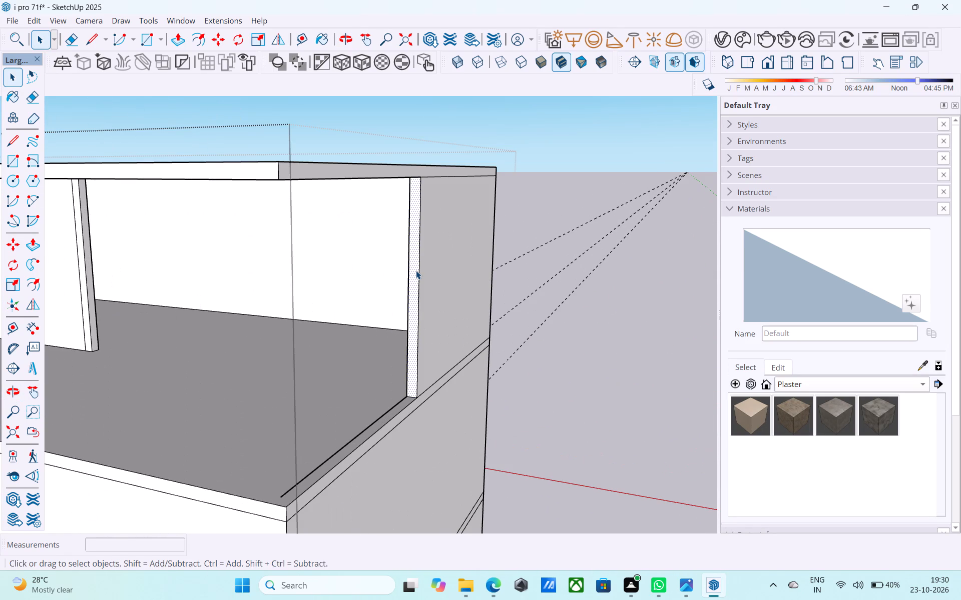
{"action": "key", "text": "p"}
{"action": "left_click", "coordinate": [416, 270]}
{"action": "scroll", "coordinate": [416, 270], "scroll_direction": "down", "scroll_amount": 6}
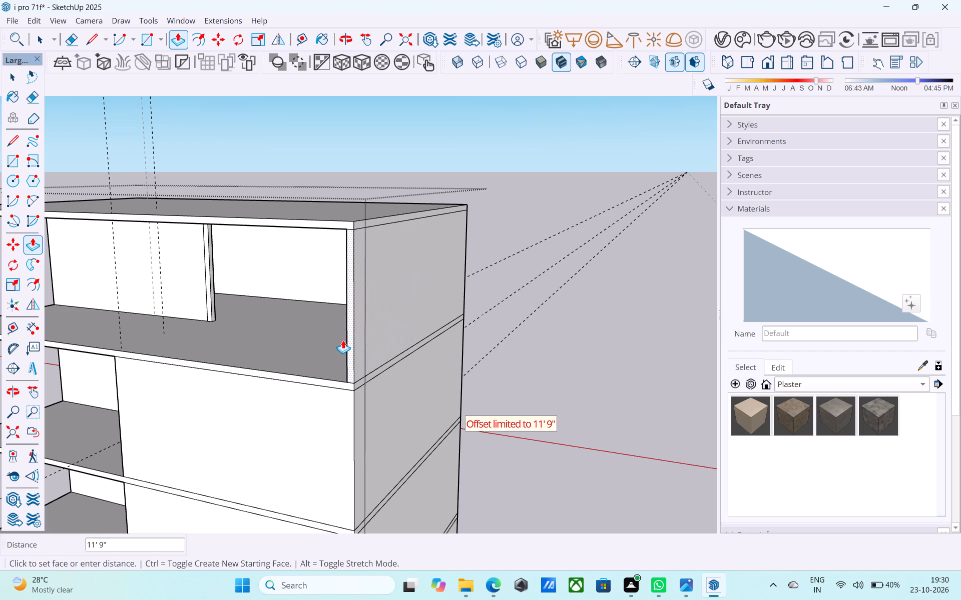
{"action": "left_click", "coordinate": [343, 340]}
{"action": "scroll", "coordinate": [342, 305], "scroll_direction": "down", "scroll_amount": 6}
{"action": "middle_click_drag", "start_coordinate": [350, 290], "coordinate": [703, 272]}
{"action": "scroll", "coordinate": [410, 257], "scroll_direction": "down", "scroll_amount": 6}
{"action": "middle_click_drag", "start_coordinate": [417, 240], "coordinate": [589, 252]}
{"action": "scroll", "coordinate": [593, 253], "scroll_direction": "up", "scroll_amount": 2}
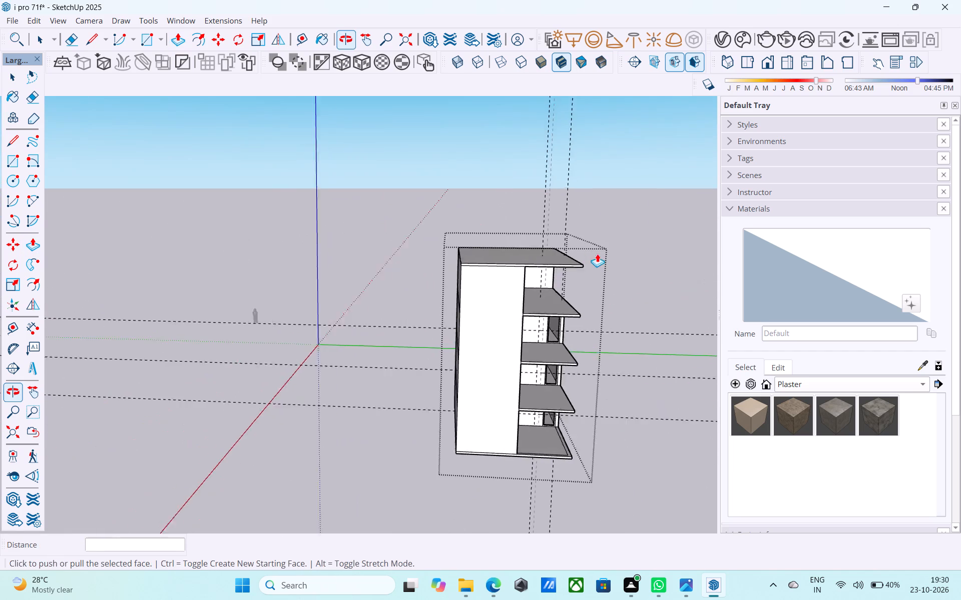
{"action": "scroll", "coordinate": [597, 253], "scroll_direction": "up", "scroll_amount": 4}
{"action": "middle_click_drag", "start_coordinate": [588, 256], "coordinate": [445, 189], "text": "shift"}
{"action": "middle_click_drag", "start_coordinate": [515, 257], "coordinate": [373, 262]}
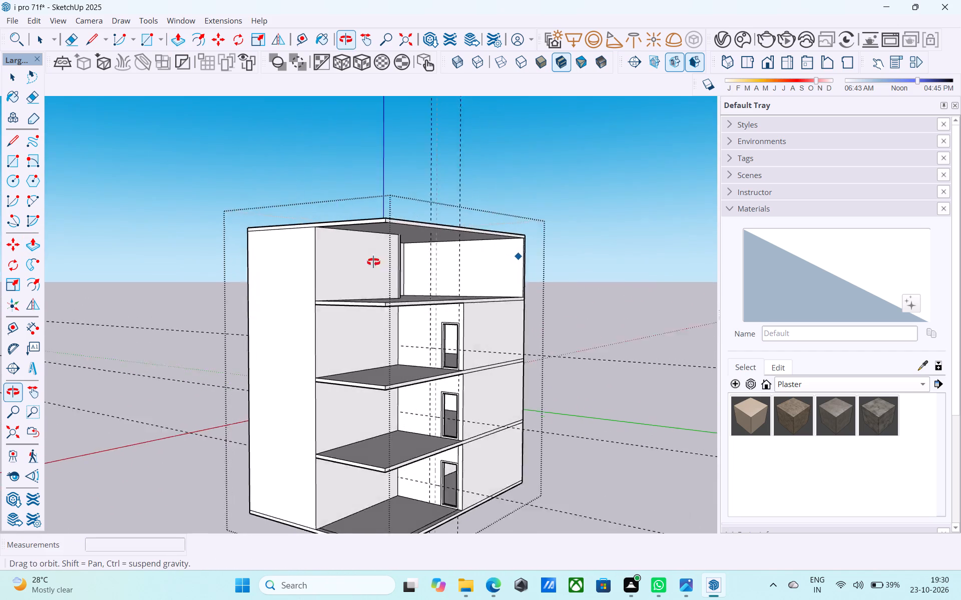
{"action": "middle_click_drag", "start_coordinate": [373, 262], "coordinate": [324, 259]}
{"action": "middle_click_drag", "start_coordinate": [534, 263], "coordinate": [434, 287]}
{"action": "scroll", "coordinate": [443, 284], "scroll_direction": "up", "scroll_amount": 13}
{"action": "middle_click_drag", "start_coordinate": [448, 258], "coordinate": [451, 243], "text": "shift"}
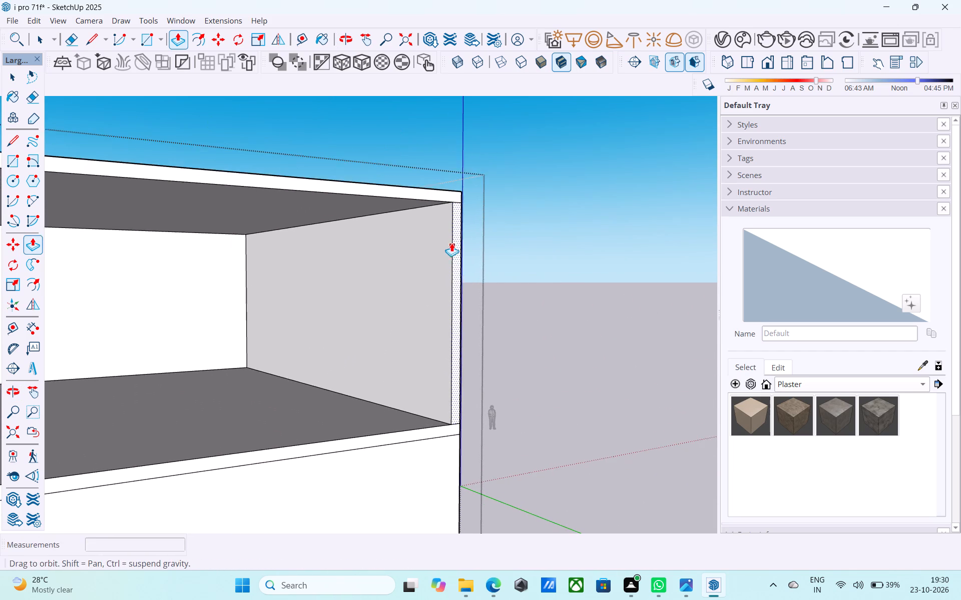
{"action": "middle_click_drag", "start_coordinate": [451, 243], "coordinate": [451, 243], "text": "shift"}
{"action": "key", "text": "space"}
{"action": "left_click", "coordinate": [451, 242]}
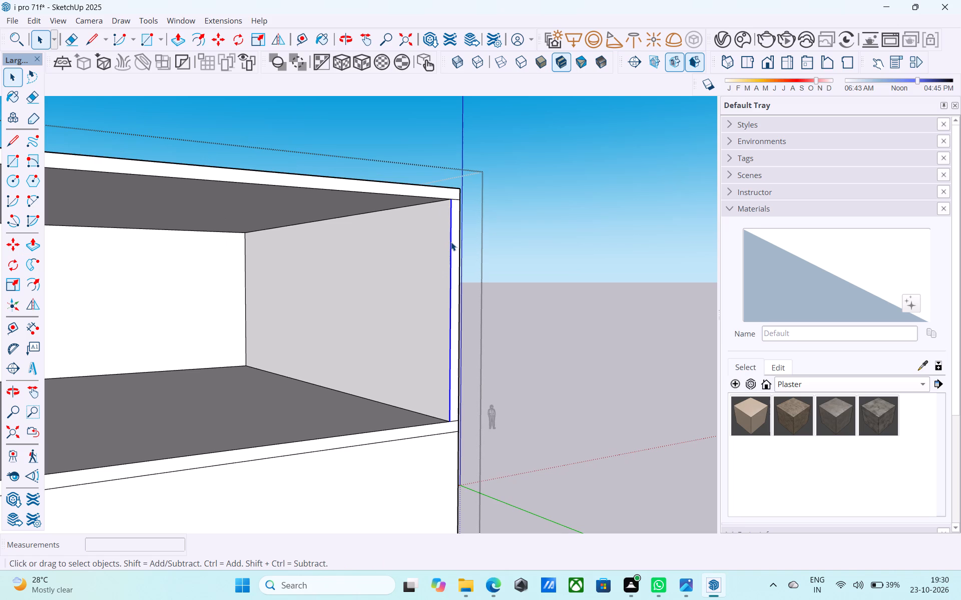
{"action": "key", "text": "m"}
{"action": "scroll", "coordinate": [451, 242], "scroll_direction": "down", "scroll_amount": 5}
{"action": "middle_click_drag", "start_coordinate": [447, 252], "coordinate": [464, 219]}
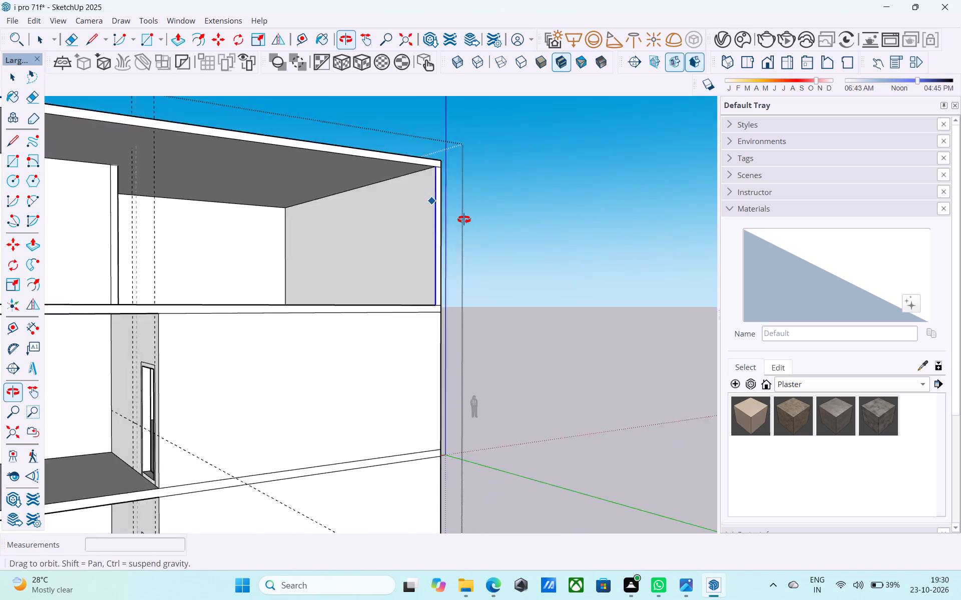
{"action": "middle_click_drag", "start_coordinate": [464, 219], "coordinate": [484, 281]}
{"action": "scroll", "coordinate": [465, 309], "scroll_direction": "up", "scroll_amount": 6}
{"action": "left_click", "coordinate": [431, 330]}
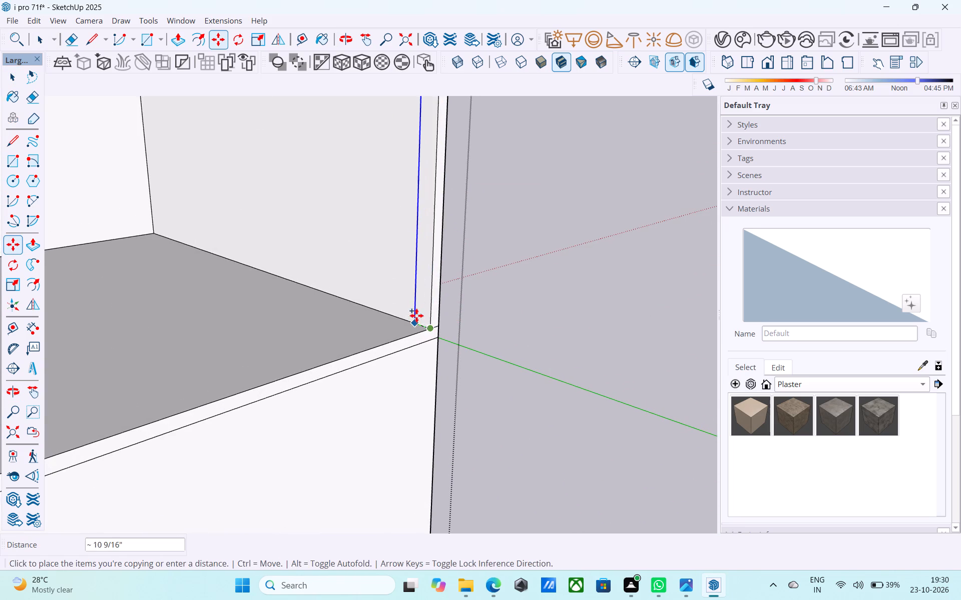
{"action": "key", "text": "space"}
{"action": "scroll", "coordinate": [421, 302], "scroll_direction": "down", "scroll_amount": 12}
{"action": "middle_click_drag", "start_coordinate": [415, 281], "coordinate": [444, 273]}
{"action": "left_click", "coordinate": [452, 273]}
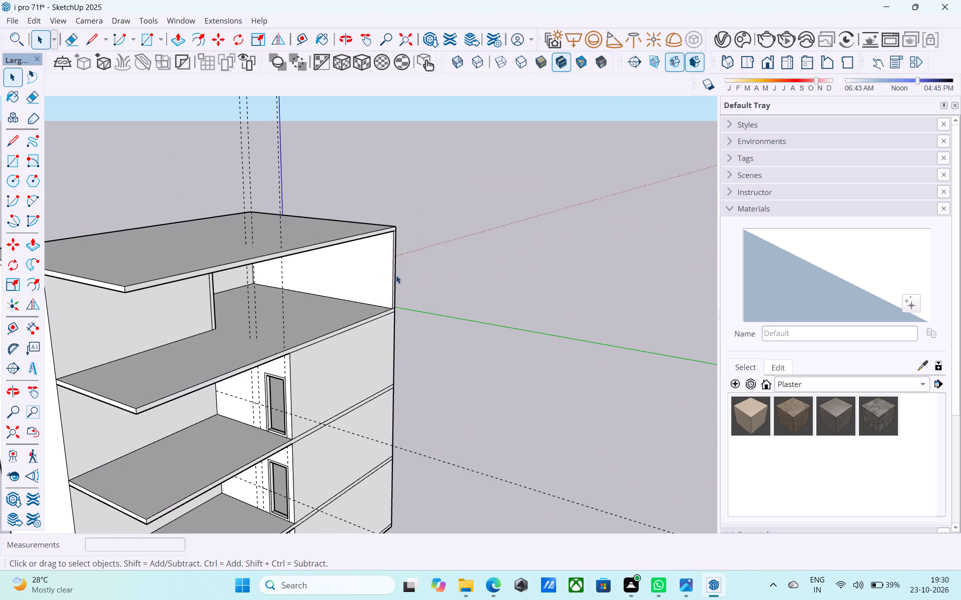
Save the model with the extended top-floor wall.
{"action": "middle_click_drag", "start_coordinate": [391, 276], "coordinate": [533, 182], "text": "shift"}
{"action": "middle_click_drag", "start_coordinate": [454, 246], "coordinate": [453, 213], "text": "shift"}
{"action": "middle_click_drag", "start_coordinate": [451, 247], "coordinate": [489, 203], "text": "shift"}
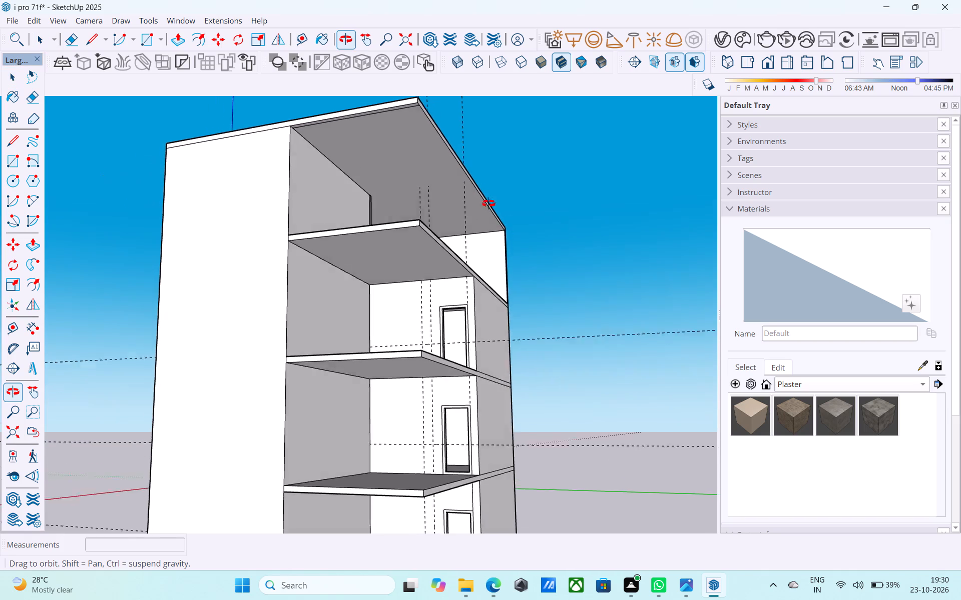
{"action": "middle_click_drag", "start_coordinate": [489, 203], "coordinate": [449, 254], "text": "shift"}
{"action": "scroll", "coordinate": [441, 234], "scroll_direction": "down", "scroll_amount": 5}
{"action": "middle_click_drag", "start_coordinate": [434, 248], "coordinate": [458, 289], "text": "shift"}
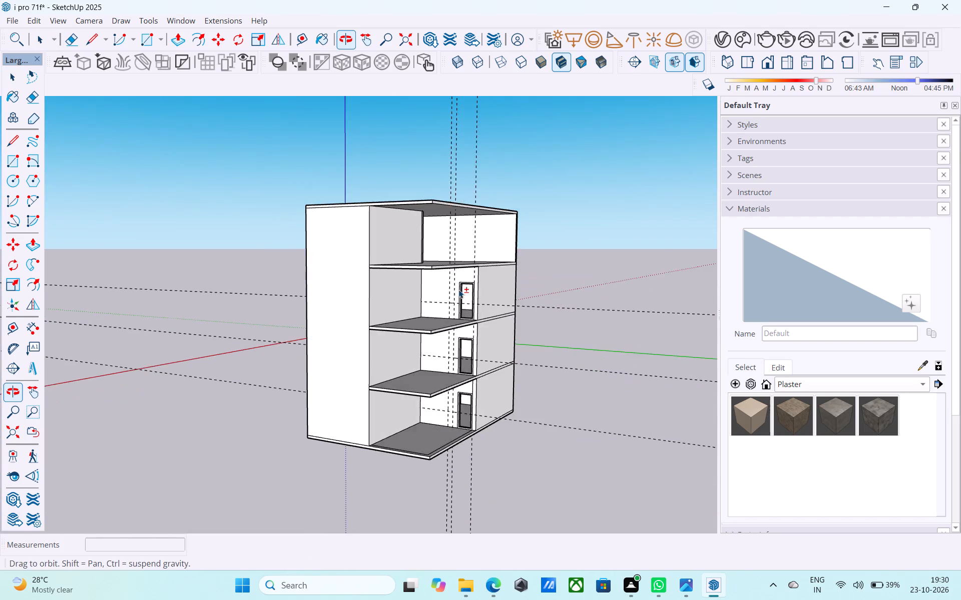
{"action": "middle_click_drag", "start_coordinate": [467, 233], "coordinate": [381, 282], "text": "shift"}
{"action": "key", "text": "ctrl+s"}
{"action": "key", "text": "space"}
Examine the building's open top floor, slab edges, door recesses and blank end wall from several sides, above and below.
{"action": "middle_click_drag", "start_coordinate": [381, 285], "coordinate": [438, 265]}
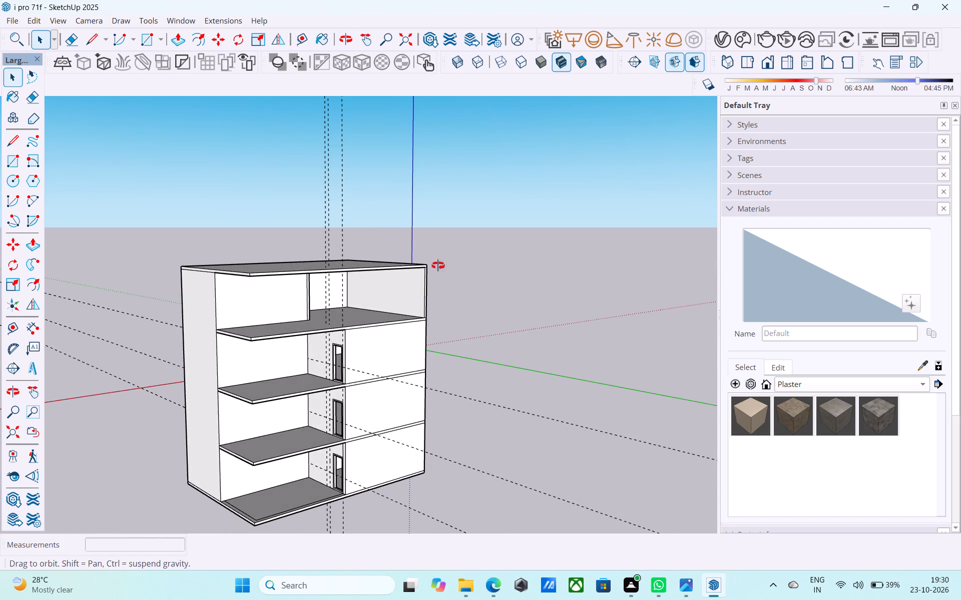
{"action": "middle_click_drag", "start_coordinate": [438, 265], "coordinate": [504, 252]}
{"action": "scroll", "coordinate": [533, 275], "scroll_direction": "up", "scroll_amount": 6}
{"action": "middle_click_drag", "start_coordinate": [522, 278], "coordinate": [564, 221], "text": "shift"}
{"action": "scroll", "coordinate": [549, 214], "scroll_direction": "down", "scroll_amount": 6}
{"action": "middle_click_drag", "start_coordinate": [544, 214], "coordinate": [525, 238], "text": "shift"}
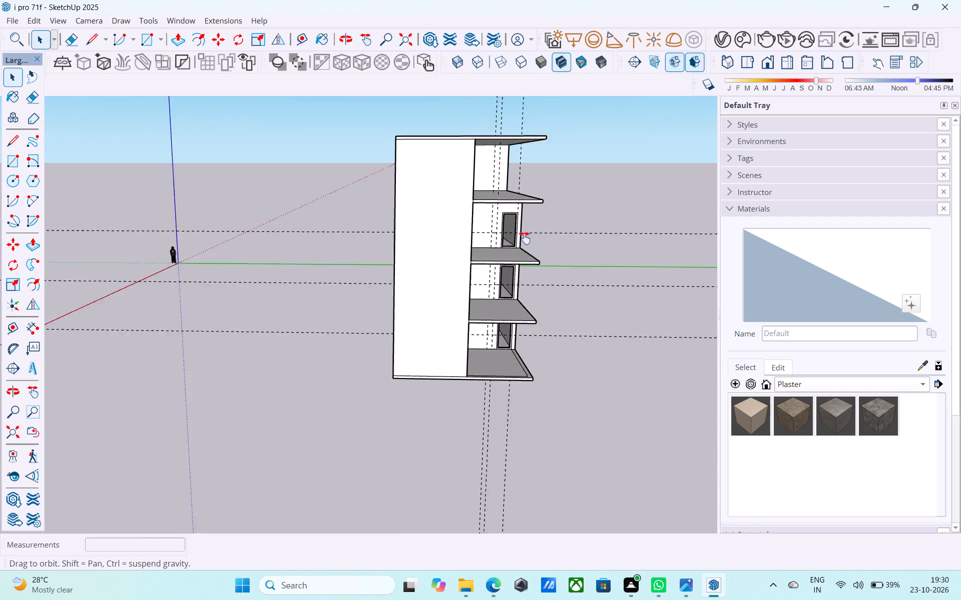
{"action": "middle_click_drag", "start_coordinate": [525, 238], "coordinate": [407, 303], "text": "shift"}
{"action": "middle_click_drag", "start_coordinate": [453, 253], "coordinate": [300, 281]}
{"action": "middle_click_drag", "start_coordinate": [478, 256], "coordinate": [321, 253]}
{"action": "scroll", "coordinate": [476, 267], "scroll_direction": "up", "scroll_amount": 1}
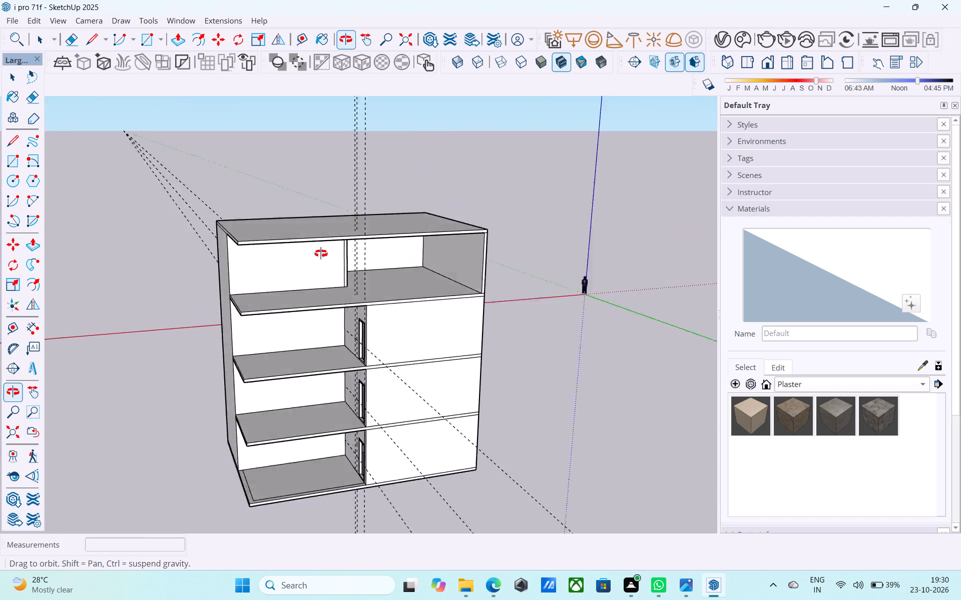
{"action": "middle_click_drag", "start_coordinate": [321, 253], "coordinate": [245, 261]}
{"action": "middle_click_drag", "start_coordinate": [411, 268], "coordinate": [223, 263], "text": "shift"}
{"action": "middle_click_drag", "start_coordinate": [484, 288], "coordinate": [805, 235]}
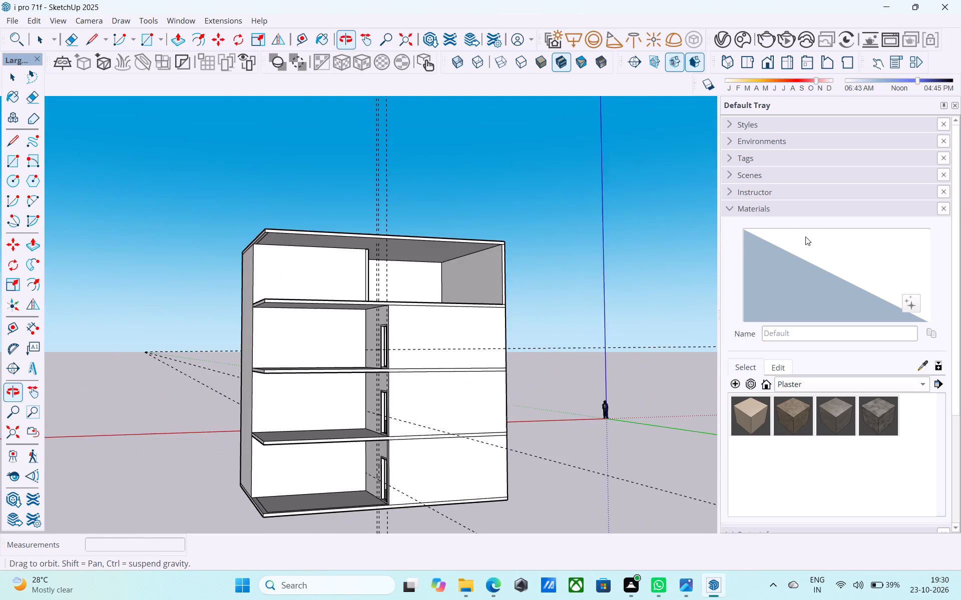
{"action": "middle_click_drag", "start_coordinate": [737, 239], "coordinate": [628, 244]}
{"action": "middle_click_drag", "start_coordinate": [455, 230], "coordinate": [610, 232], "text": "shift"}
{"action": "scroll", "coordinate": [505, 220], "scroll_direction": "down", "scroll_amount": 3}
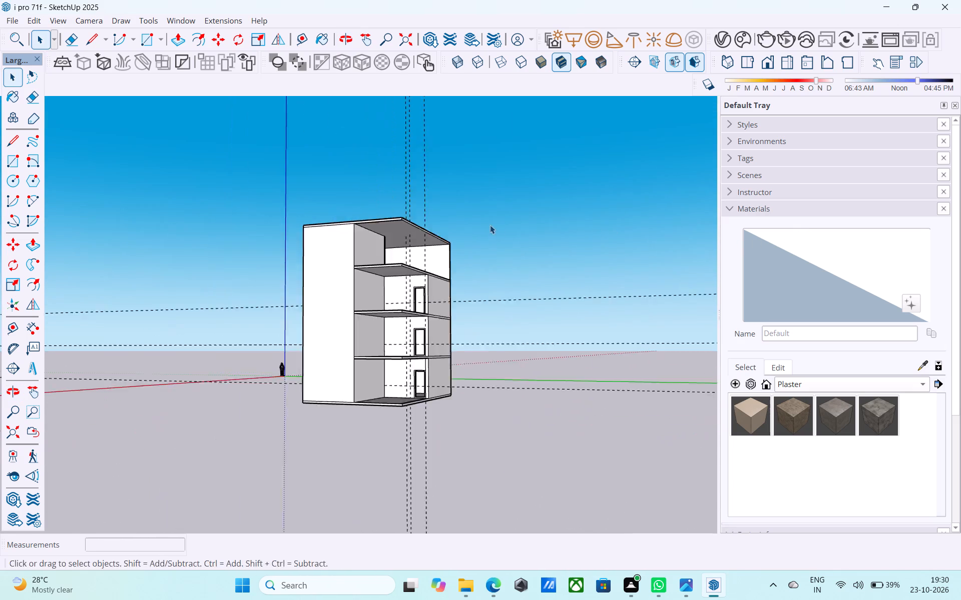
{"action": "scroll", "coordinate": [490, 225], "scroll_direction": "down", "scroll_amount": 2}
{"action": "middle_click_drag", "start_coordinate": [489, 223], "coordinate": [525, 224], "text": "shift"}
{"action": "middle_click_drag", "start_coordinate": [512, 242], "coordinate": [498, 178], "text": "shift"}
{"action": "scroll", "coordinate": [498, 178], "scroll_direction": "up", "scroll_amount": 6}
{"action": "scroll", "coordinate": [403, 278], "scroll_direction": "down", "scroll_amount": 1, "text": "shift"}
{"action": "middle_click_drag", "start_coordinate": [403, 278], "coordinate": [441, 268], "text": "shift"}
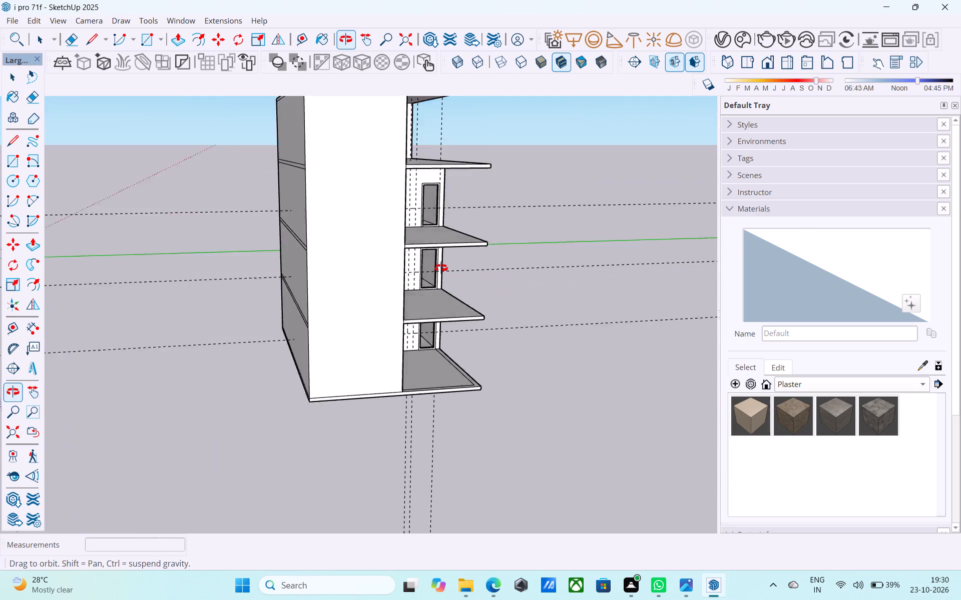
{"action": "middle_click_drag", "start_coordinate": [441, 268], "coordinate": [575, 308], "text": "shift"}
{"action": "scroll", "coordinate": [519, 267], "scroll_direction": "up", "scroll_amount": 1}
{"action": "scroll", "coordinate": [506, 252], "scroll_direction": "down", "scroll_amount": 5}
{"action": "middle_click_drag", "start_coordinate": [497, 236], "coordinate": [300, 306], "text": "shift"}
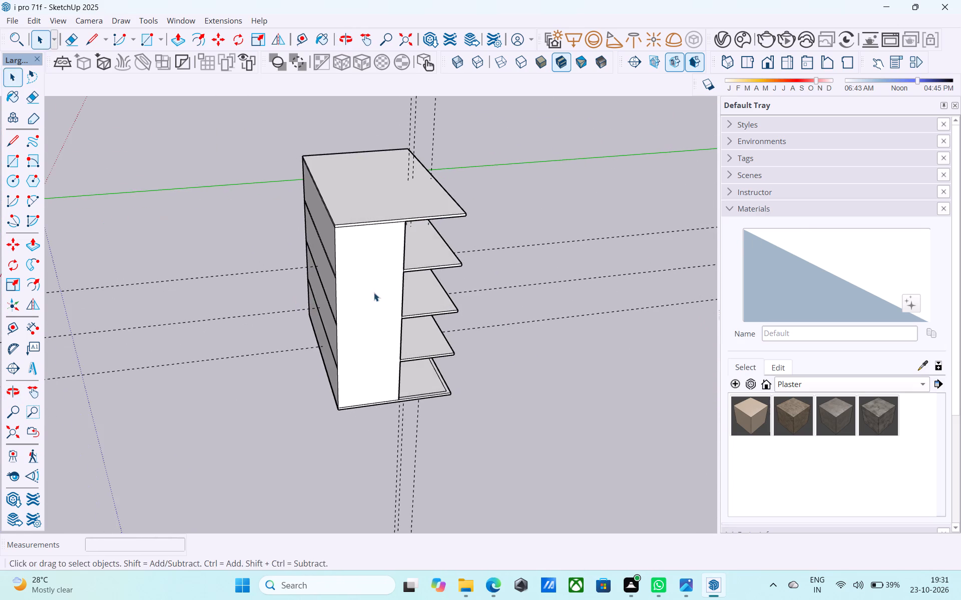
Inside the building group, offset the outline of the tall blank end wall face inward by 9".
{"action": "middle_click_drag", "start_coordinate": [374, 292], "coordinate": [355, 292]}
{"action": "scroll", "coordinate": [357, 293], "scroll_direction": "up", "scroll_amount": 2}
{"action": "left_click", "coordinate": [346, 294]}
{"action": "type", "text": "f"}
{"action": "key", "text": "space"}
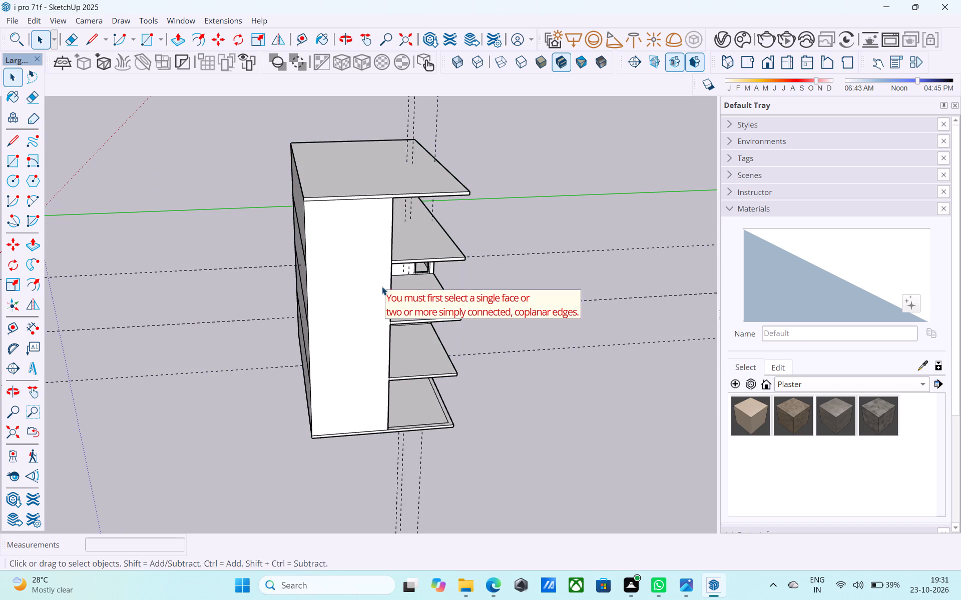
{"action": "double_click", "coordinate": [382, 286]}
{"action": "scroll", "coordinate": [382, 286], "scroll_direction": "up", "scroll_amount": 5}
{"action": "key", "text": "f"}
{"action": "left_click", "coordinate": [382, 286]}
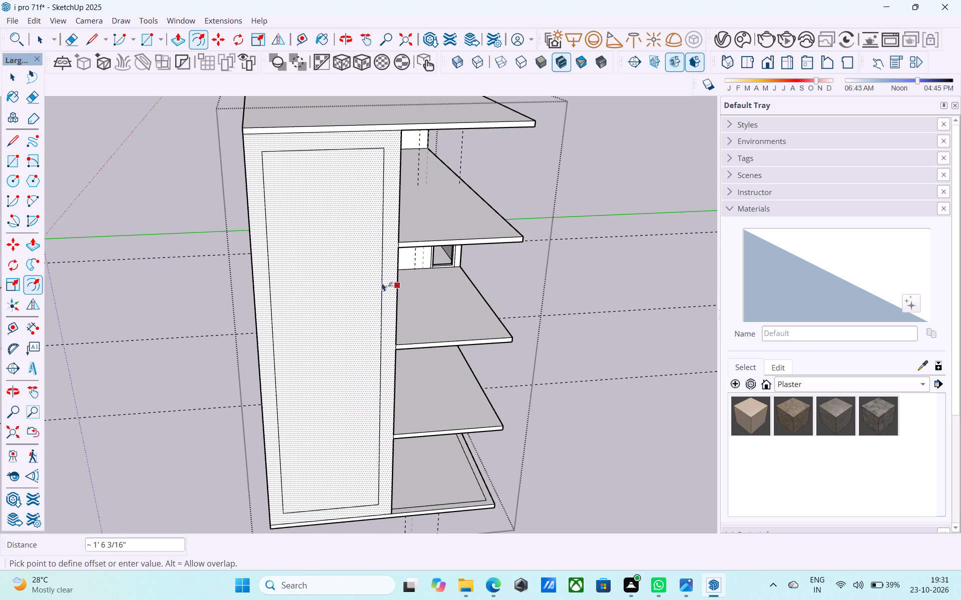
{"action": "type", "text": "9\""}
{"action": "key", "text": "Return"}
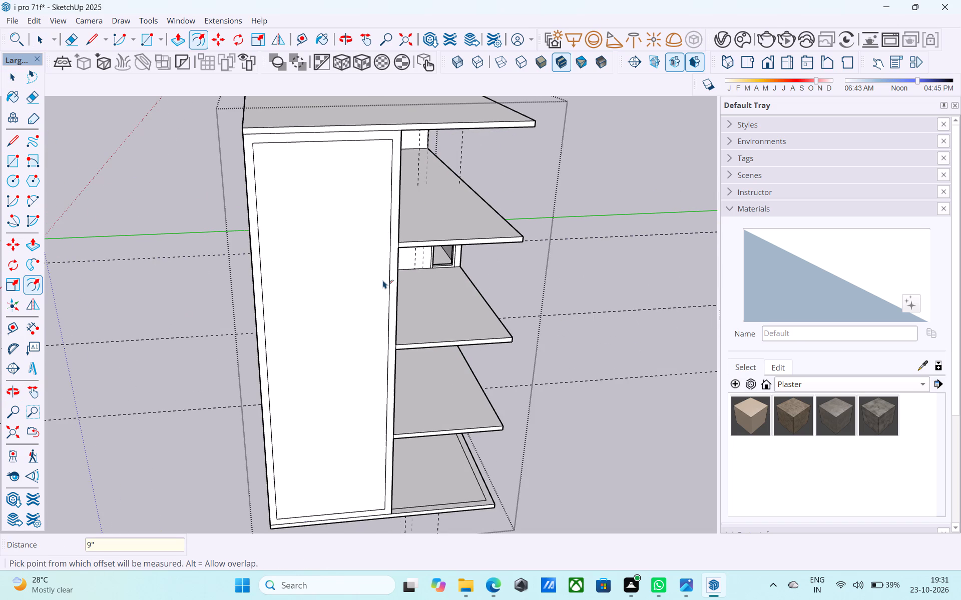
{"action": "key", "text": "space"}
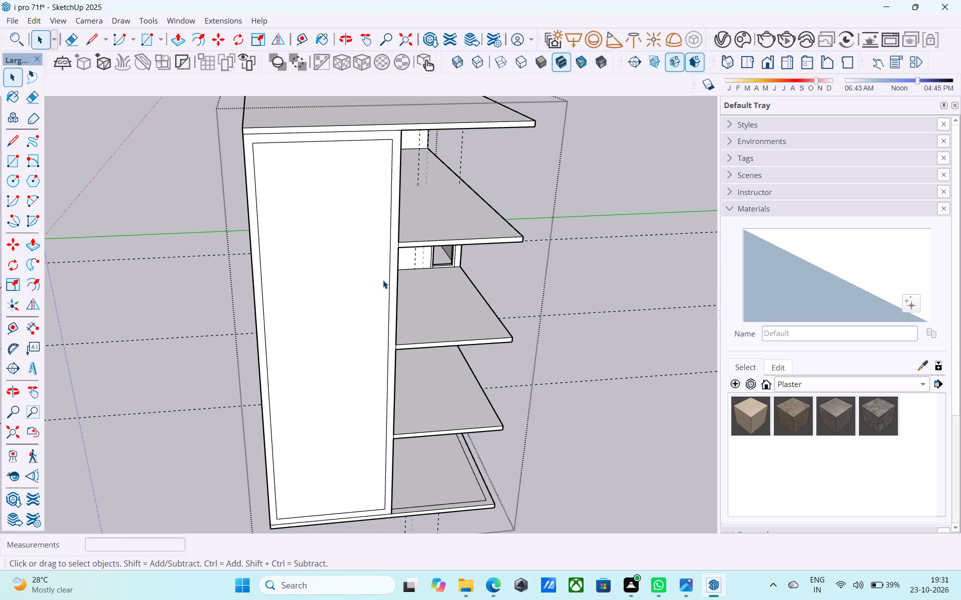
Draw two horizontal lines across the full end wall face, level with the top floor slab's upper and lower edges.
{"action": "middle_click_drag", "start_coordinate": [377, 280], "coordinate": [252, 211]}
{"action": "scroll", "coordinate": [292, 206], "scroll_direction": "up", "scroll_amount": 5}
{"action": "scroll", "coordinate": [297, 202], "scroll_direction": "down", "scroll_amount": 8}
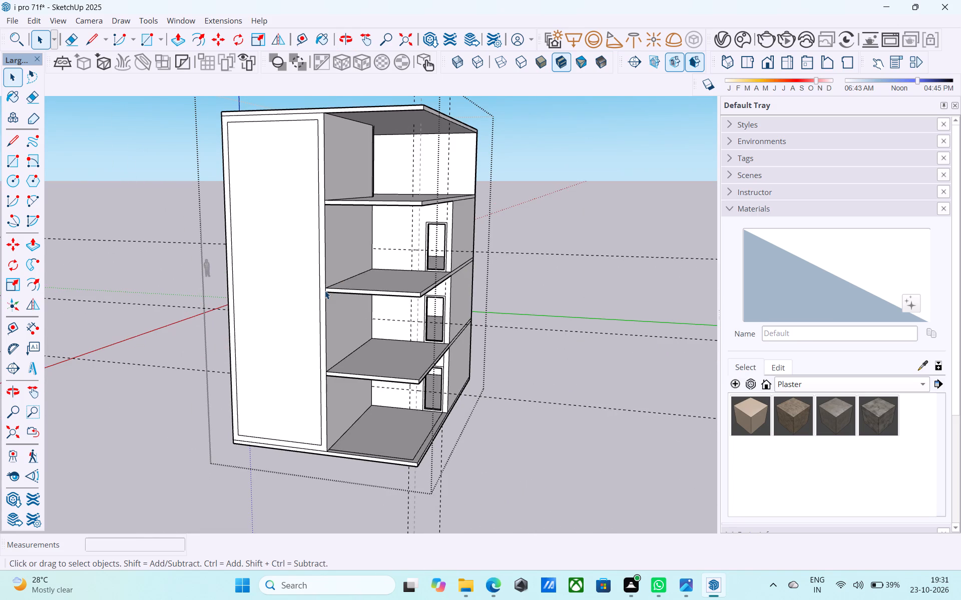
{"action": "key", "text": "l"}
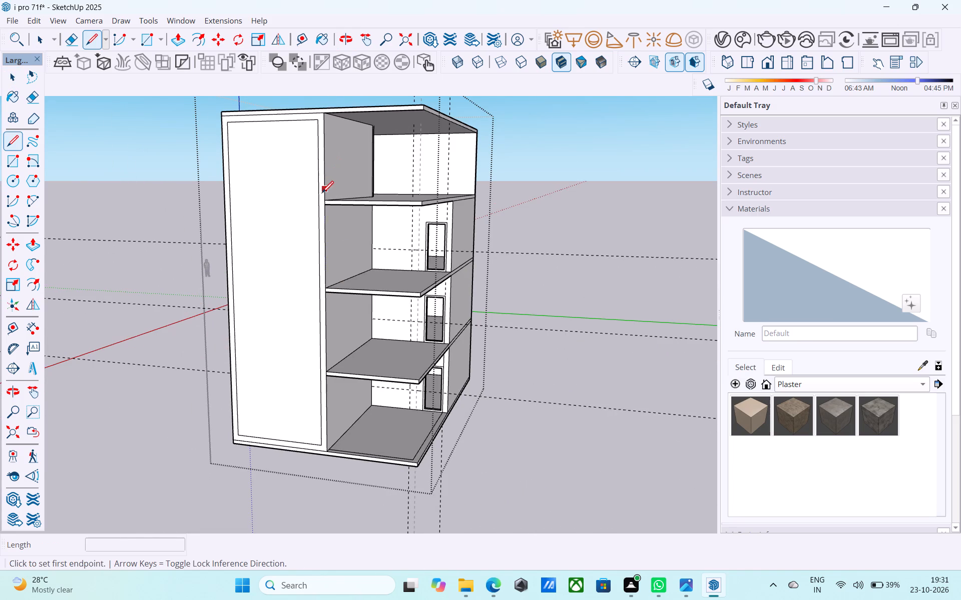
{"action": "scroll", "coordinate": [322, 199], "scroll_direction": "up", "scroll_amount": 8}
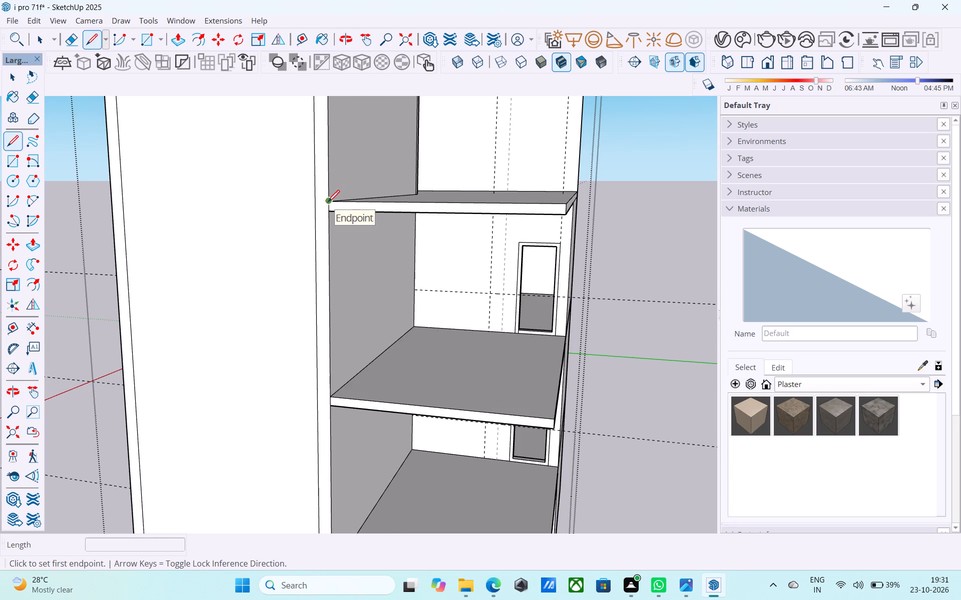
{"action": "left_click", "coordinate": [328, 203]}
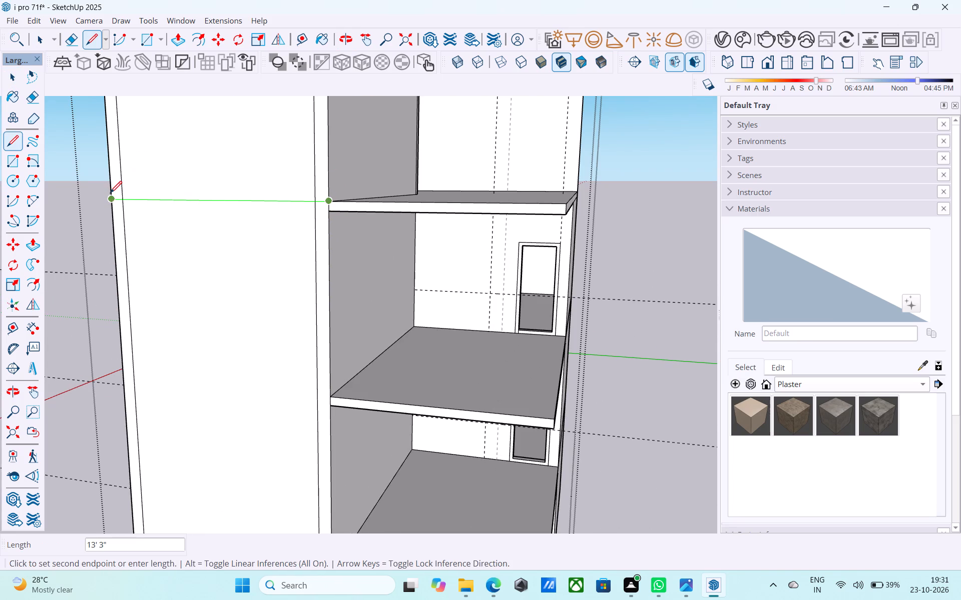
{"action": "left_click", "coordinate": [111, 197]}
{"action": "scroll", "coordinate": [122, 164], "scroll_direction": "down", "scroll_amount": 6}
{"action": "scroll", "coordinate": [224, 212], "scroll_direction": "up", "scroll_amount": 9}
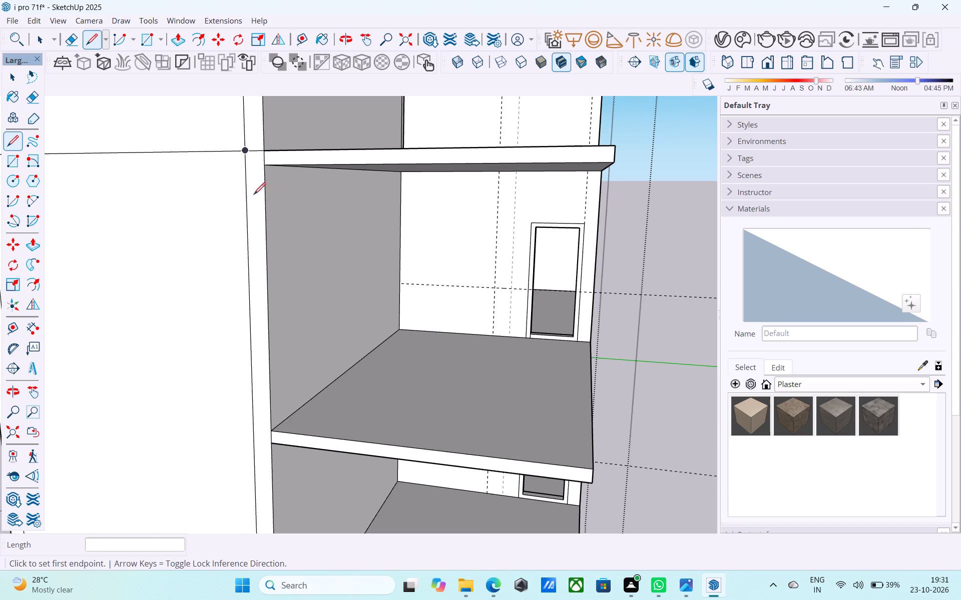
{"action": "left_click", "coordinate": [271, 164]}
{"action": "scroll", "coordinate": [418, 197], "scroll_direction": "down", "scroll_amount": 7}
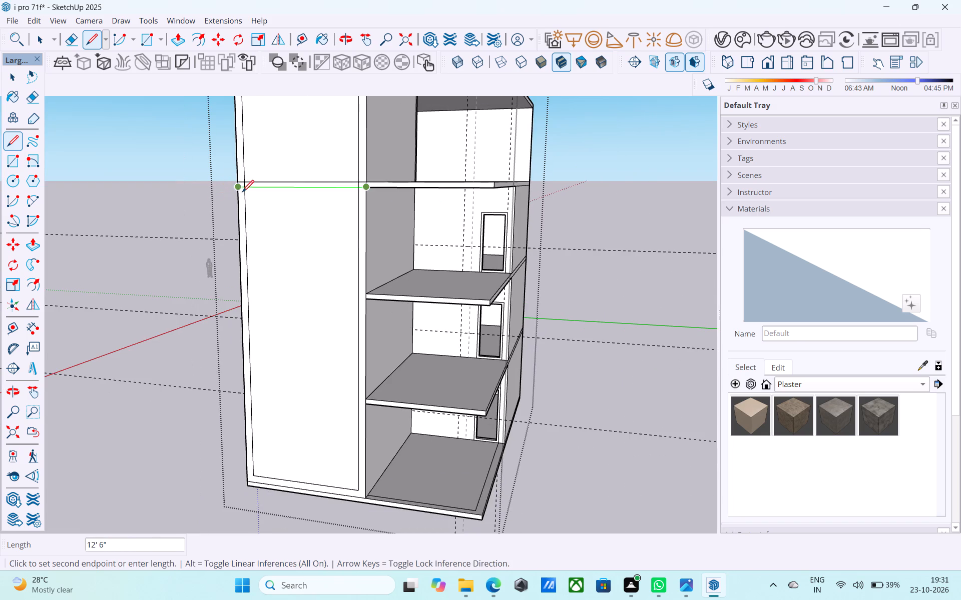
{"action": "scroll", "coordinate": [242, 193], "scroll_direction": "up", "scroll_amount": 7}
{"action": "left_click", "coordinate": [233, 183]}
Draw two 13' 3" horizontal lines across the end wall face, level with both edges of the slab one storey below.
{"action": "scroll", "coordinate": [232, 153], "scroll_direction": "down", "scroll_amount": 6}
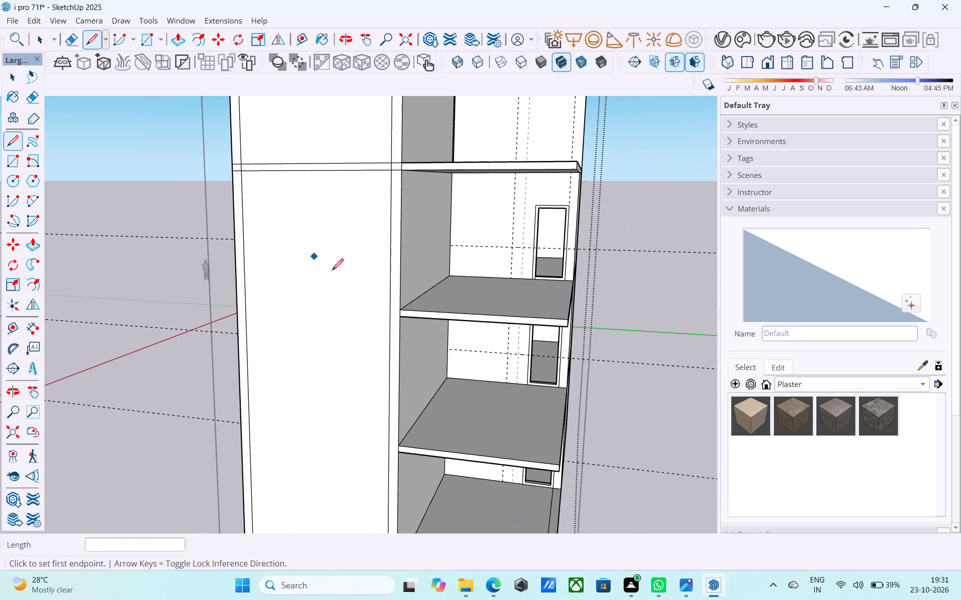
{"action": "middle_click_drag", "start_coordinate": [355, 290], "coordinate": [327, 277]}
{"action": "scroll", "coordinate": [371, 284], "scroll_direction": "up", "scroll_amount": 3}
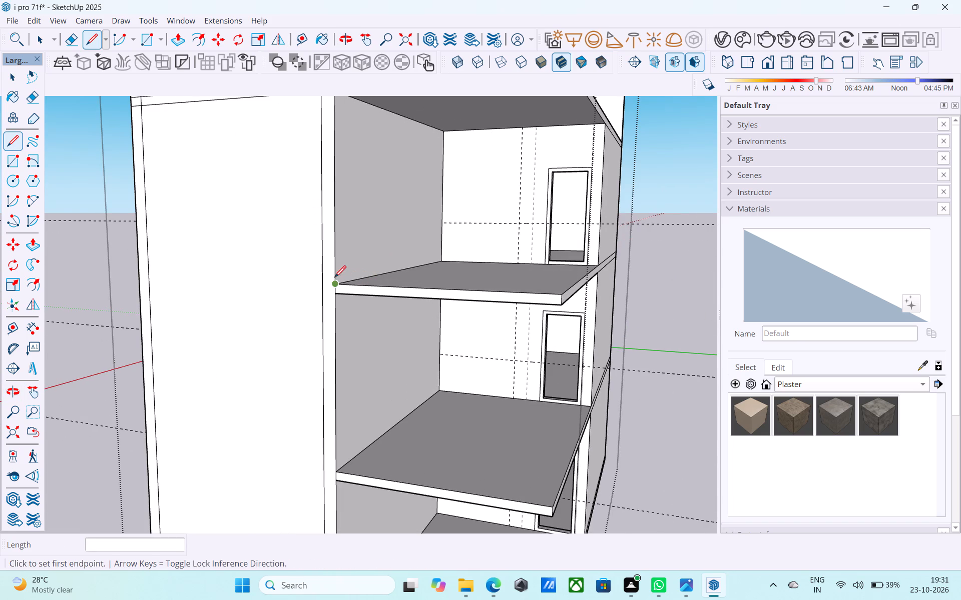
{"action": "left_click", "coordinate": [334, 278]}
{"action": "middle_click_drag", "start_coordinate": [140, 266], "coordinate": [248, 263]}
{"action": "scroll", "coordinate": [140, 266], "scroll_direction": "up", "scroll_amount": 1}
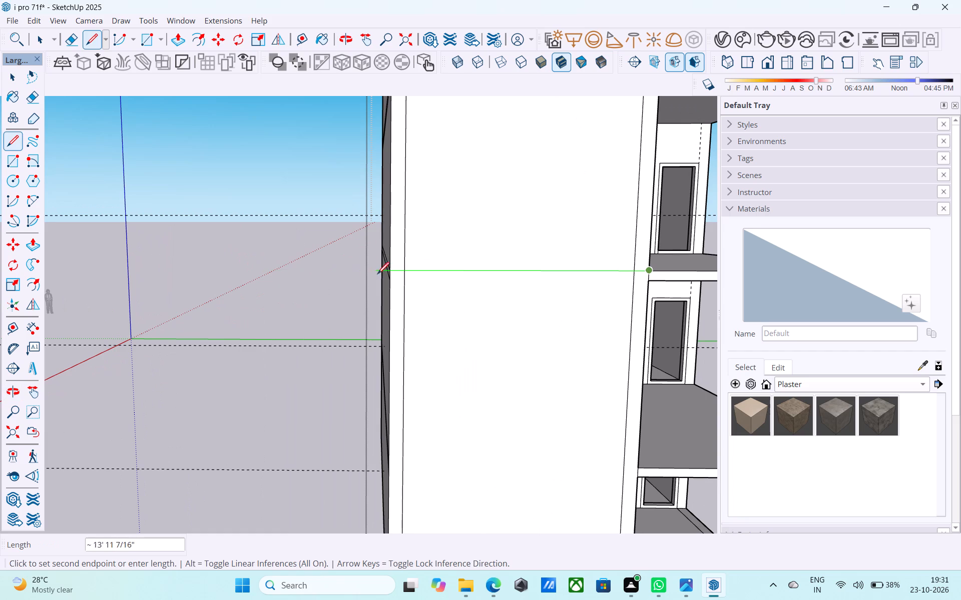
{"action": "left_click", "coordinate": [389, 275]}
{"action": "scroll", "coordinate": [218, 272], "scroll_direction": "down", "scroll_amount": 6}
{"action": "middle_click_drag", "start_coordinate": [429, 279], "coordinate": [366, 292]}
{"action": "scroll", "coordinate": [366, 292], "scroll_direction": "up", "scroll_amount": 6}
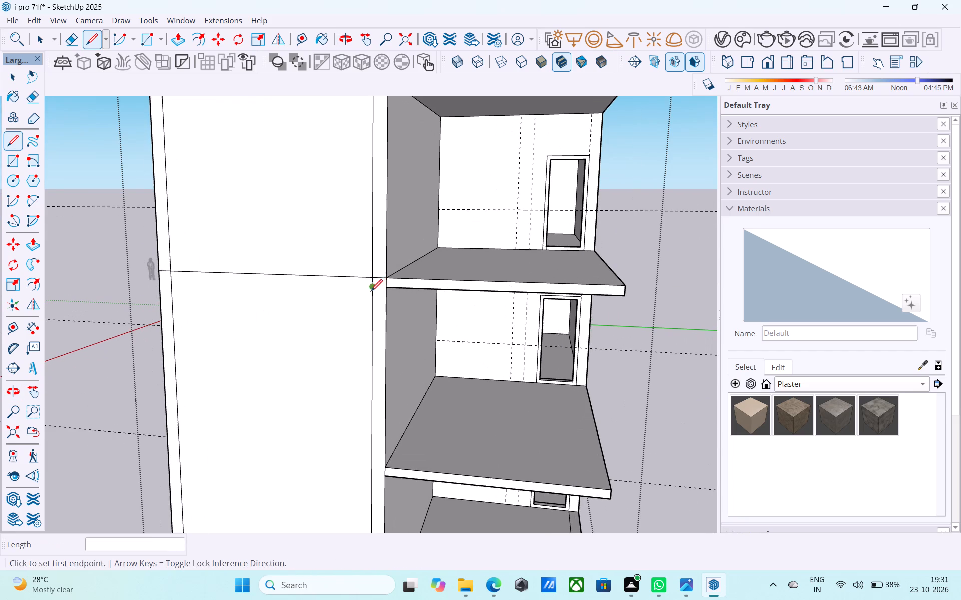
{"action": "left_click", "coordinate": [387, 291]}
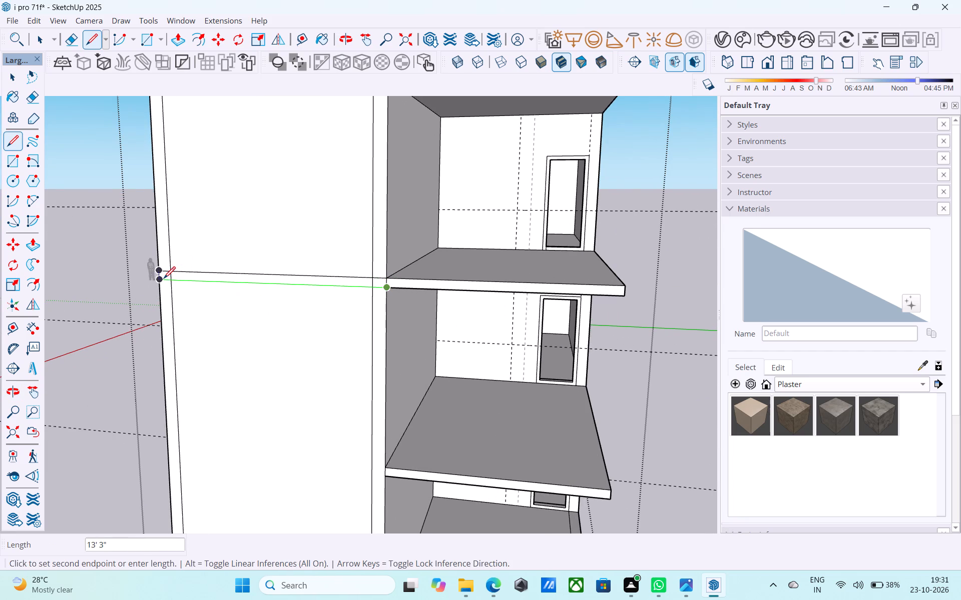
{"action": "left_click", "coordinate": [164, 279]}
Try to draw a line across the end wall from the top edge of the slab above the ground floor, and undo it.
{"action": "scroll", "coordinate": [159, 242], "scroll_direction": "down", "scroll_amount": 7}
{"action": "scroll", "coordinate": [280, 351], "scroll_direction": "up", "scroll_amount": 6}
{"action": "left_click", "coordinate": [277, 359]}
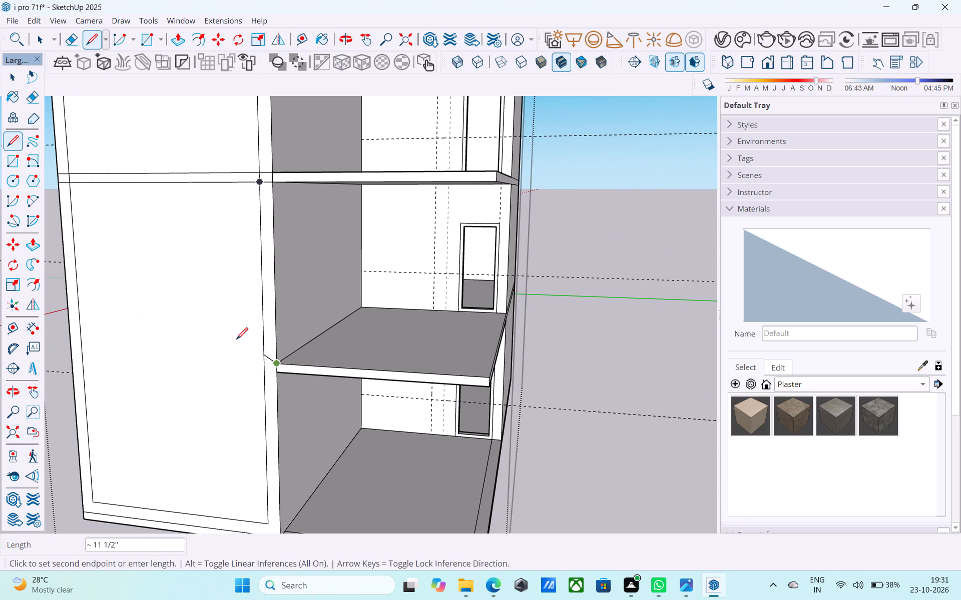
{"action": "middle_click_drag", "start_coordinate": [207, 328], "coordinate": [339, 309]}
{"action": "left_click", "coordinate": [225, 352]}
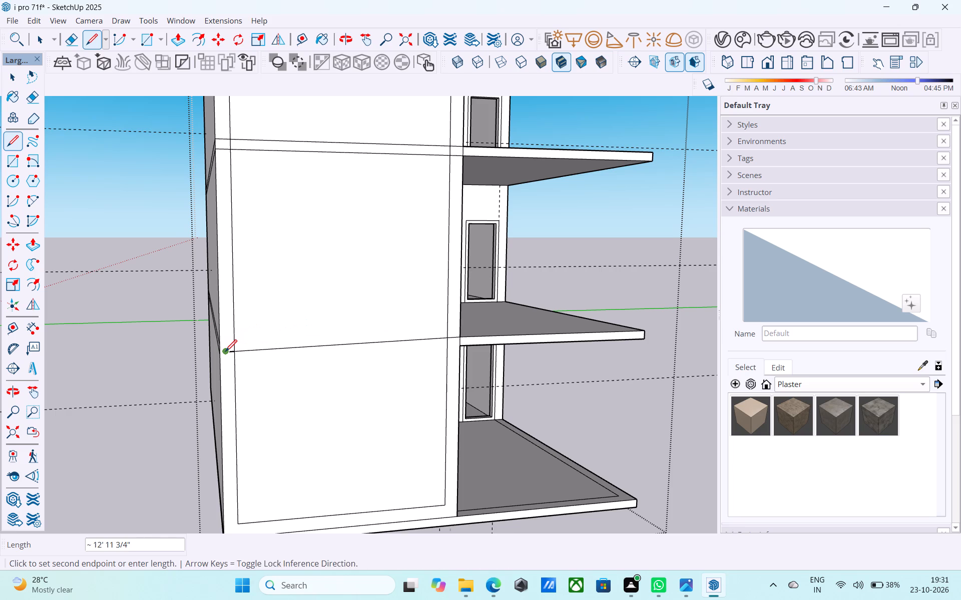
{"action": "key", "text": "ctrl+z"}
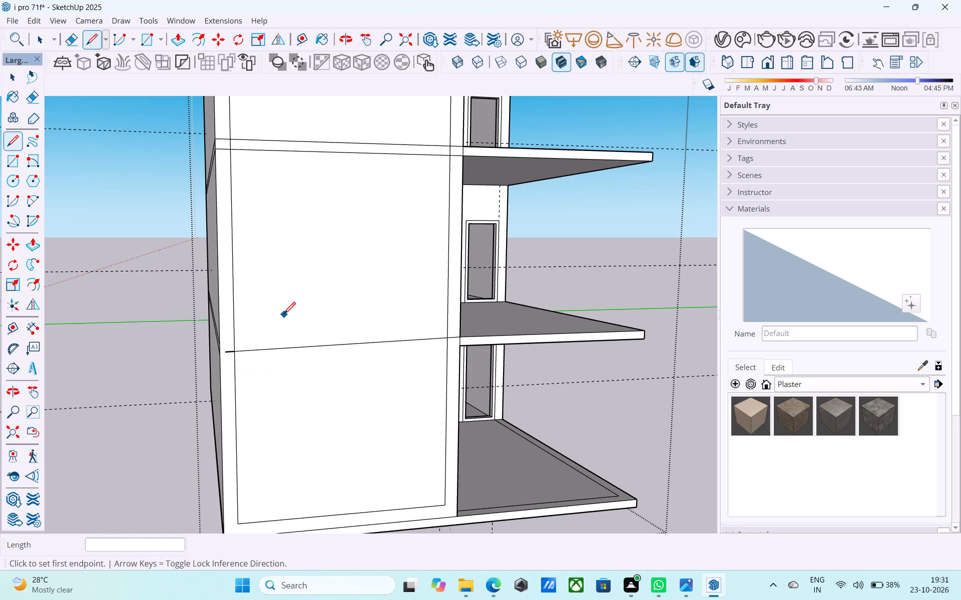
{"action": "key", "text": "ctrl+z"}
Draw two 13' 3" horizontal lines across the end wall face, level with the upper and lower edges of the slab above the ground floor.
{"action": "middle_click_drag", "start_coordinate": [327, 313], "coordinate": [147, 297]}
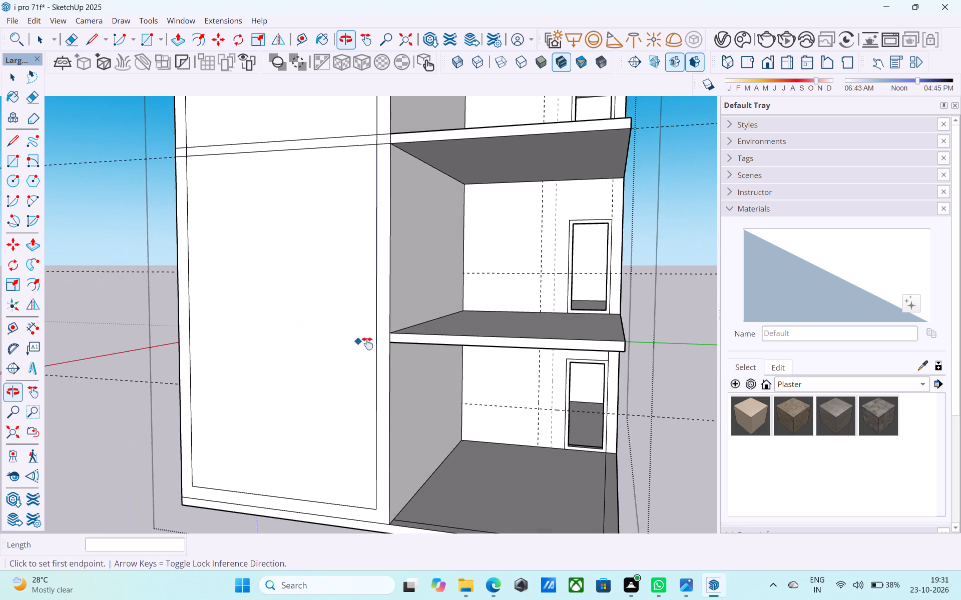
{"action": "middle_click_drag", "start_coordinate": [369, 343], "coordinate": [355, 340], "text": "shift"}
{"action": "scroll", "coordinate": [372, 344], "scroll_direction": "up", "scroll_amount": 4}
{"action": "left_click", "coordinate": [374, 321]}
{"action": "middle_click_drag", "start_coordinate": [223, 282], "coordinate": [594, 287], "text": "shift"}
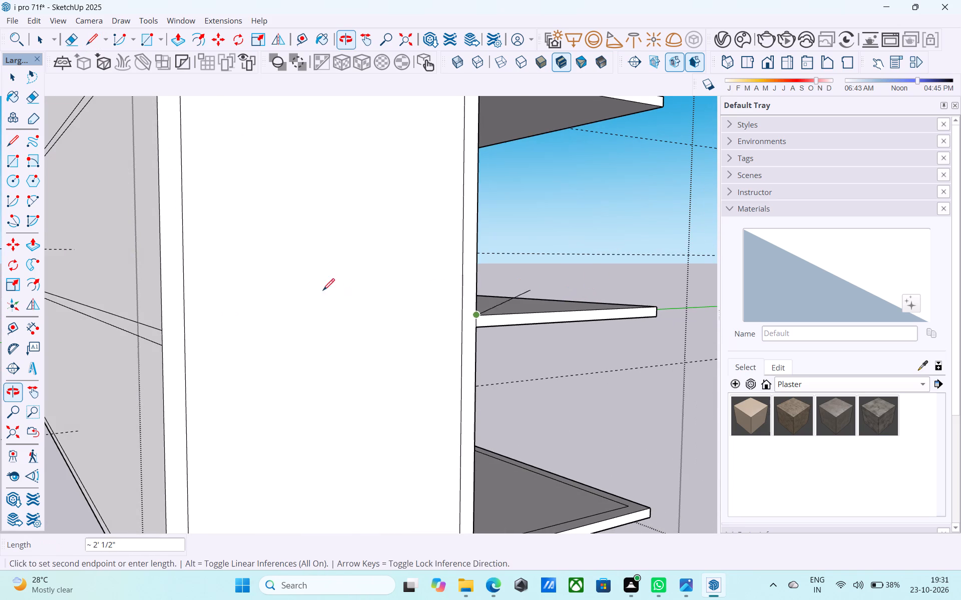
{"action": "left_click", "coordinate": [166, 330]}
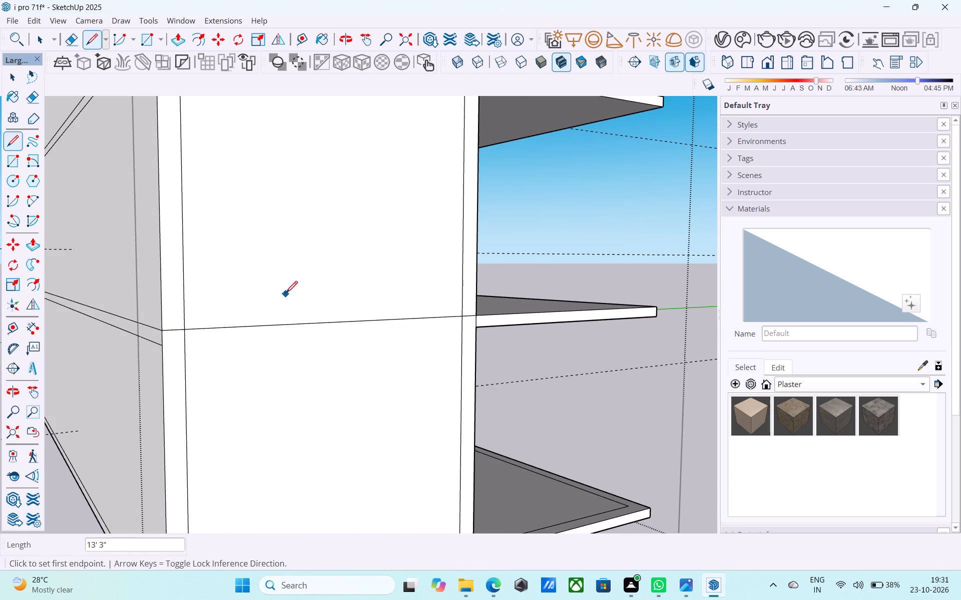
{"action": "middle_click_drag", "start_coordinate": [285, 294], "coordinate": [107, 243], "text": "shift"}
{"action": "left_click", "coordinate": [364, 290]}
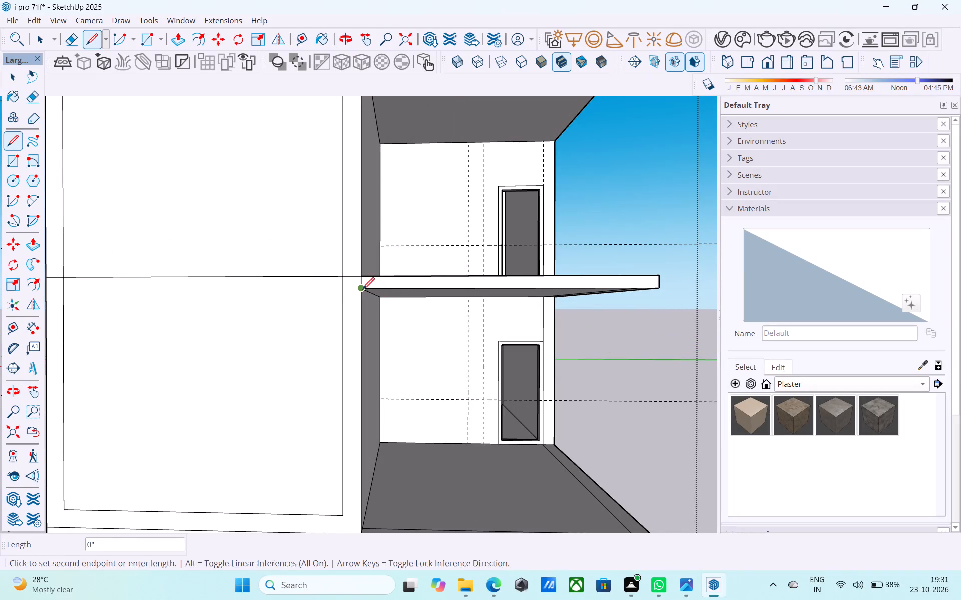
{"action": "middle_click_drag", "start_coordinate": [277, 270], "coordinate": [590, 277]}
{"action": "left_click", "coordinate": [216, 291]}
{"action": "scroll", "coordinate": [256, 250], "scroll_direction": "down", "scroll_amount": 2}
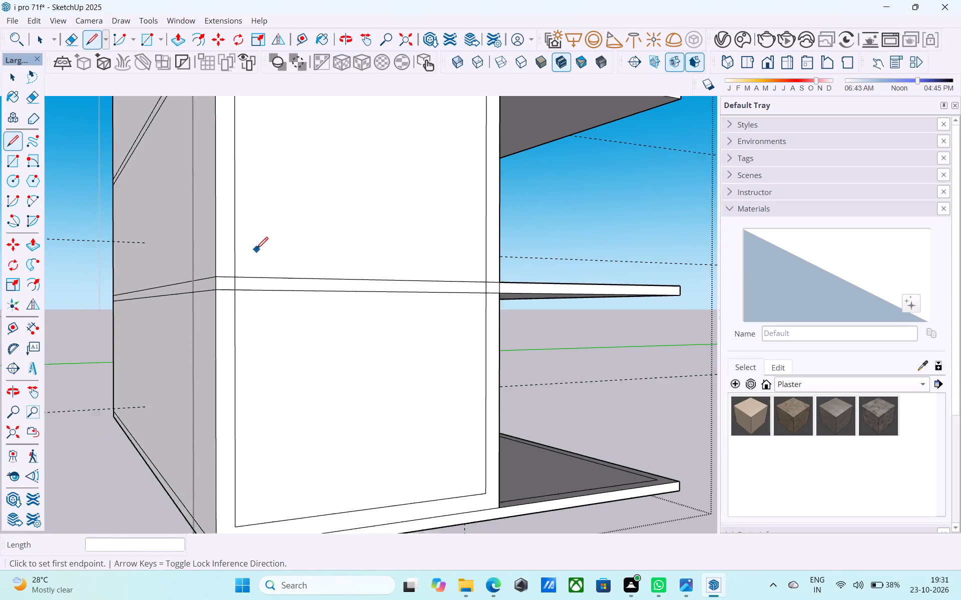
Save the model.
{"action": "scroll", "coordinate": [256, 250], "scroll_direction": "down", "scroll_amount": 10}
{"action": "middle_click_drag", "start_coordinate": [263, 251], "coordinate": [250, 329]}
{"action": "scroll", "coordinate": [256, 276], "scroll_direction": "down", "scroll_amount": 6}
{"action": "middle_click_drag", "start_coordinate": [272, 250], "coordinate": [334, 305]}
{"action": "scroll", "coordinate": [297, 229], "scroll_direction": "up", "scroll_amount": 6}
{"action": "key", "text": "space"}
{"action": "middle_click_drag", "start_coordinate": [287, 223], "coordinate": [280, 228]}
{"action": "scroll", "coordinate": [280, 228], "scroll_direction": "up", "scroll_amount": 1}
{"action": "key", "text": "ctrl+s"}
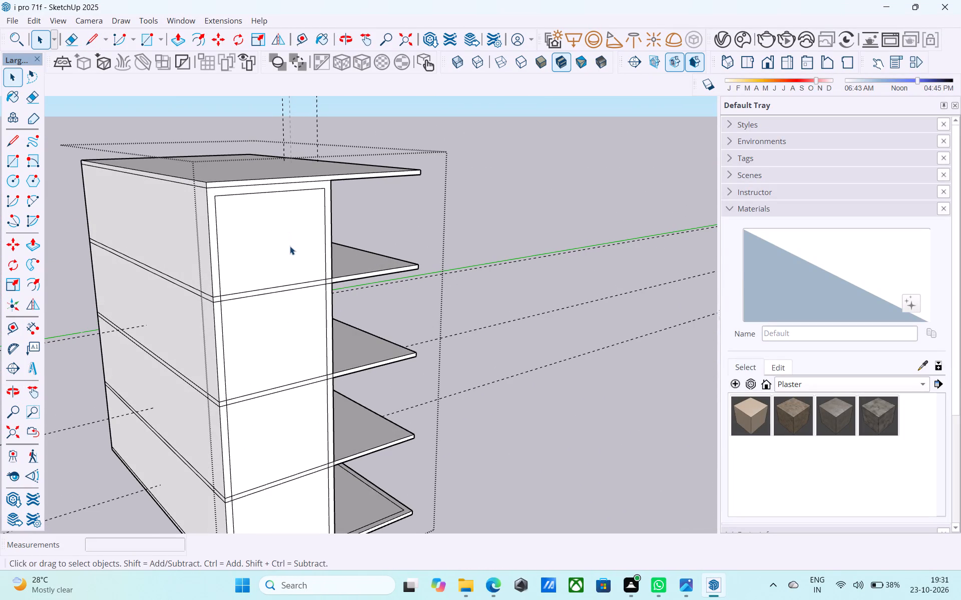
Inspect the building from all sides, checking the floor divisions on the walls and the recessed balcony areas.
{"action": "middle_click_drag", "start_coordinate": [291, 247], "coordinate": [138, 259], "text": "shift"}
{"action": "scroll", "coordinate": [197, 256], "scroll_direction": "down", "scroll_amount": 1, "text": "shift"}
{"action": "middle_click_drag", "start_coordinate": [209, 261], "coordinate": [46, 263], "text": "shift"}
{"action": "middle_click_drag", "start_coordinate": [271, 278], "coordinate": [38, 303]}
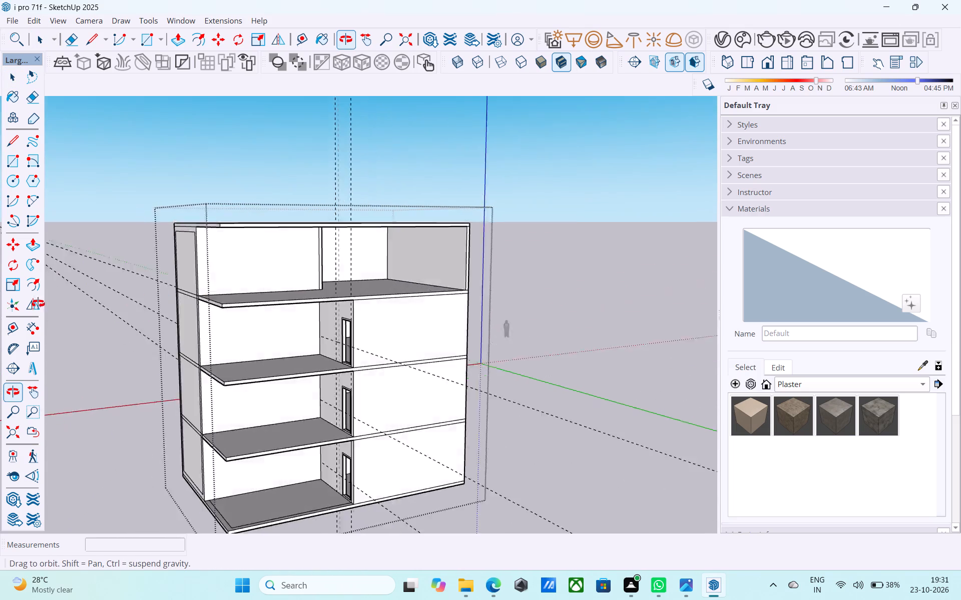
{"action": "middle_click_drag", "start_coordinate": [38, 303], "coordinate": [547, 303]}
{"action": "middle_click_drag", "start_coordinate": [497, 331], "coordinate": [451, 203], "text": "shift"}
{"action": "middle_click_drag", "start_coordinate": [379, 296], "coordinate": [709, 287]}
{"action": "middle_click_drag", "start_coordinate": [458, 294], "coordinate": [777, 291]}
{"action": "middle_click_drag", "start_coordinate": [619, 300], "coordinate": [773, 286]}
{"action": "middle_click_drag", "start_coordinate": [312, 303], "coordinate": [448, 308]}
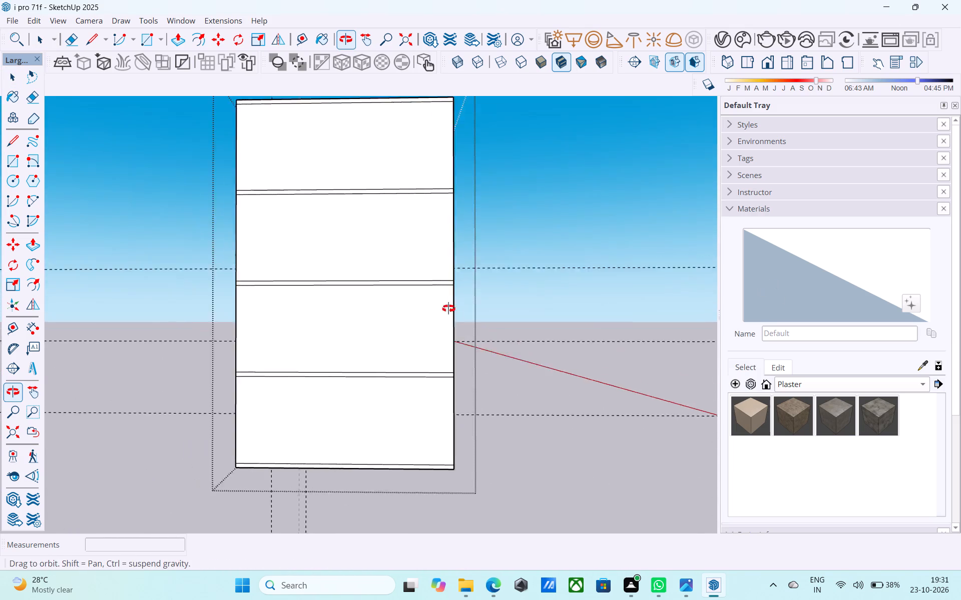
{"action": "middle_click_drag", "start_coordinate": [448, 308], "coordinate": [576, 303]}
{"action": "middle_click_drag", "start_coordinate": [394, 301], "coordinate": [647, 311]}
{"action": "middle_click_drag", "start_coordinate": [621, 298], "coordinate": [816, 293]}
{"action": "middle_click_drag", "start_coordinate": [467, 289], "coordinate": [587, 293]}
{"action": "scroll", "coordinate": [518, 285], "scroll_direction": "up", "scroll_amount": 4}
{"action": "middle_click_drag", "start_coordinate": [515, 281], "coordinate": [564, 297], "text": "shift"}
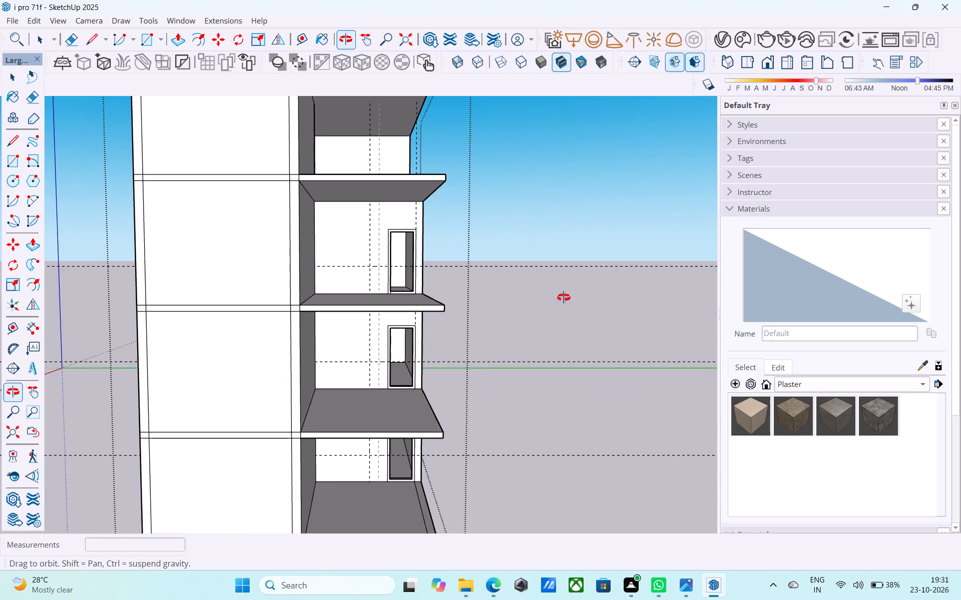
{"action": "middle_click_drag", "start_coordinate": [564, 297], "coordinate": [561, 299], "text": "shift"}
Draw a window rectangle from the guide intersection on the ground-floor recessed wall beside the door, first 6' by 6', resized to 4' by 4'.
{"action": "middle_click_drag", "start_coordinate": [506, 328], "coordinate": [531, 287]}
{"action": "middle_click_drag", "start_coordinate": [465, 345], "coordinate": [487, 288], "text": "shift"}
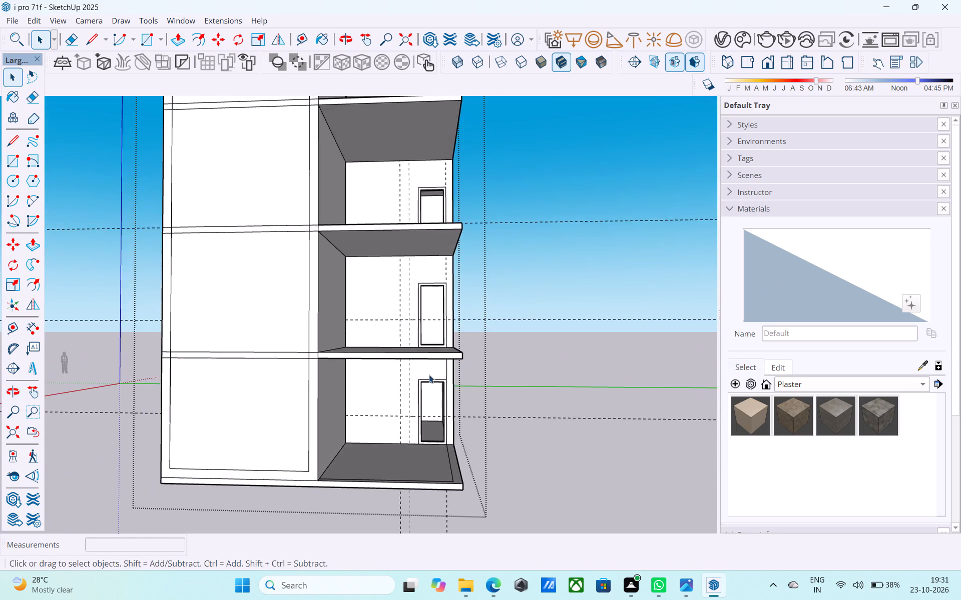
{"action": "scroll", "coordinate": [429, 381], "scroll_direction": "up", "scroll_amount": 6}
{"action": "middle_click_drag", "start_coordinate": [410, 389], "coordinate": [449, 312]}
{"action": "scroll", "coordinate": [439, 371], "scroll_direction": "up", "scroll_amount": 4}
{"action": "key", "text": "r"}
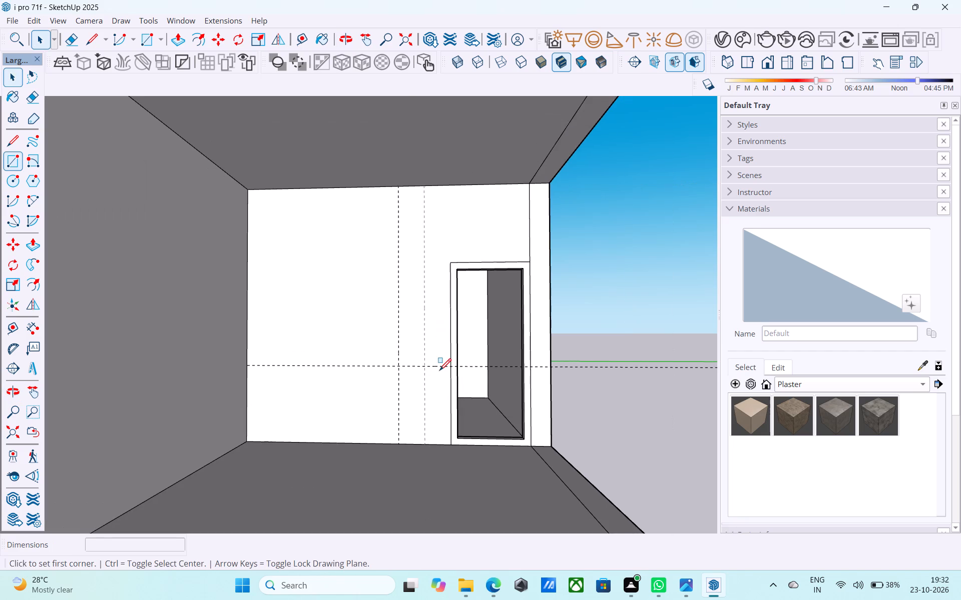
{"action": "scroll", "coordinate": [439, 371], "scroll_direction": "up", "scroll_amount": 4}
{"action": "left_click", "coordinate": [417, 361]}
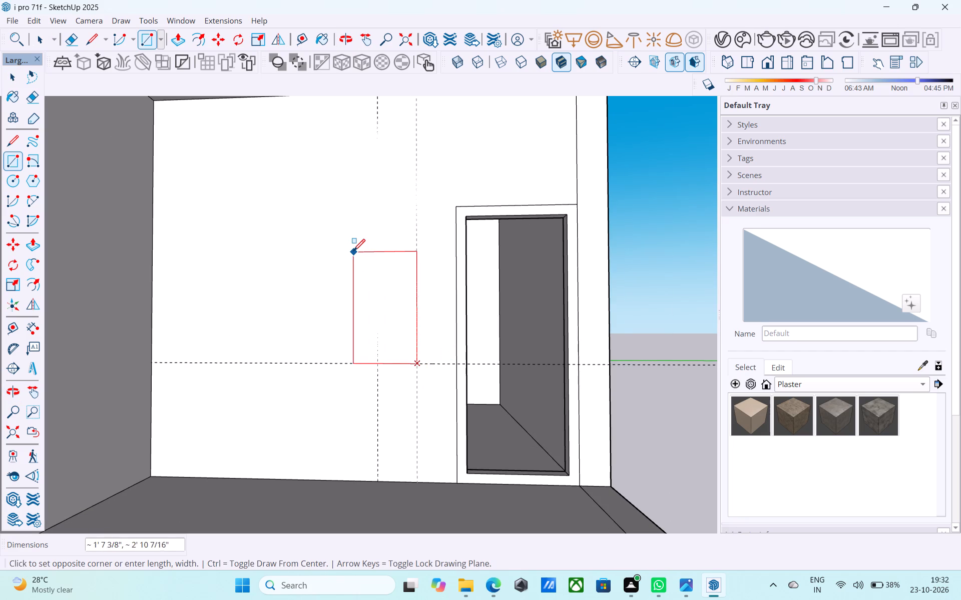
{"action": "type", "text": "6',6'"}
{"action": "key", "text": "Return"}
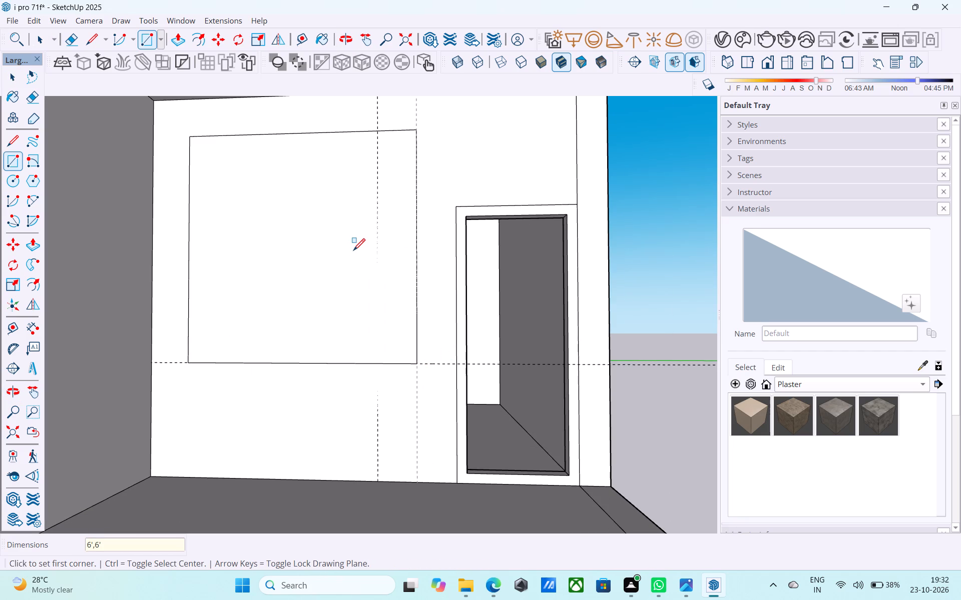
{"action": "type", "text": "4',4'"}
{"action": "key", "text": "Return"}
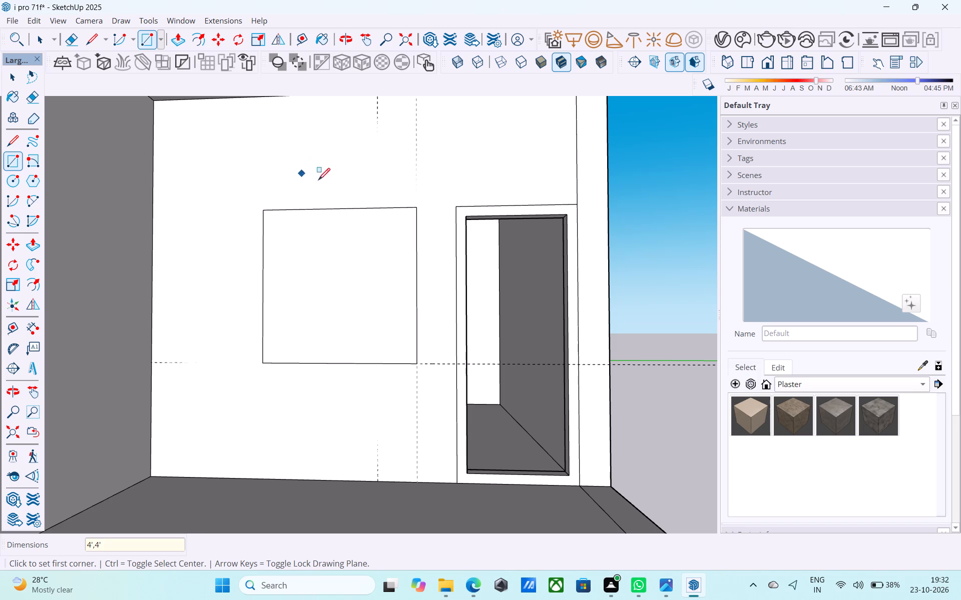
Erase the vertical guide that crosses the ground-floor window rectangle.
{"action": "key", "text": "space"}
{"action": "middle_click_drag", "start_coordinate": [321, 187], "coordinate": [254, 258]}
{"action": "scroll", "coordinate": [274, 250], "scroll_direction": "down", "scroll_amount": 2}
{"action": "middle_click", "coordinate": [357, 249]}
{"action": "scroll", "coordinate": [357, 249], "scroll_direction": "up", "scroll_amount": 2}
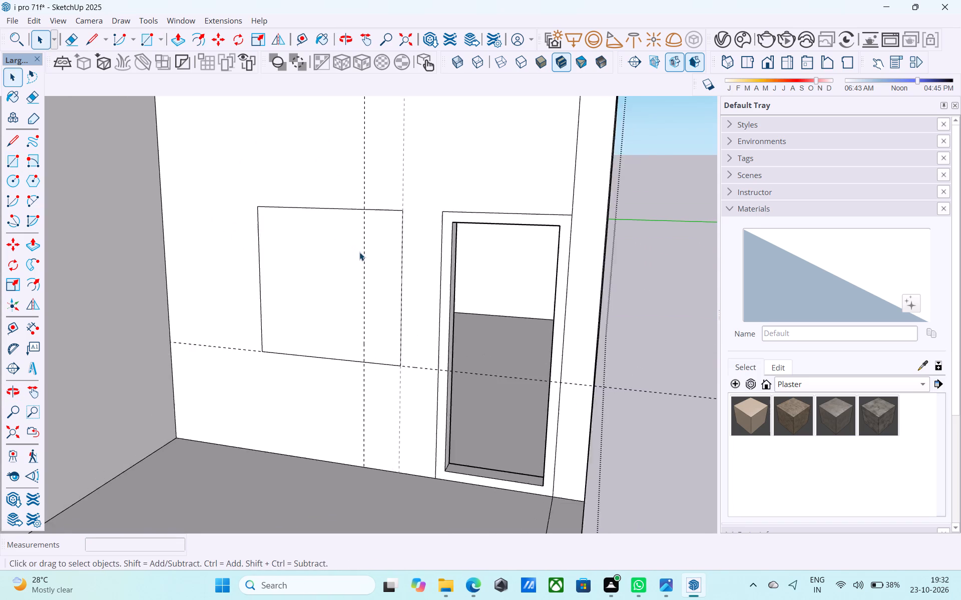
{"action": "scroll", "coordinate": [359, 252], "scroll_direction": "up", "scroll_amount": 3}
{"action": "key", "text": "e"}
{"action": "left_click", "coordinate": [364, 261]}
{"action": "left_click_drag", "start_coordinate": [366, 263], "coordinate": [363, 253]}
{"action": "key", "text": "space"}
Offset the ground-floor window rectangle inward by 3" to outline its frame.
{"action": "left_click", "coordinate": [362, 260]}
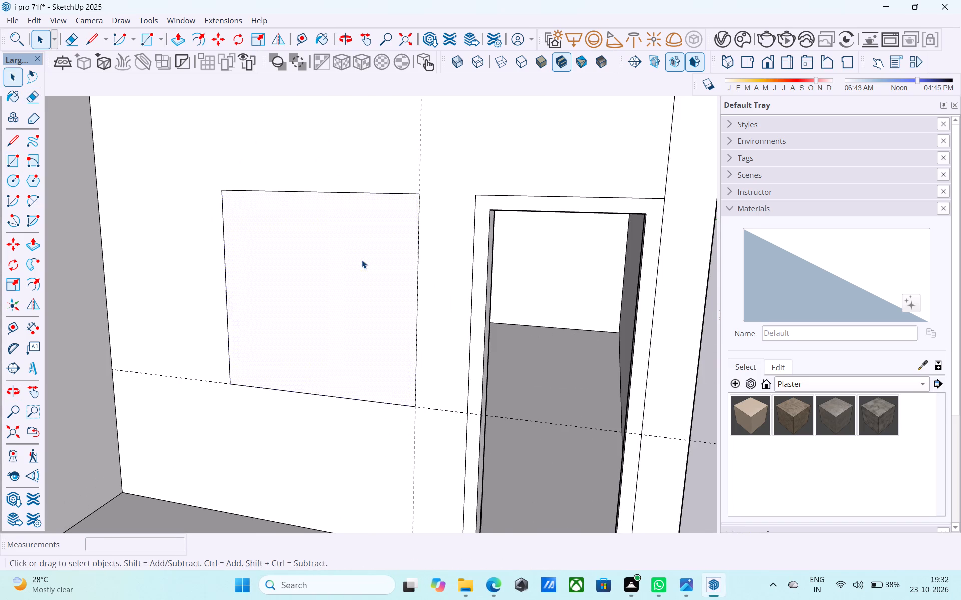
{"action": "scroll", "coordinate": [361, 260], "scroll_direction": "up", "scroll_amount": 2}
{"action": "key", "text": "f"}
{"action": "left_click", "coordinate": [361, 260]}
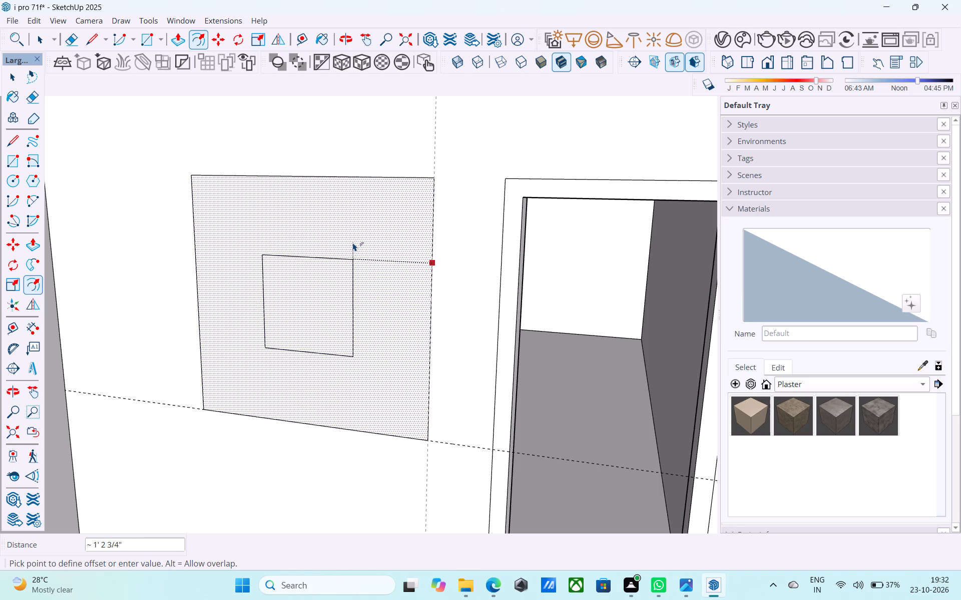
{"action": "type", "text": "3\""}
{"action": "key", "text": "Return"}
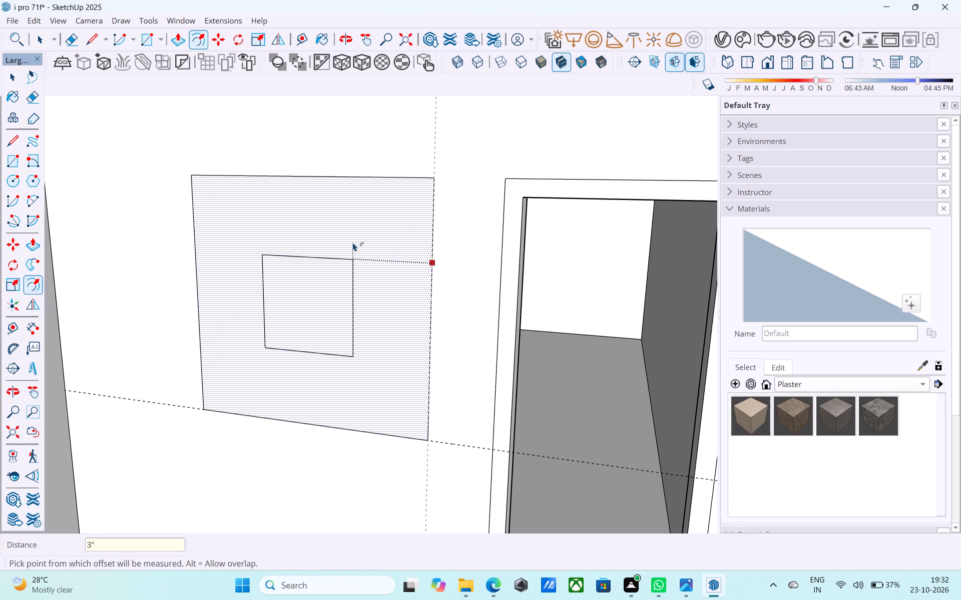
{"action": "key", "text": "space"}
Draw a 4' by 4' window rectangle from the guide intersection on the first-floor recessed wall, on the side of the door away from the outer corner.
{"action": "scroll", "coordinate": [339, 256], "scroll_direction": "down", "scroll_amount": 6}
{"action": "middle_click_drag", "start_coordinate": [346, 246], "coordinate": [345, 249]}
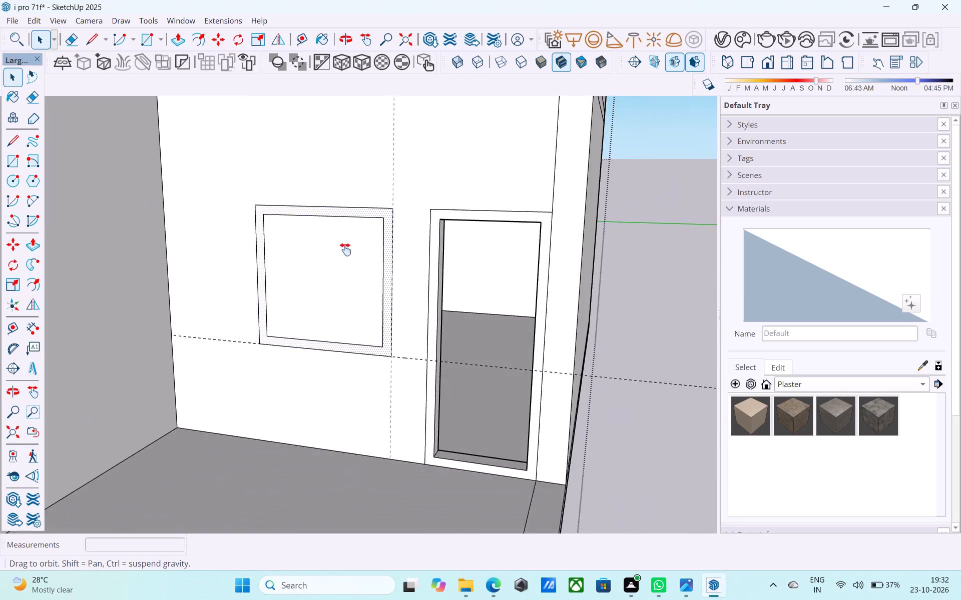
{"action": "middle_click_drag", "start_coordinate": [345, 249], "coordinate": [320, 410]}
{"action": "middle_click_drag", "start_coordinate": [335, 359], "coordinate": [302, 237], "text": "shift"}
{"action": "scroll", "coordinate": [305, 235], "scroll_direction": "down", "scroll_amount": 6}
{"action": "middle_click_drag", "start_coordinate": [343, 296], "coordinate": [348, 212]}
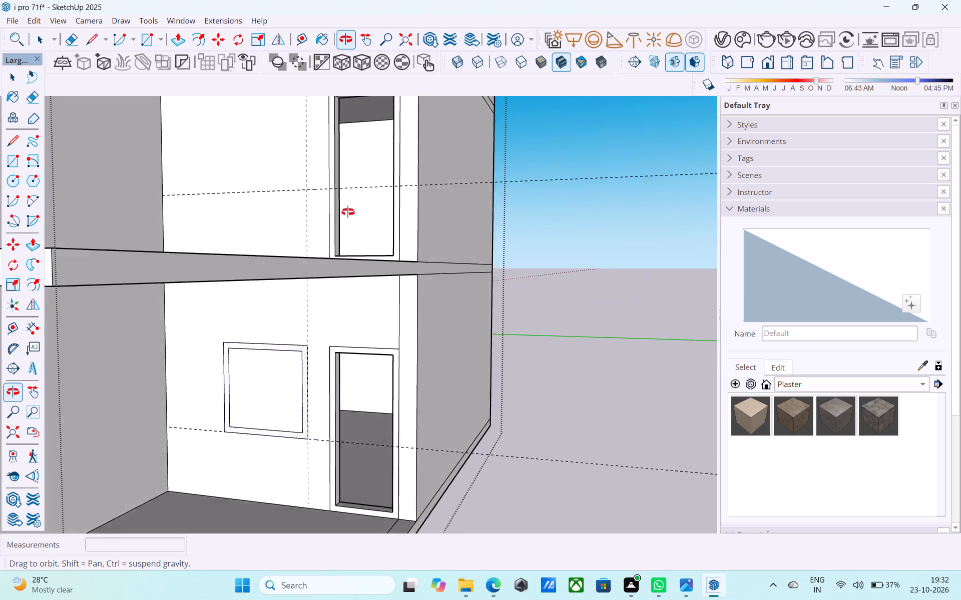
{"action": "middle_click_drag", "start_coordinate": [348, 212], "coordinate": [347, 205]}
{"action": "middle_click_drag", "start_coordinate": [343, 310], "coordinate": [365, 254]}
{"action": "scroll", "coordinate": [367, 254], "scroll_direction": "down", "scroll_amount": 6}
{"action": "middle_click_drag", "start_coordinate": [365, 251], "coordinate": [409, 353]}
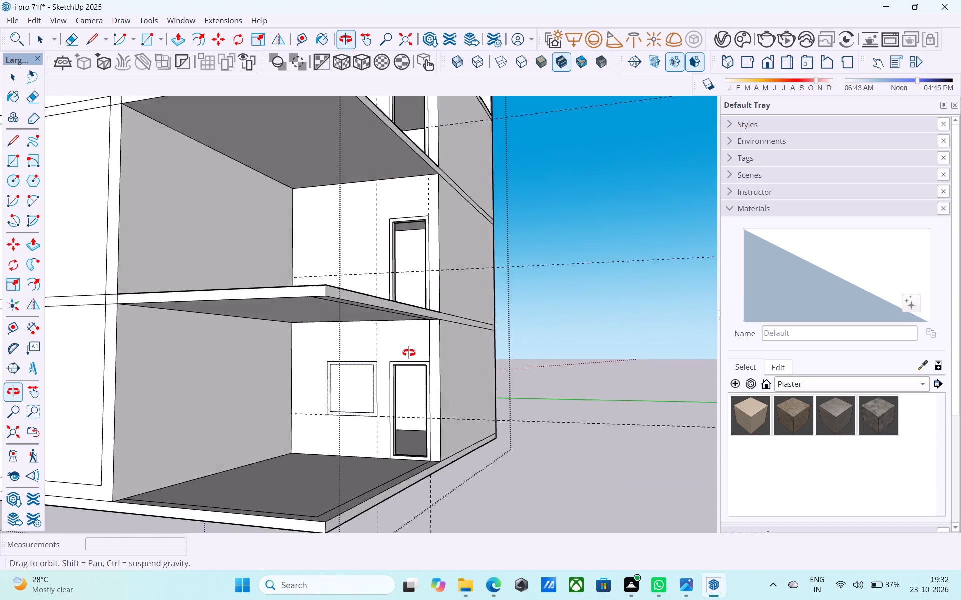
{"action": "middle_click_drag", "start_coordinate": [409, 353], "coordinate": [424, 370]}
{"action": "middle_click_drag", "start_coordinate": [386, 315], "coordinate": [401, 341], "text": "shift"}
{"action": "middle_click_drag", "start_coordinate": [403, 297], "coordinate": [389, 328]}
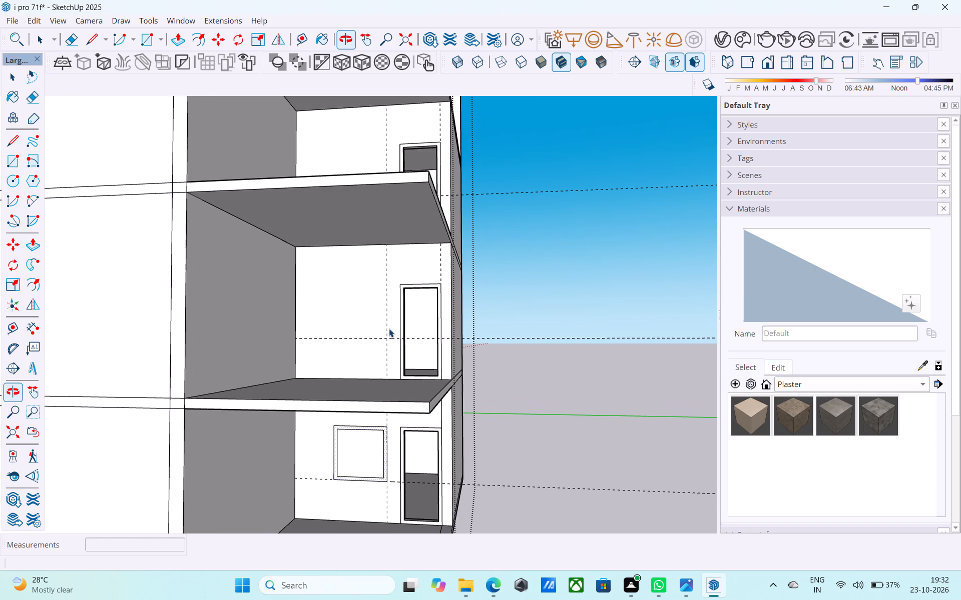
{"action": "key", "text": "r"}
{"action": "scroll", "coordinate": [389, 328], "scroll_direction": "up", "scroll_amount": 6}
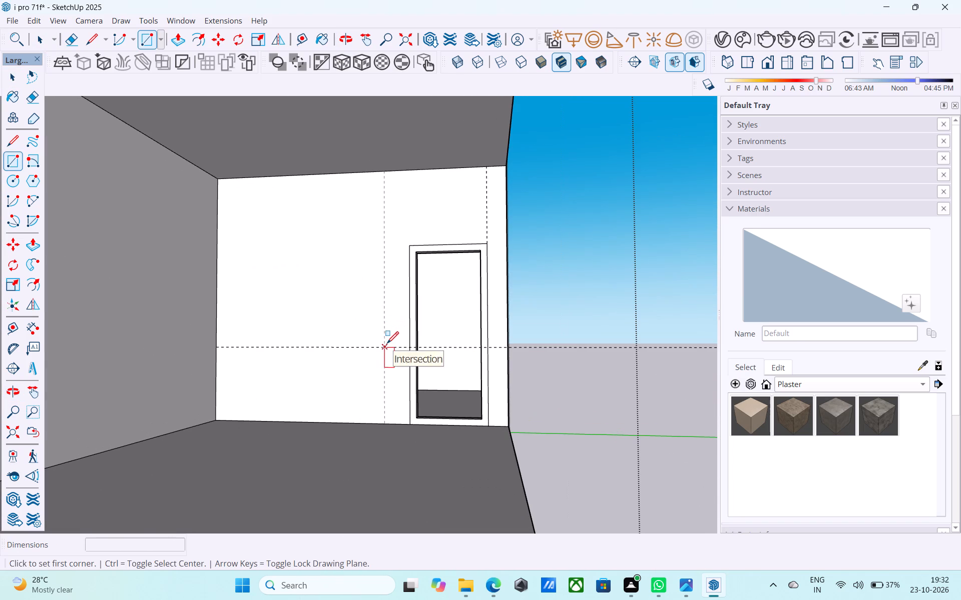
{"action": "left_click", "coordinate": [387, 344]}
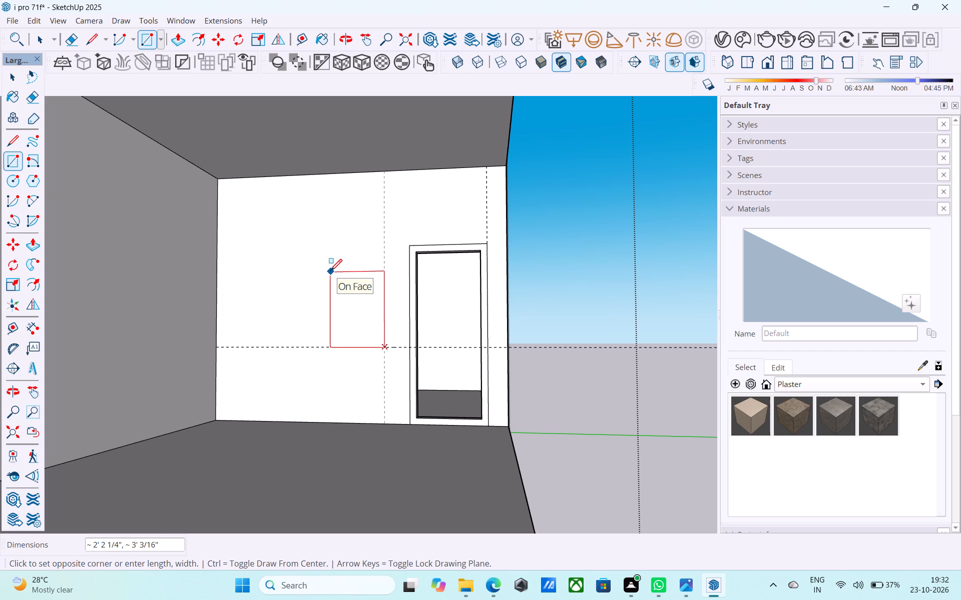
{"action": "type", "text": "4',4'"}
{"action": "key", "text": "Return"}
{"action": "key", "text": "space"}
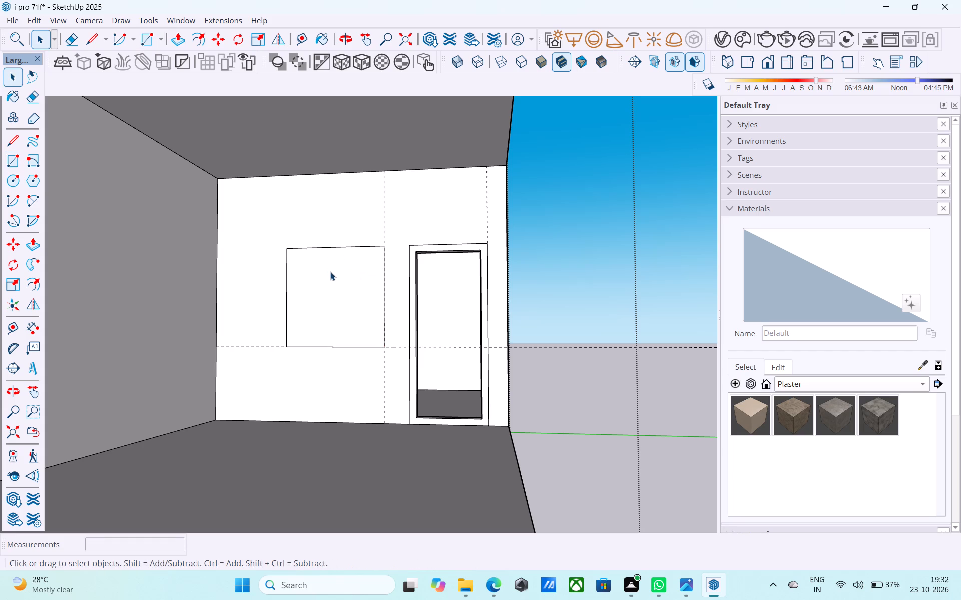
Offset the first-floor window rectangle inward by 3" to outline its frame.
{"action": "left_click_drag", "start_coordinate": [329, 279], "coordinate": [329, 297]}
{"action": "left_click", "coordinate": [332, 299]}
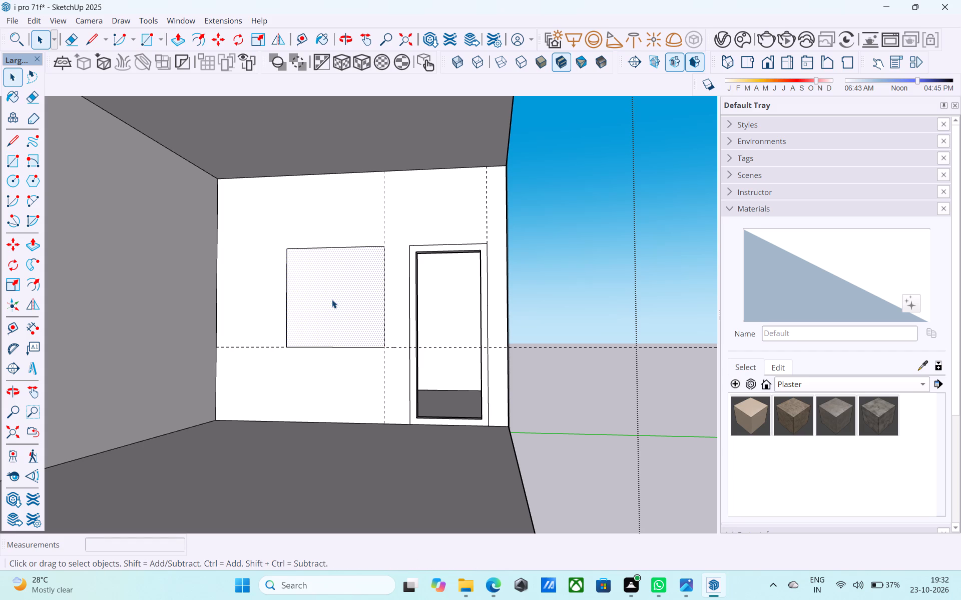
{"action": "key", "text": "f"}
{"action": "left_click", "coordinate": [332, 299]}
{"action": "type", "text": "3\""}
{"action": "key", "text": "Return"}
{"action": "key", "text": "space"}
Draw a 4' by 4' window rectangle from the guide intersection beside the door on the second-floor recessed wall.
{"action": "scroll", "coordinate": [315, 287], "scroll_direction": "down", "scroll_amount": 10}
{"action": "middle_click_drag", "start_coordinate": [306, 290], "coordinate": [306, 299]}
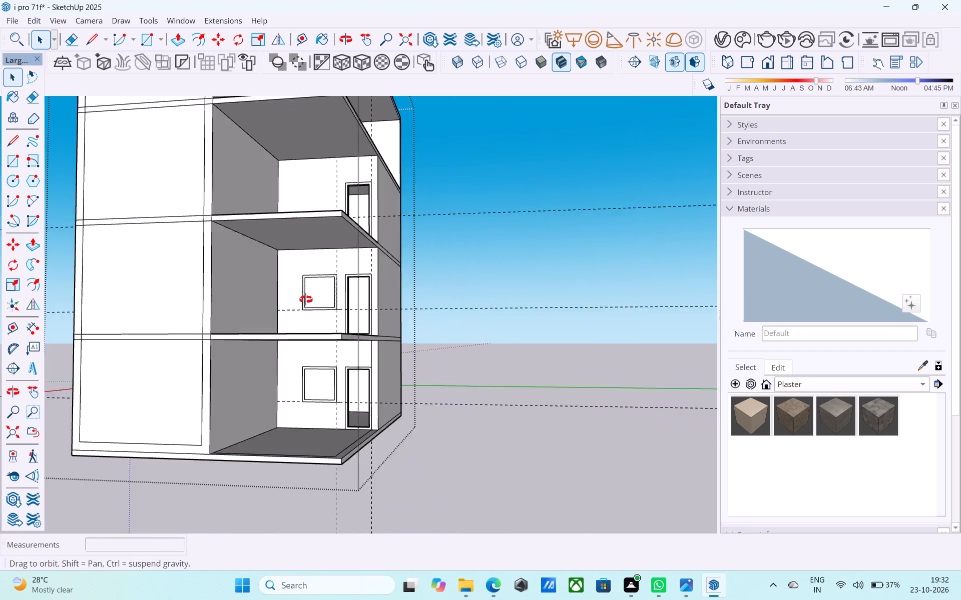
{"action": "scroll", "coordinate": [306, 299], "scroll_direction": "down", "scroll_amount": 2}
{"action": "middle_click_drag", "start_coordinate": [306, 299], "coordinate": [322, 381]}
{"action": "scroll", "coordinate": [326, 269], "scroll_direction": "up", "scroll_amount": 5}
{"action": "middle_click_drag", "start_coordinate": [320, 259], "coordinate": [315, 285], "text": "shift"}
{"action": "scroll", "coordinate": [315, 285], "scroll_direction": "up", "scroll_amount": 6}
{"action": "key", "text": "r"}
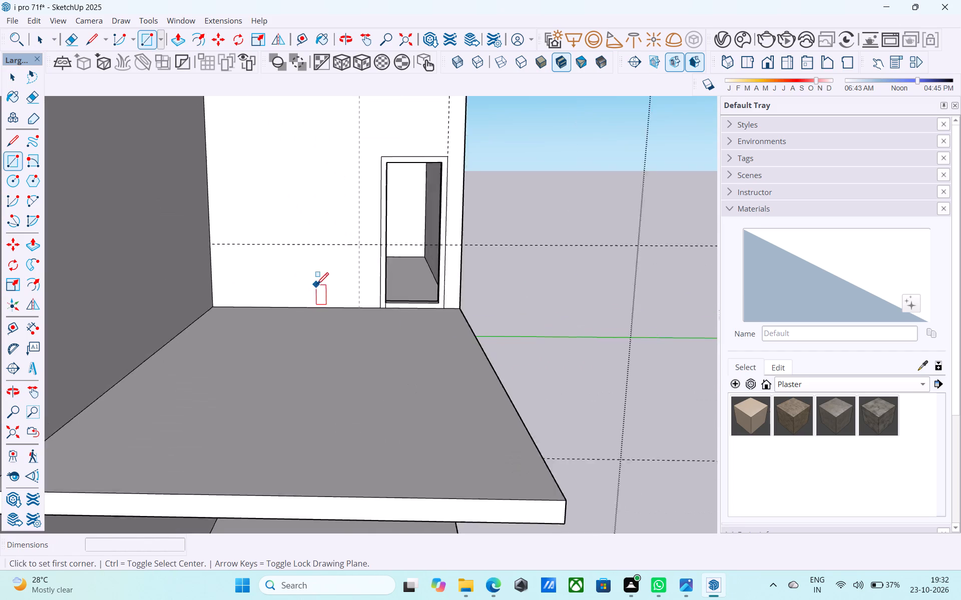
{"action": "scroll", "coordinate": [317, 285], "scroll_direction": "up", "scroll_amount": 4}
{"action": "scroll", "coordinate": [369, 245], "scroll_direction": "down", "scroll_amount": 4}
{"action": "middle_click_drag", "start_coordinate": [369, 245], "coordinate": [369, 250]}
{"action": "scroll", "coordinate": [370, 250], "scroll_direction": "up", "scroll_amount": 1}
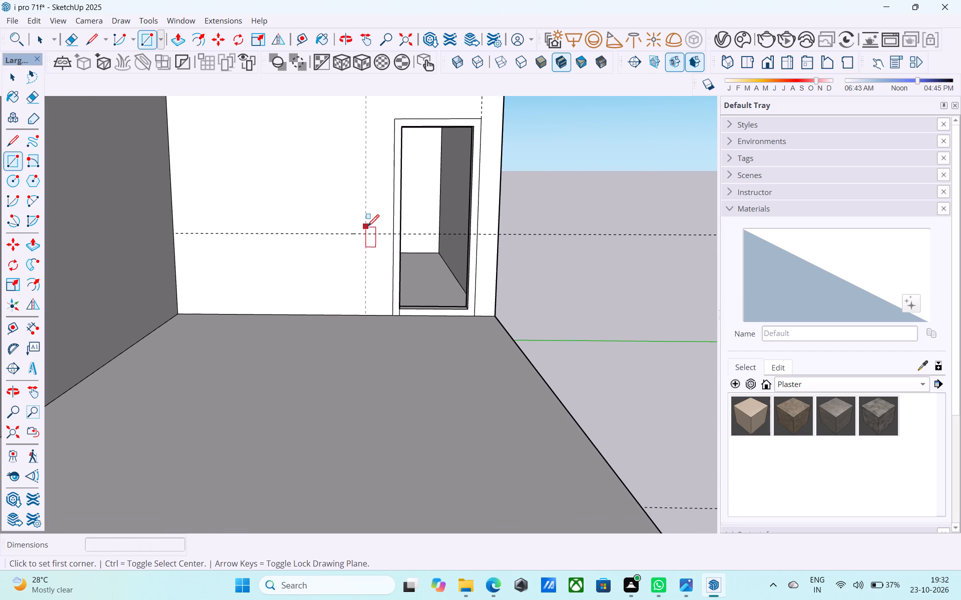
{"action": "left_click", "coordinate": [368, 232]}
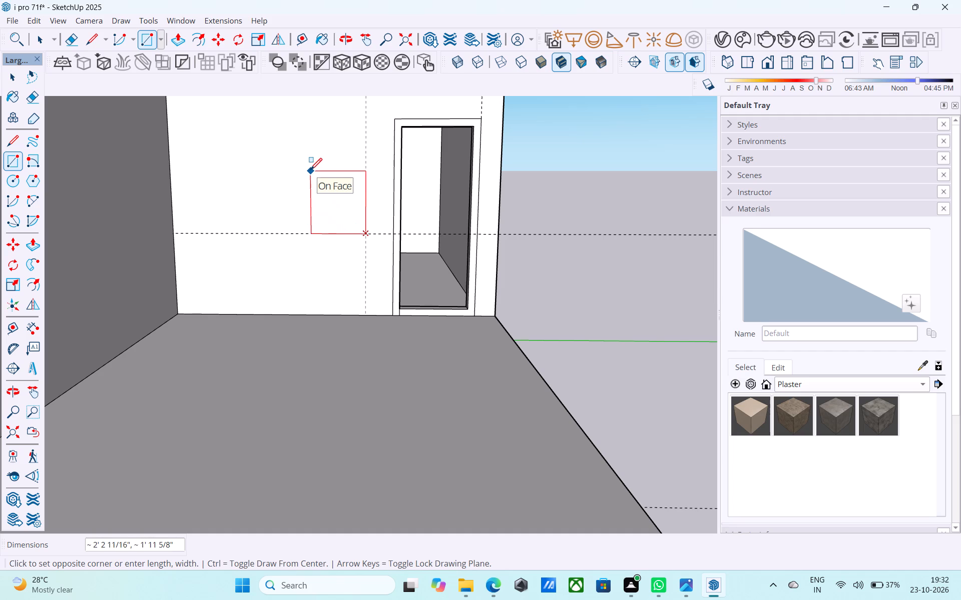
{"action": "type", "text": "4',4'"}
{"action": "key", "text": "Return"}
{"action": "key", "text": "space"}
Offset the second-floor window rectangle inward by 3" to outline its frame.
{"action": "left_click", "coordinate": [320, 168]}
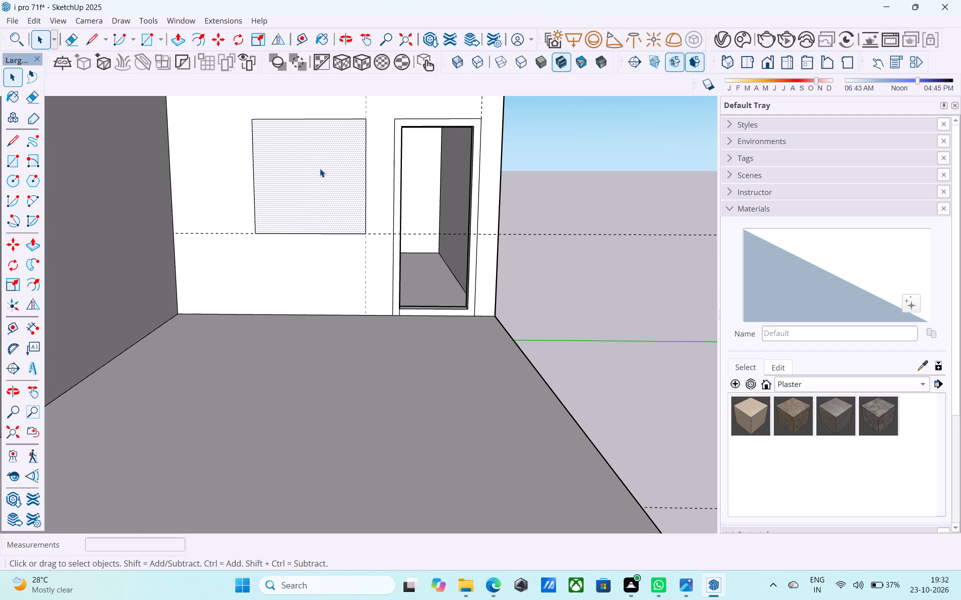
{"action": "key", "text": "f"}
{"action": "left_click", "coordinate": [320, 168]}
{"action": "key", "text": "3"}
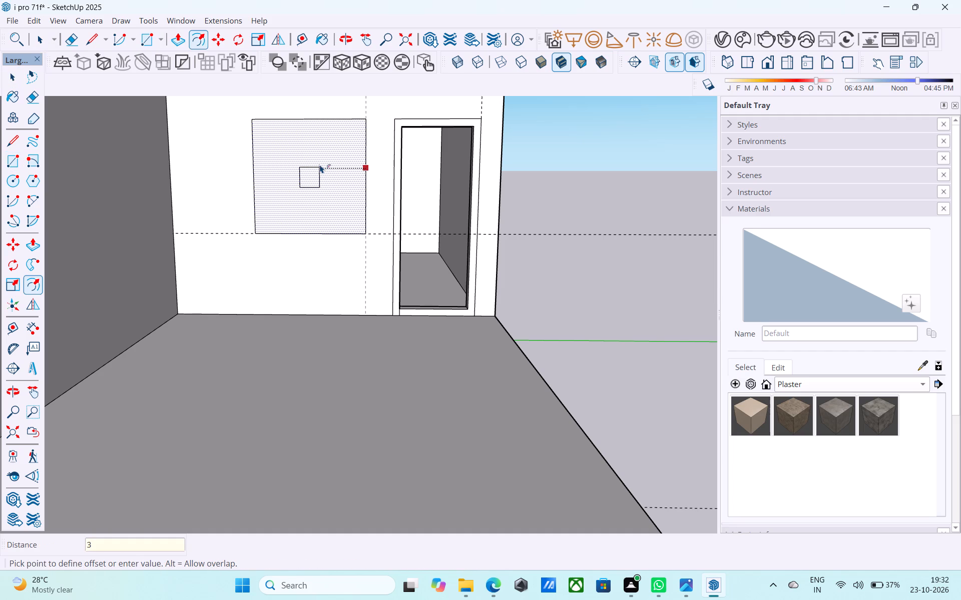
{"action": "key", "text": "shift+quotedbl"}
{"action": "key", "text": "Return"}
{"action": "key", "text": "space"}
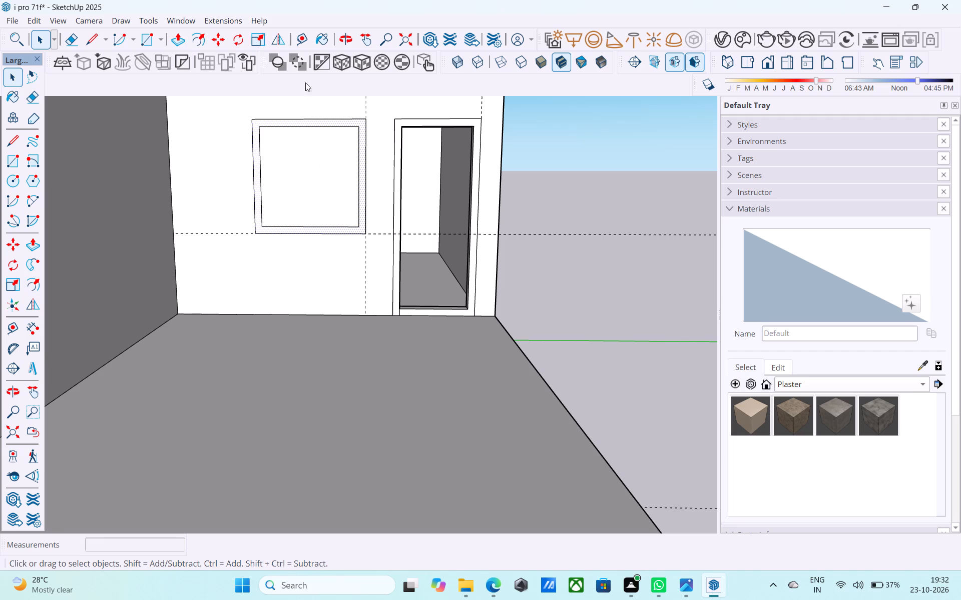
Push the ground-floor window's inner pane 6" into the recessed wall with Push/Pull, leaving the 3" frame in place.
{"action": "scroll", "coordinate": [296, 75], "scroll_direction": "down", "scroll_amount": 13}
{"action": "middle_click_drag", "start_coordinate": [293, 190], "coordinate": [276, 167]}
{"action": "scroll", "coordinate": [286, 178], "scroll_direction": "down", "scroll_amount": 6}
{"action": "middle_click_drag", "start_coordinate": [291, 196], "coordinate": [329, 226]}
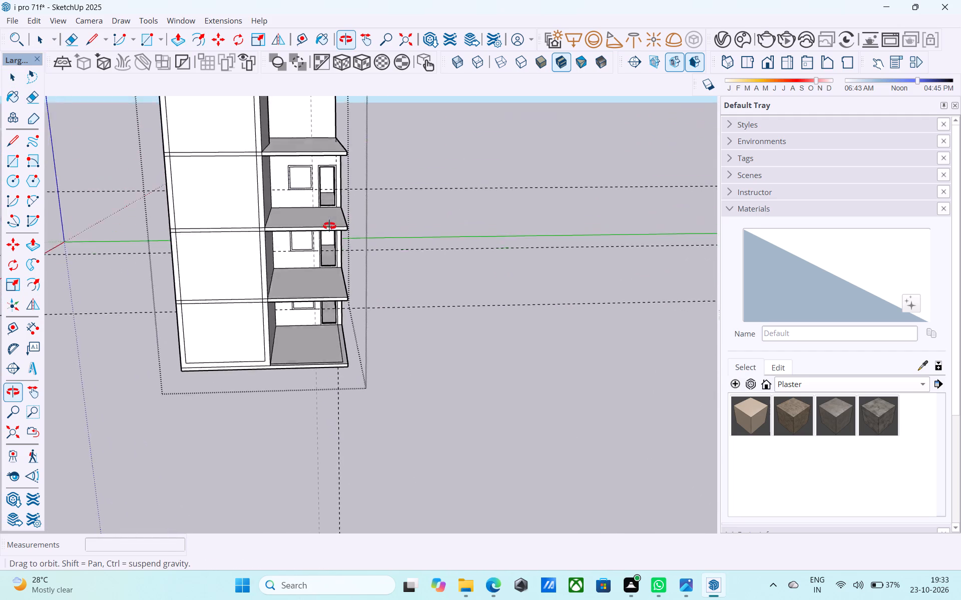
{"action": "middle_click_drag", "start_coordinate": [329, 226], "coordinate": [321, 208]}
{"action": "middle_click_drag", "start_coordinate": [305, 241], "coordinate": [275, 221]}
{"action": "scroll", "coordinate": [294, 251], "scroll_direction": "up", "scroll_amount": 11}
{"action": "left_click", "coordinate": [255, 278]}
{"action": "scroll", "coordinate": [255, 278], "scroll_direction": "up", "scroll_amount": 4}
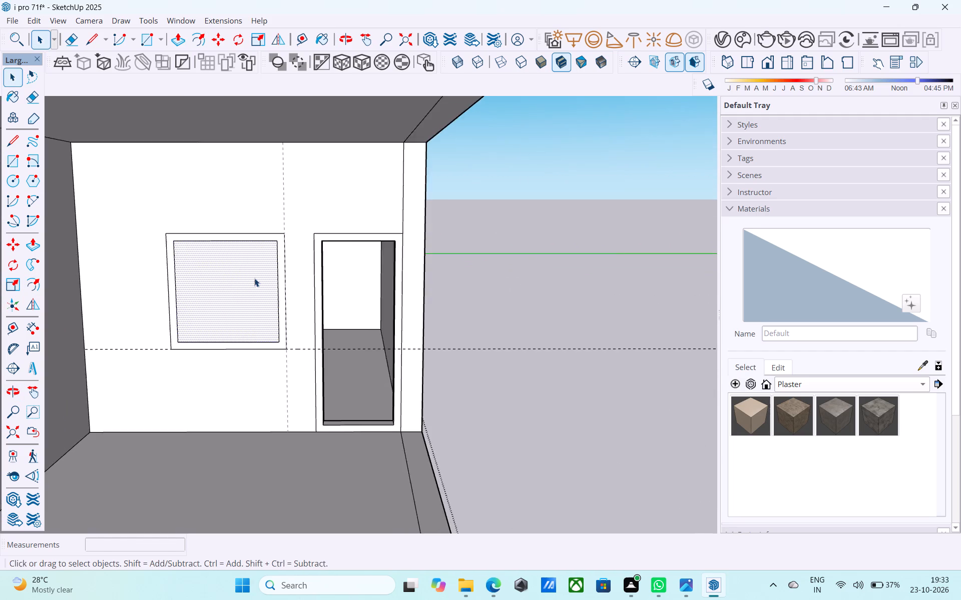
{"action": "scroll", "coordinate": [254, 278], "scroll_direction": "up", "scroll_amount": 7}
{"action": "middle_click_drag", "start_coordinate": [254, 278], "coordinate": [279, 309]}
{"action": "key", "text": "p"}
{"action": "left_click", "coordinate": [264, 302]}
{"action": "scroll", "coordinate": [256, 288], "scroll_direction": "up", "scroll_amount": 2}
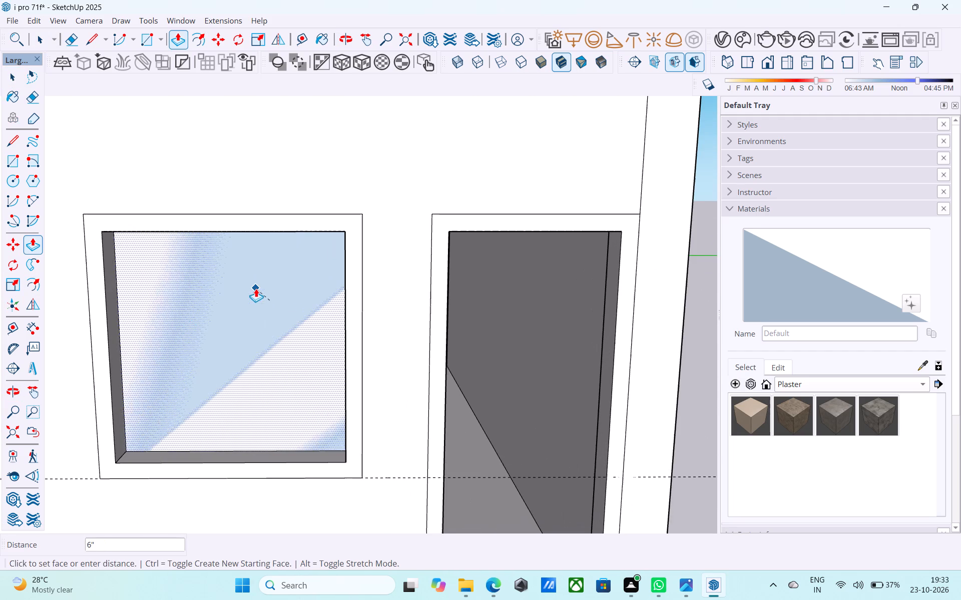
{"action": "left_click", "coordinate": [255, 288]}
Repeat the 6" push on the inner window panes of the first and second floors.
{"action": "scroll", "coordinate": [259, 280], "scroll_direction": "down", "scroll_amount": 11}
{"action": "middle_click_drag", "start_coordinate": [259, 280], "coordinate": [284, 375], "text": "shift"}
{"action": "scroll", "coordinate": [293, 317], "scroll_direction": "up", "scroll_amount": 4}
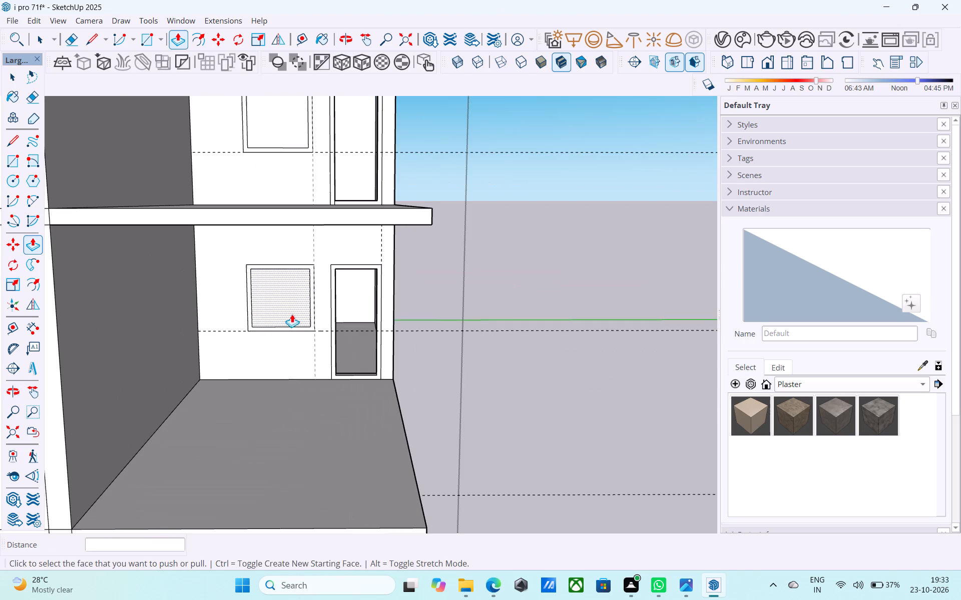
{"action": "double_click", "coordinate": [281, 299]}
{"action": "scroll", "coordinate": [309, 229], "scroll_direction": "down", "scroll_amount": 3}
{"action": "middle_click_drag", "start_coordinate": [306, 229], "coordinate": [294, 397], "text": "shift"}
{"action": "double_click", "coordinate": [280, 319]}
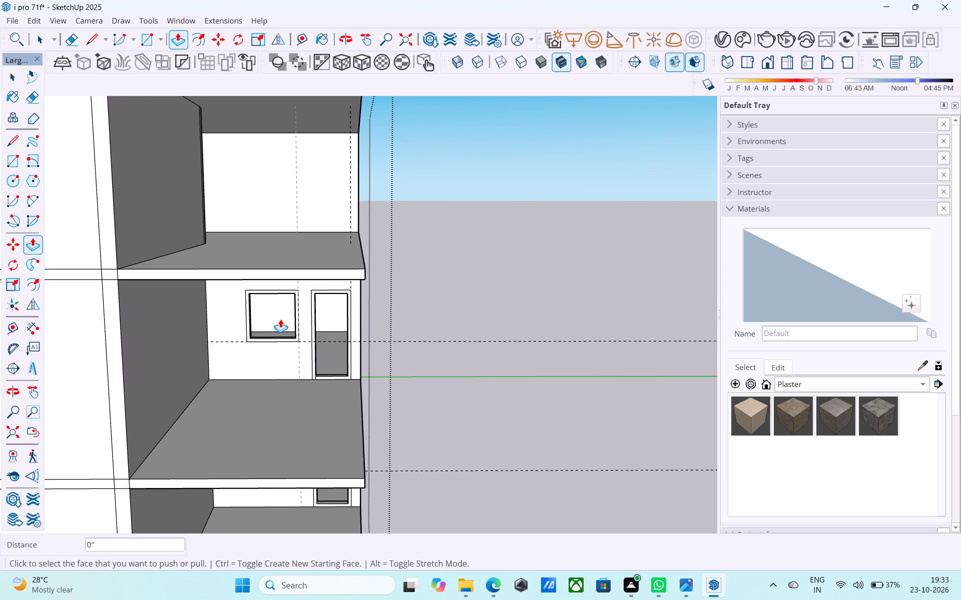
Save the model.
{"action": "scroll", "coordinate": [281, 318], "scroll_direction": "down", "scroll_amount": 4}
{"action": "middle_click_drag", "start_coordinate": [280, 322], "coordinate": [234, 312], "text": "shift"}
{"action": "key", "text": "ctrl+s"}
{"action": "key", "text": "space"}
Examine the building from several sides, comparing the recessed windows, doors and end wall on each floor.
{"action": "scroll", "coordinate": [249, 301], "scroll_direction": "down", "scroll_amount": 7}
{"action": "middle_click_drag", "start_coordinate": [255, 311], "coordinate": [236, 306]}
{"action": "scroll", "coordinate": [261, 302], "scroll_direction": "down", "scroll_amount": 4}
{"action": "middle_click_drag", "start_coordinate": [266, 286], "coordinate": [309, 371]}
{"action": "scroll", "coordinate": [319, 350], "scroll_direction": "down", "scroll_amount": 3}
{"action": "middle_click_drag", "start_coordinate": [313, 359], "coordinate": [256, 237]}
{"action": "scroll", "coordinate": [256, 236], "scroll_direction": "up", "scroll_amount": 5}
{"action": "scroll", "coordinate": [261, 233], "scroll_direction": "down", "scroll_amount": 5}
{"action": "middle_click_drag", "start_coordinate": [271, 280], "coordinate": [255, 194]}
{"action": "scroll", "coordinate": [263, 280], "scroll_direction": "up", "scroll_amount": 10}
{"action": "middle_click_drag", "start_coordinate": [308, 291], "coordinate": [390, 473]}
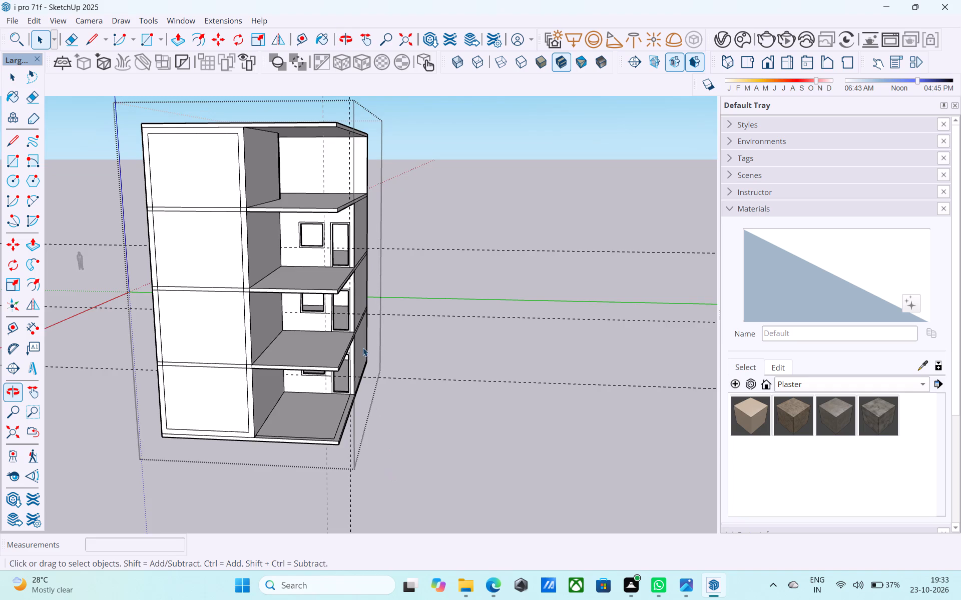
{"action": "scroll", "coordinate": [353, 331], "scroll_direction": "down", "scroll_amount": 5}
{"action": "middle_click_drag", "start_coordinate": [351, 334], "coordinate": [310, 389]}
{"action": "middle_click_drag", "start_coordinate": [324, 365], "coordinate": [368, 304]}
{"action": "scroll", "coordinate": [340, 279], "scroll_direction": "up", "scroll_amount": 9}
{"action": "middle_click_drag", "start_coordinate": [324, 286], "coordinate": [308, 278]}
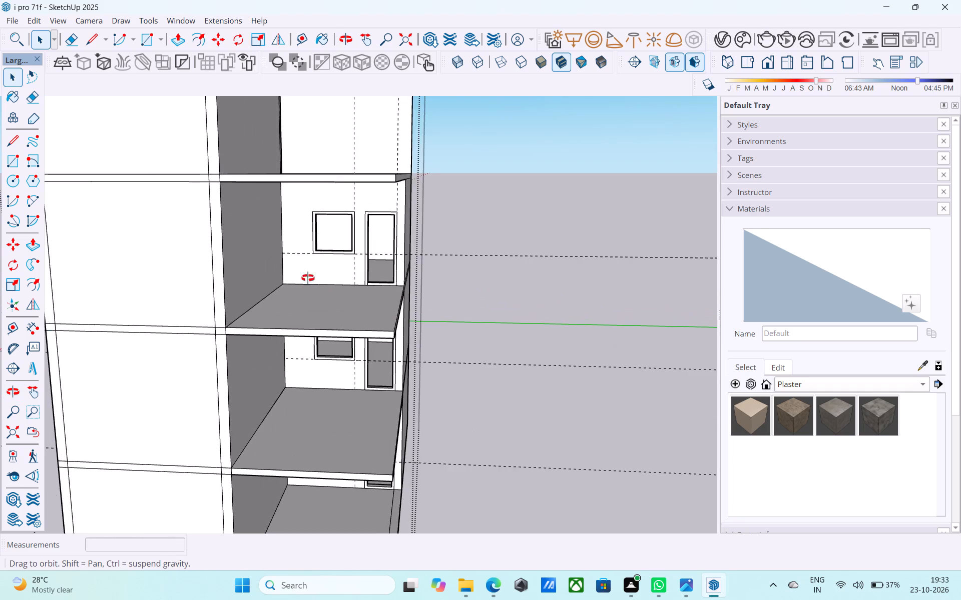
{"action": "middle_click_drag", "start_coordinate": [308, 278], "coordinate": [168, 246]}
{"action": "scroll", "coordinate": [430, 249], "scroll_direction": "down", "scroll_amount": 5}
{"action": "middle_click_drag", "start_coordinate": [432, 255], "coordinate": [456, 366]}
{"action": "scroll", "coordinate": [468, 334], "scroll_direction": "down", "scroll_amount": 6}
{"action": "middle_click_drag", "start_coordinate": [461, 347], "coordinate": [425, 317]}
{"action": "scroll", "coordinate": [331, 218], "scroll_direction": "up", "scroll_amount": 5}
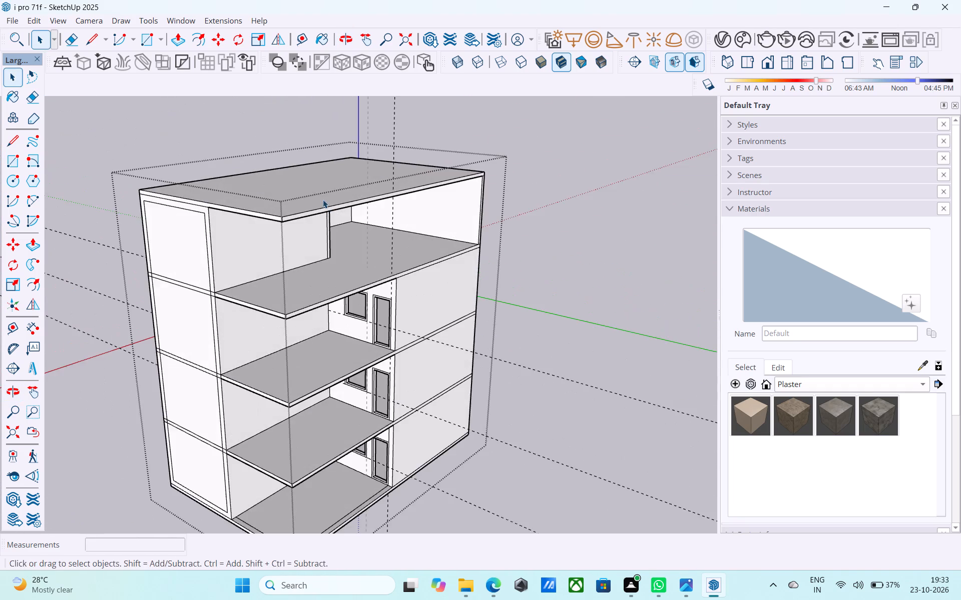
{"action": "middle_click_drag", "start_coordinate": [312, 194], "coordinate": [604, 183]}
{"action": "middle_click_drag", "start_coordinate": [275, 234], "coordinate": [0, 258]}
{"action": "middle_click_drag", "start_coordinate": [324, 247], "coordinate": [96, 246]}
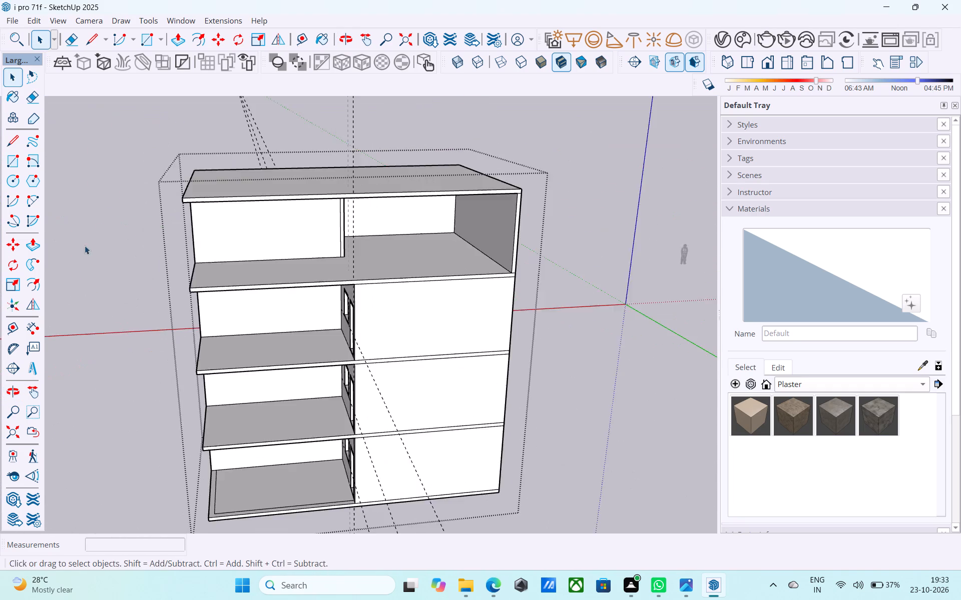
{"action": "scroll", "coordinate": [210, 239], "scroll_direction": "up", "scroll_amount": 1}
{"action": "middle_click_drag", "start_coordinate": [440, 219], "coordinate": [574, 165]}
{"action": "middle_click_drag", "start_coordinate": [306, 204], "coordinate": [516, 205]}
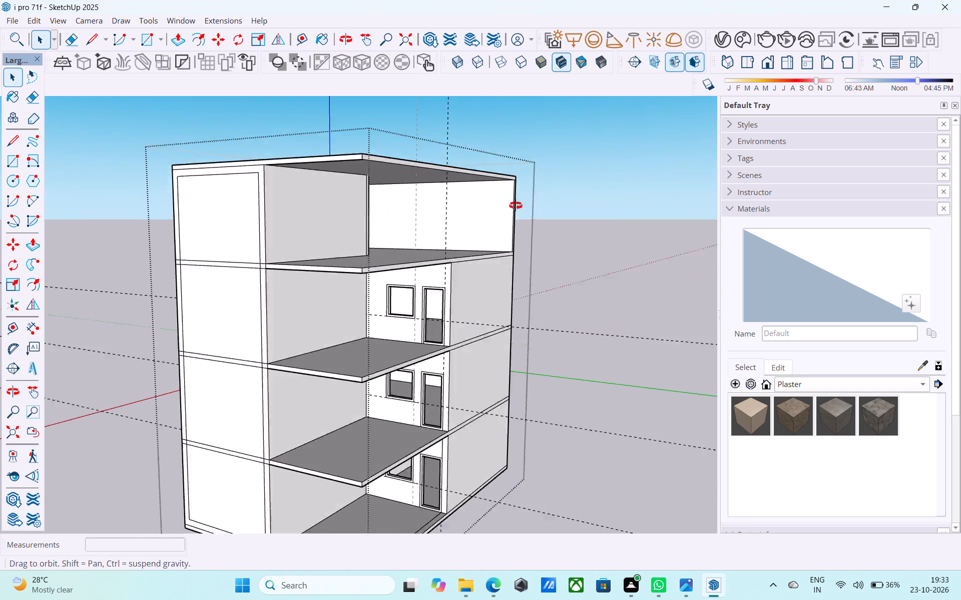
{"action": "middle_click_drag", "start_coordinate": [516, 205], "coordinate": [518, 206]}
{"action": "scroll", "coordinate": [305, 205], "scroll_direction": "down", "scroll_amount": 6}
{"action": "middle_click_drag", "start_coordinate": [315, 222], "coordinate": [417, 226]}
{"action": "scroll", "coordinate": [421, 227], "scroll_direction": "up", "scroll_amount": 6}
{"action": "scroll", "coordinate": [441, 227], "scroll_direction": "down", "scroll_amount": 6}
{"action": "middle_click_drag", "start_coordinate": [445, 245], "coordinate": [378, 192]}
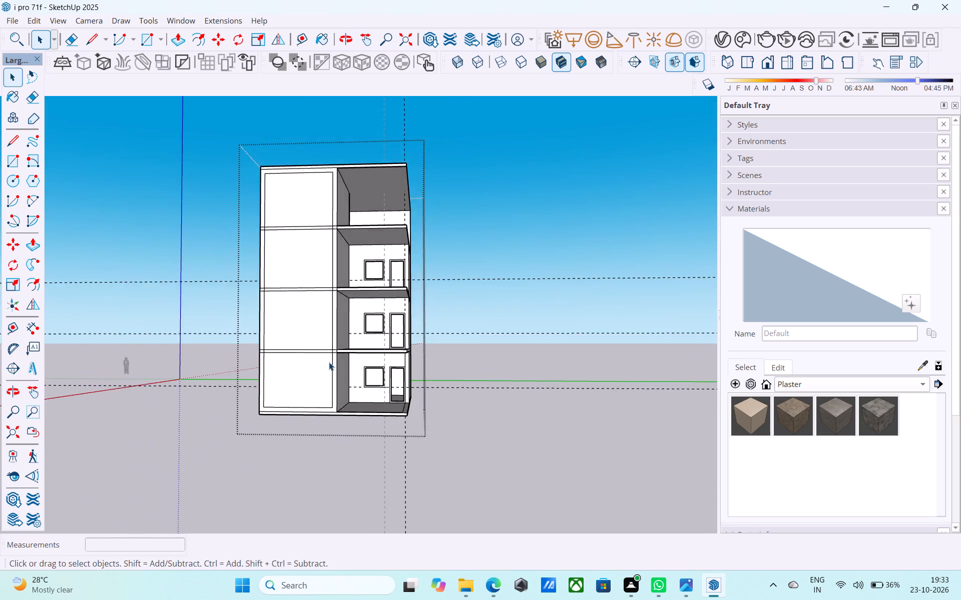
{"action": "middle_click_drag", "start_coordinate": [325, 363], "coordinate": [284, 278]}
{"action": "middle_click_drag", "start_coordinate": [371, 316], "coordinate": [309, 222]}
{"action": "scroll", "coordinate": [335, 197], "scroll_direction": "down", "scroll_amount": 4}
{"action": "middle_click_drag", "start_coordinate": [337, 205], "coordinate": [410, 345]}
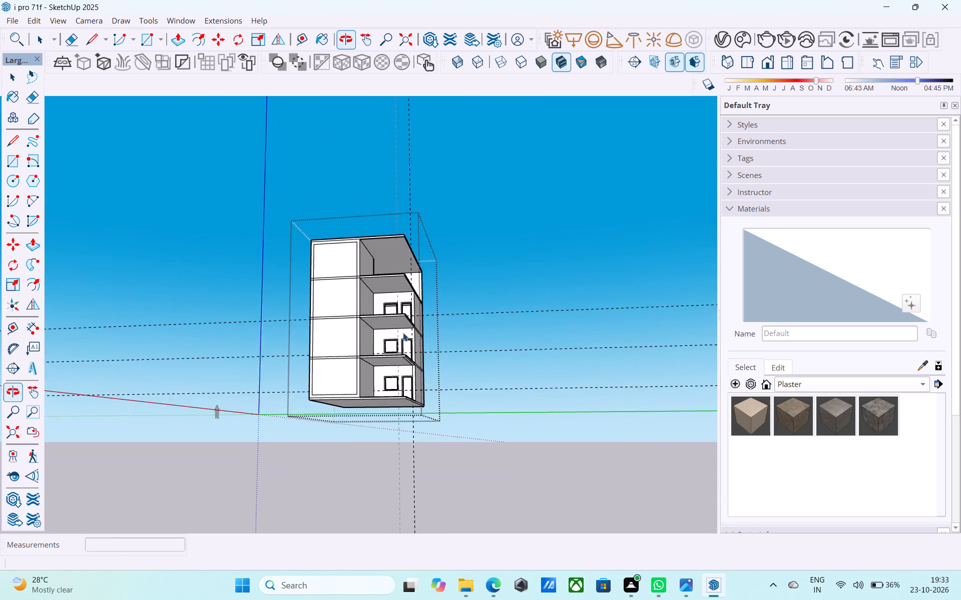
{"action": "scroll", "coordinate": [315, 235], "scroll_direction": "down", "scroll_amount": 5}
{"action": "middle_click_drag", "start_coordinate": [364, 238], "coordinate": [414, 332]}
{"action": "scroll", "coordinate": [416, 337], "scroll_direction": "up", "scroll_amount": 5}
{"action": "scroll", "coordinate": [325, 225], "scroll_direction": "down", "scroll_amount": 7}
{"action": "scroll", "coordinate": [391, 336], "scroll_direction": "up", "scroll_amount": 12}
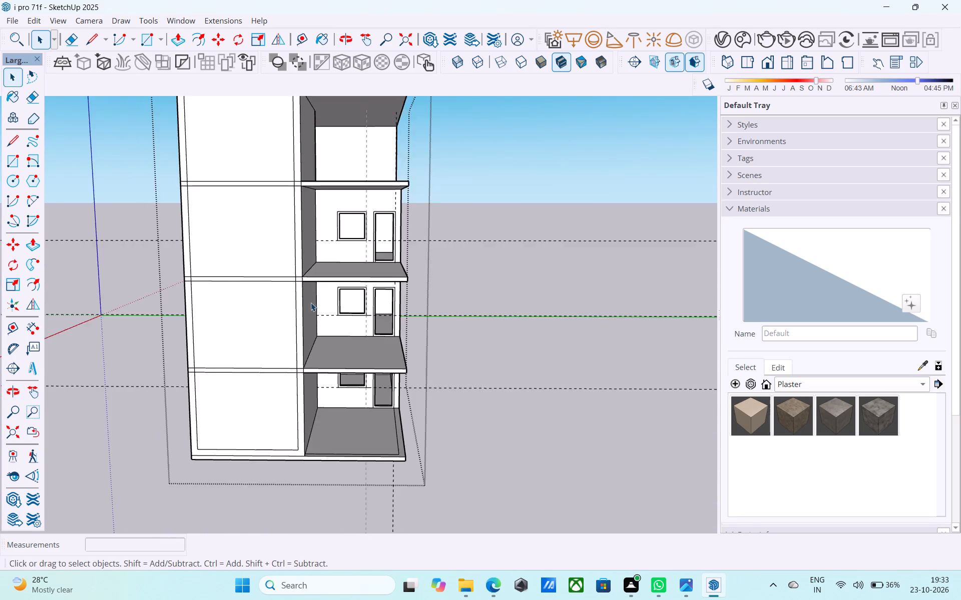
{"action": "scroll", "coordinate": [311, 302], "scroll_direction": "up", "scroll_amount": 8}
{"action": "scroll", "coordinate": [358, 295], "scroll_direction": "down", "scroll_amount": 4}
{"action": "middle_click_drag", "start_coordinate": [356, 295], "coordinate": [365, 293]}
{"action": "scroll", "coordinate": [373, 283], "scroll_direction": "down", "scroll_amount": 2}
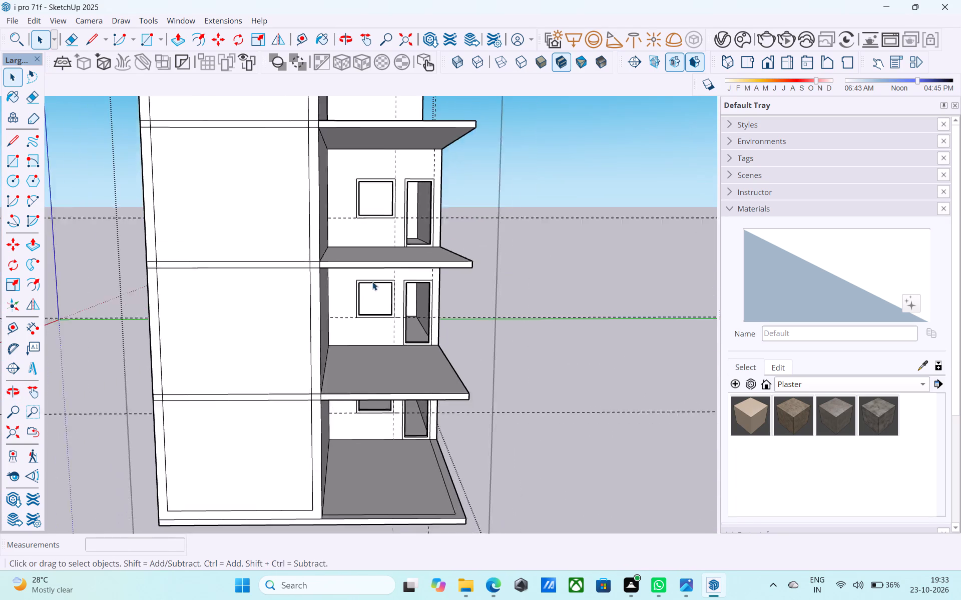
{"action": "scroll", "coordinate": [372, 281], "scroll_direction": "down", "scroll_amount": 2}
{"action": "middle_click_drag", "start_coordinate": [372, 281], "coordinate": [323, 359], "text": "shift"}
{"action": "middle_click", "coordinate": [401, 306]}
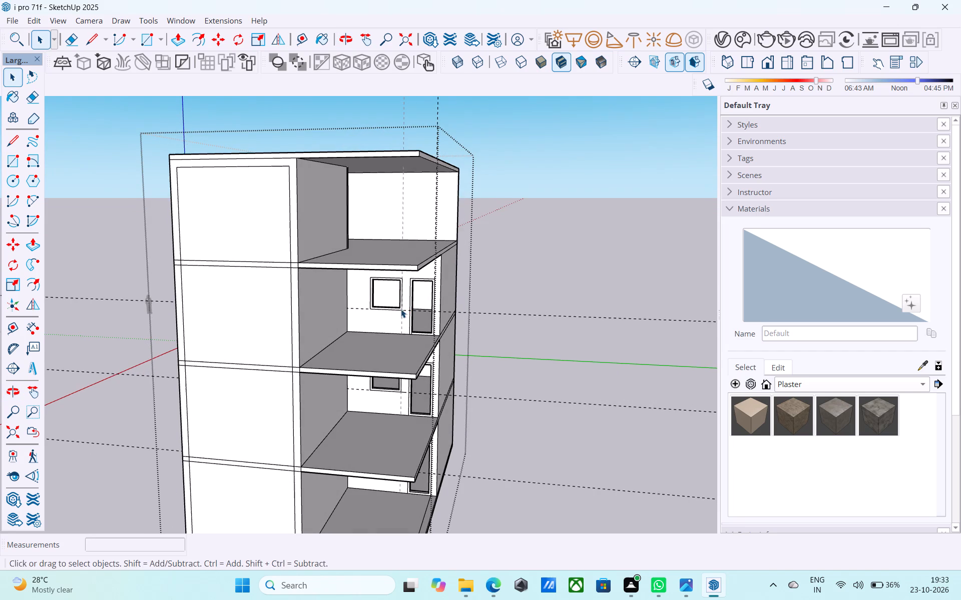
Fill the second-floor door recess by pulling its inner jamb face 2' 6" across to the opposite jamb.
{"action": "scroll", "coordinate": [391, 294], "scroll_direction": "up", "scroll_amount": 7}
{"action": "middle_click_drag", "start_coordinate": [416, 291], "coordinate": [223, 269]}
{"action": "scroll", "coordinate": [478, 329], "scroll_direction": "up", "scroll_amount": 4}
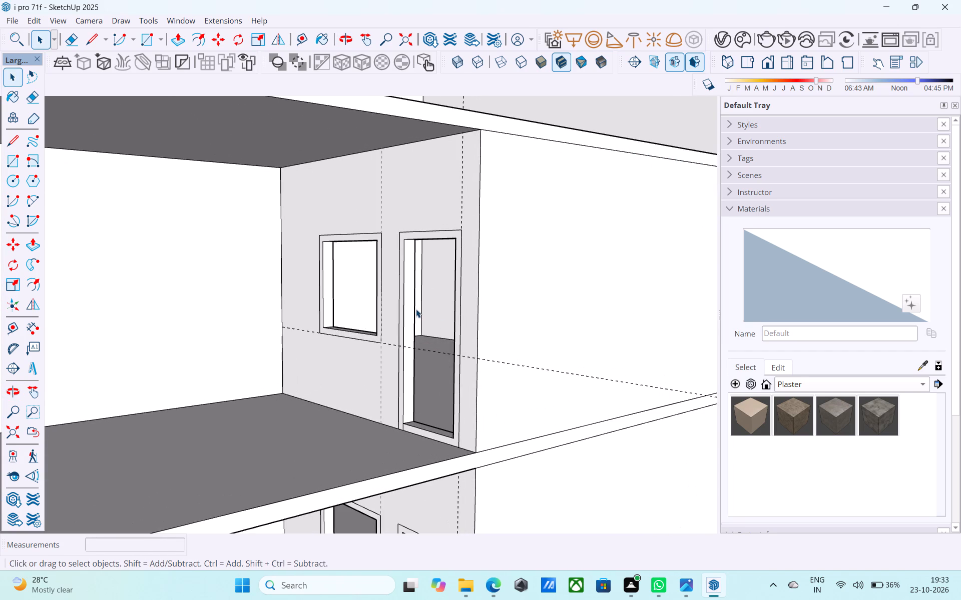
{"action": "left_click", "coordinate": [410, 305]}
{"action": "key", "text": "p"}
{"action": "left_click", "coordinate": [409, 304]}
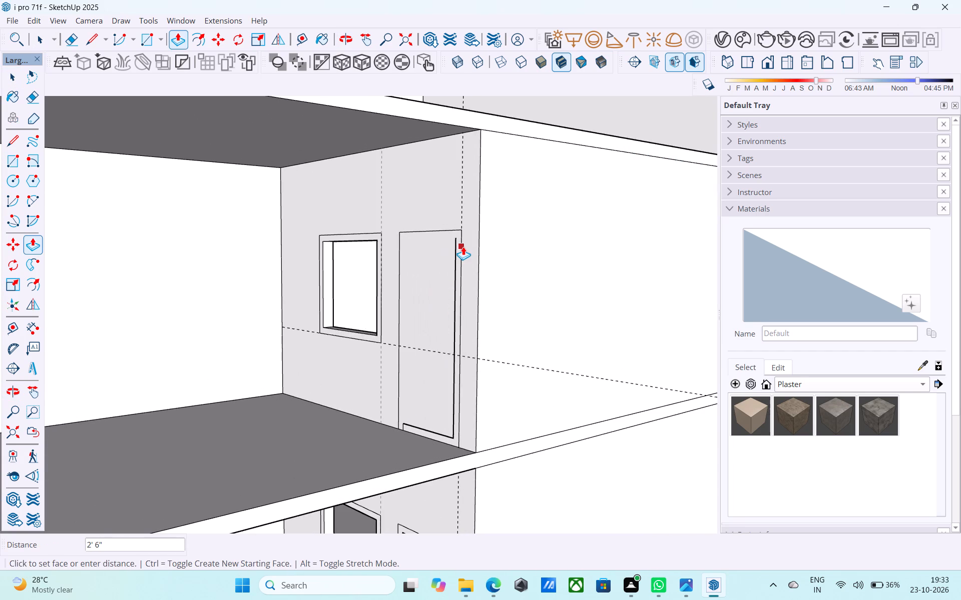
{"action": "left_click", "coordinate": [464, 244]}
Fill the first-floor and ground-floor door recesses by pulling each inner jamb face 2' 6" across the opening.
{"action": "scroll", "coordinate": [464, 243], "scroll_direction": "down", "scroll_amount": 11}
{"action": "scroll", "coordinate": [445, 394], "scroll_direction": "up", "scroll_amount": 8}
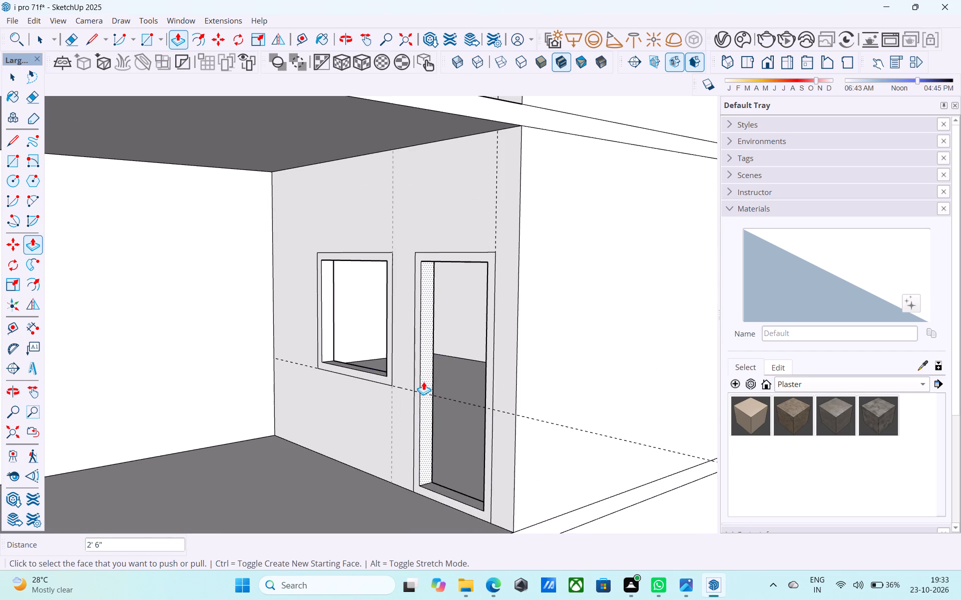
{"action": "left_click", "coordinate": [428, 381]}
{"action": "left_click", "coordinate": [510, 248]}
{"action": "scroll", "coordinate": [511, 225], "scroll_direction": "down", "scroll_amount": 11}
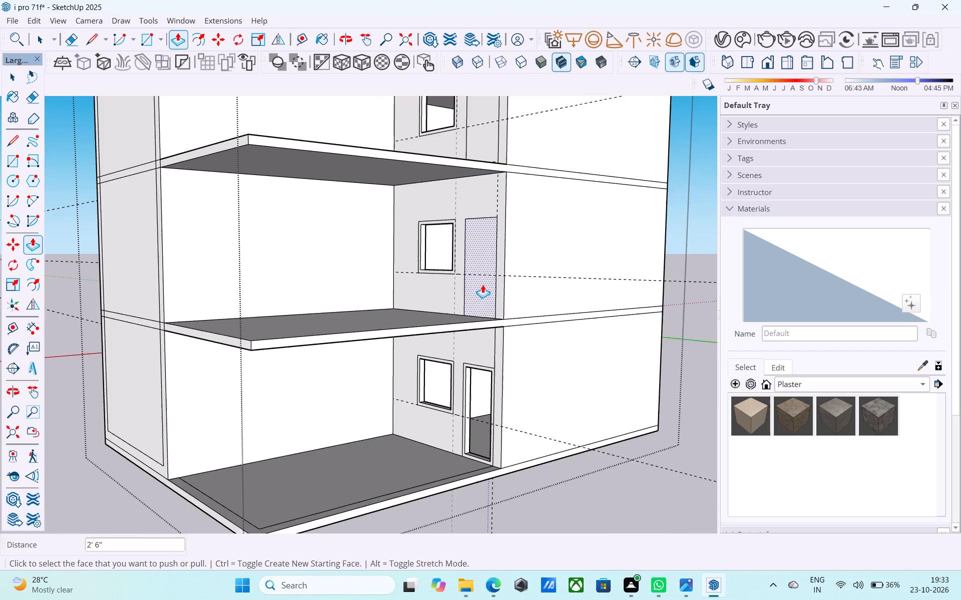
{"action": "scroll", "coordinate": [479, 417], "scroll_direction": "up", "scroll_amount": 4}
{"action": "scroll", "coordinate": [479, 417], "scroll_direction": "down", "scroll_amount": 1}
{"action": "scroll", "coordinate": [479, 417], "scroll_direction": "up", "scroll_amount": 2}
{"action": "left_click", "coordinate": [458, 398]}
{"action": "left_click", "coordinate": [514, 294]}
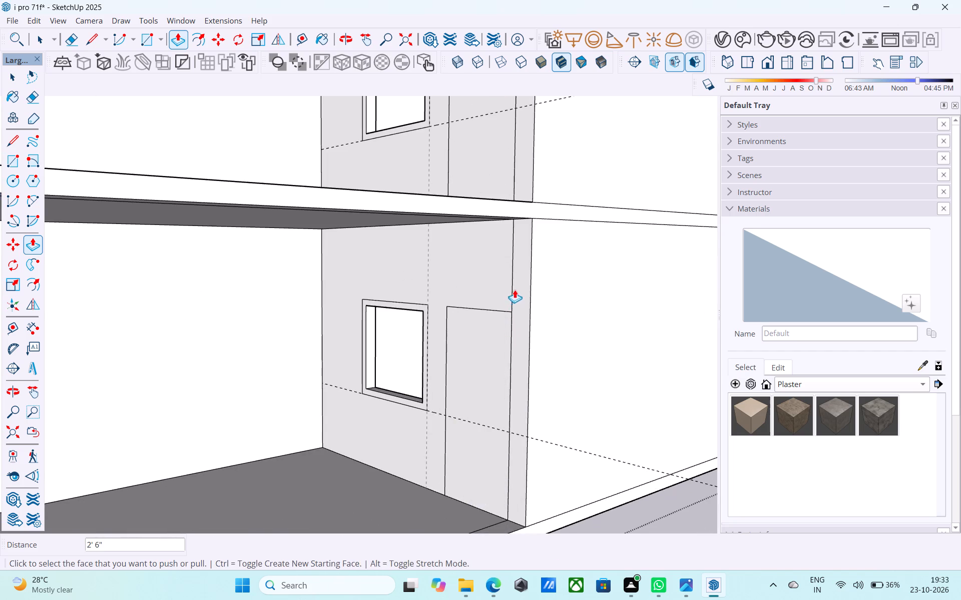
Place a vertical guide on the long recessed wall, 2' from its inner corner with the window wall.
{"action": "scroll", "coordinate": [516, 288], "scroll_direction": "down", "scroll_amount": 10}
{"action": "middle_click_drag", "start_coordinate": [481, 295], "coordinate": [656, 315]}
{"action": "scroll", "coordinate": [630, 313], "scroll_direction": "down", "scroll_amount": 5}
{"action": "middle_click_drag", "start_coordinate": [605, 314], "coordinate": [360, 358]}
{"action": "middle_click_drag", "start_coordinate": [356, 347], "coordinate": [436, 437], "text": "shift"}
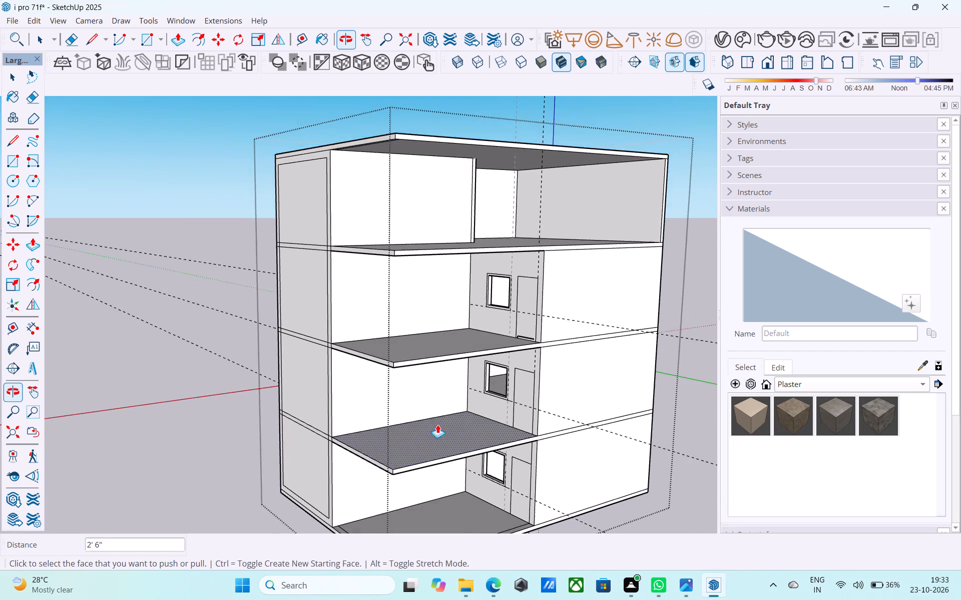
{"action": "middle_click_drag", "start_coordinate": [437, 424], "coordinate": [383, 442], "text": "shift"}
{"action": "key", "text": "space"}
{"action": "middle_click_drag", "start_coordinate": [461, 446], "coordinate": [450, 444]}
{"action": "scroll", "coordinate": [450, 444], "scroll_direction": "up", "scroll_amount": 5}
{"action": "key", "text": "r"}
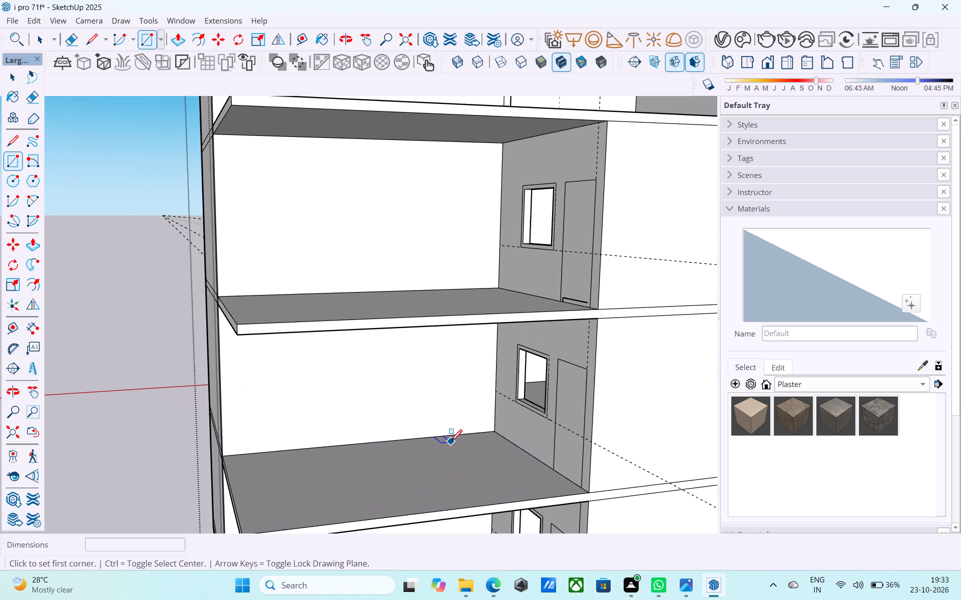
{"action": "key", "text": "t"}
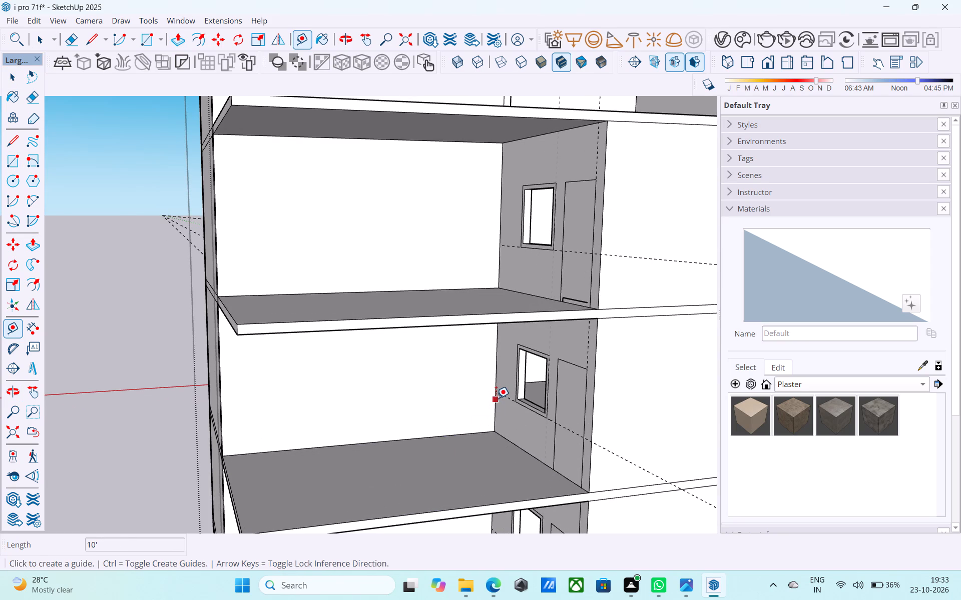
{"action": "left_click", "coordinate": [496, 397]}
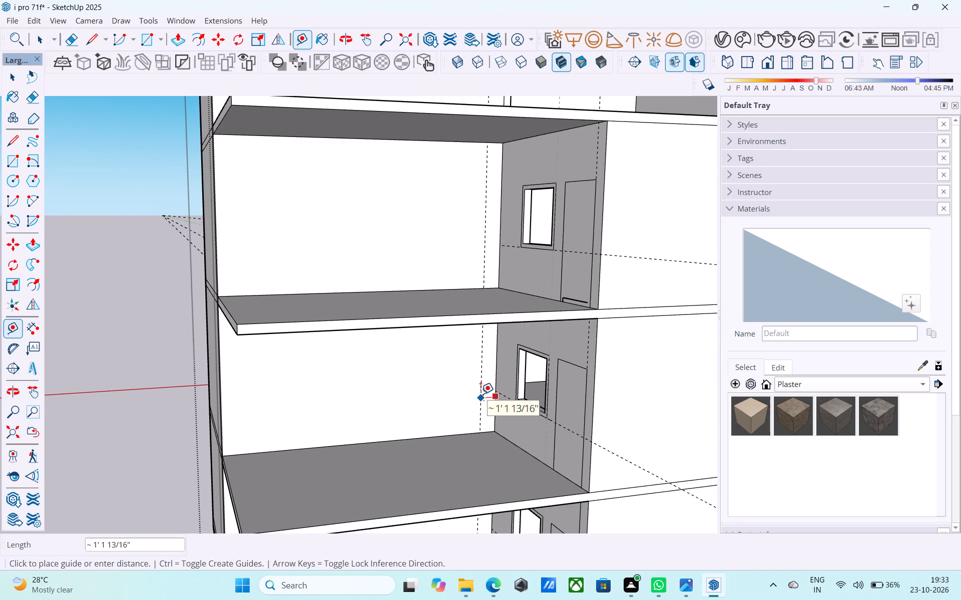
{"action": "type", "text": "2'"}
{"action": "key", "text": "Return"}
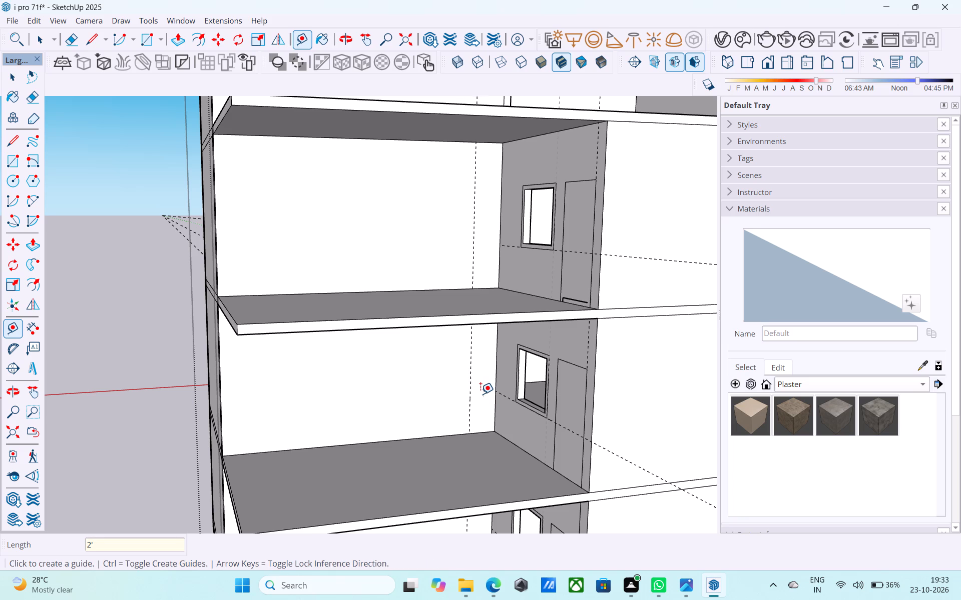
Draw a 4' by 7' door rectangle from the guide's foot on the second-floor long recessed wall, extending away from the inner corner.
{"action": "key", "text": "r"}
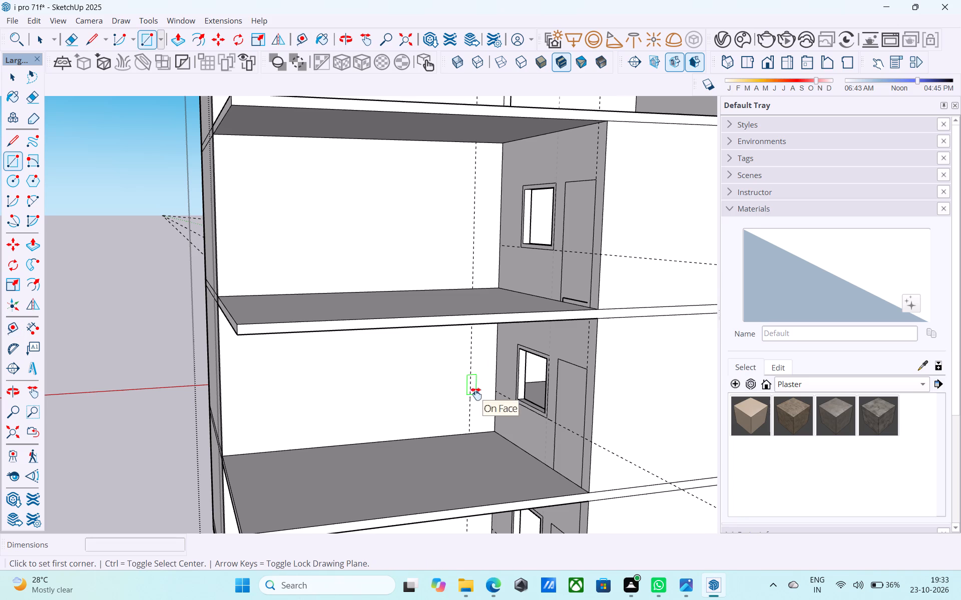
{"action": "middle_click_drag", "start_coordinate": [476, 394], "coordinate": [475, 497], "text": "shift"}
{"action": "scroll", "coordinate": [476, 394], "scroll_direction": "down", "scroll_amount": 1, "text": "shift"}
{"action": "middle_click_drag", "start_coordinate": [461, 416], "coordinate": [439, 447]}
{"action": "scroll", "coordinate": [452, 454], "scroll_direction": "up", "scroll_amount": 5}
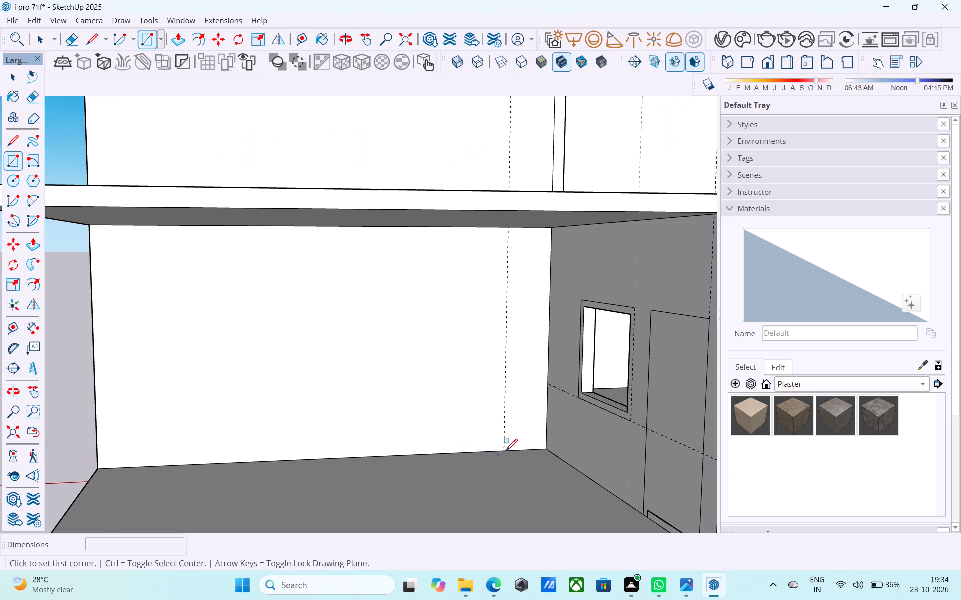
{"action": "left_click", "coordinate": [505, 449]}
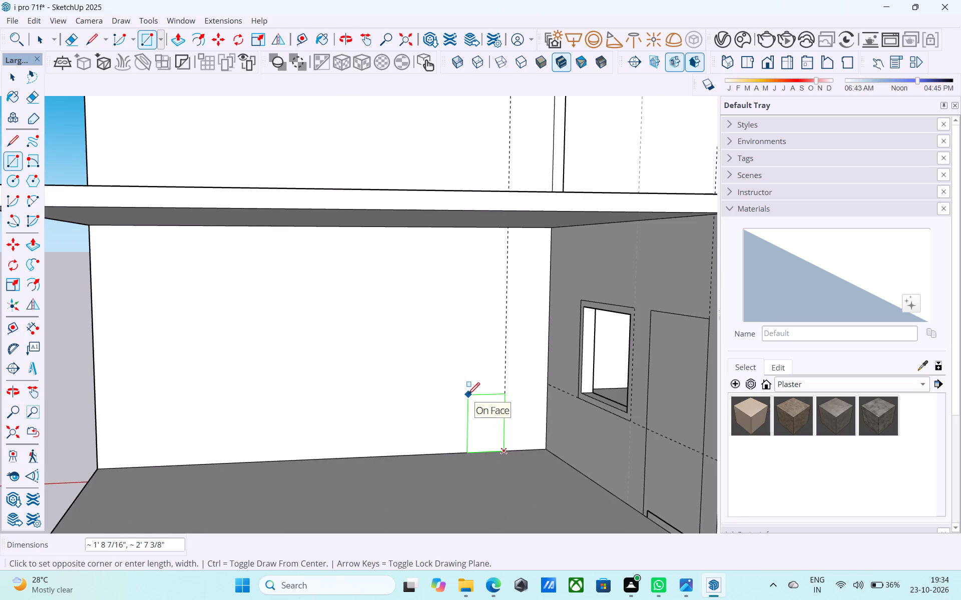
{"action": "type", "text": "7'."}
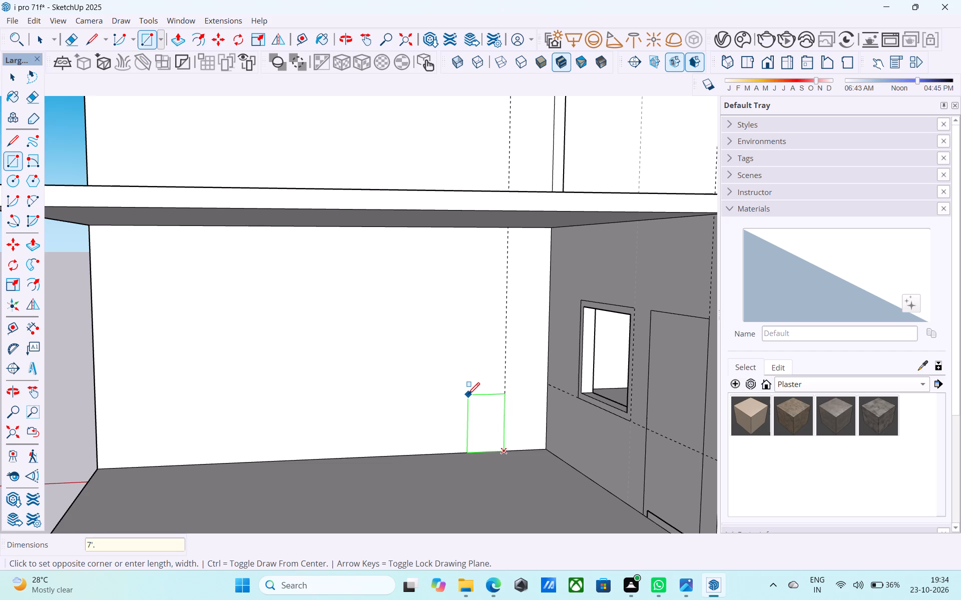
{"action": "key", "text": "BackSpace"}
{"action": "key", "text": "comma"}
{"action": "type", "text": "4'"}
{"action": "key", "text": "Return"}
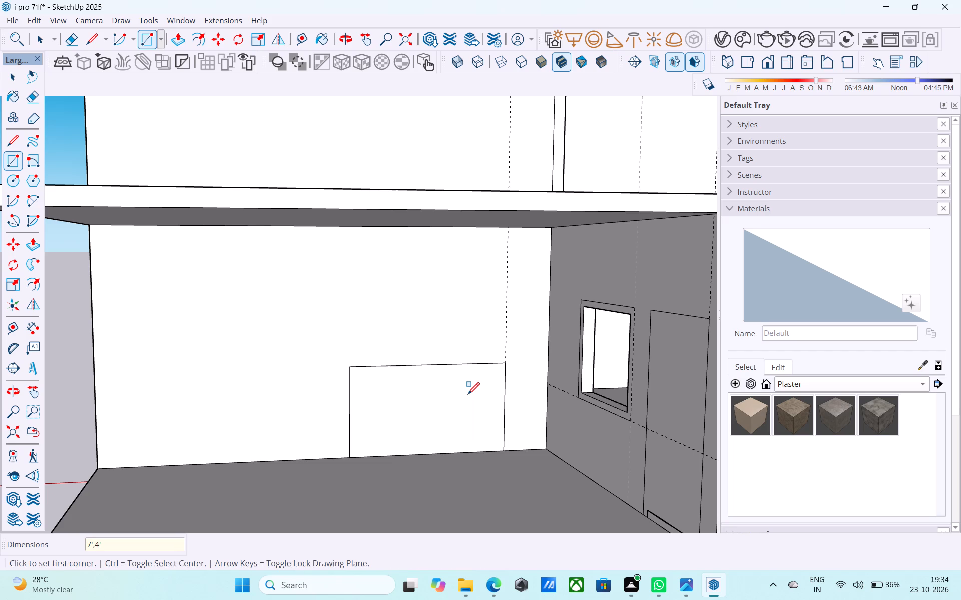
{"action": "type", "text": "4',7'"}
{"action": "key", "text": "Return"}
Offset the second-floor door rectangle inward by 3" to outline its frame.
{"action": "scroll", "coordinate": [441, 382], "scroll_direction": "down", "scroll_amount": 8}
{"action": "key", "text": "space"}
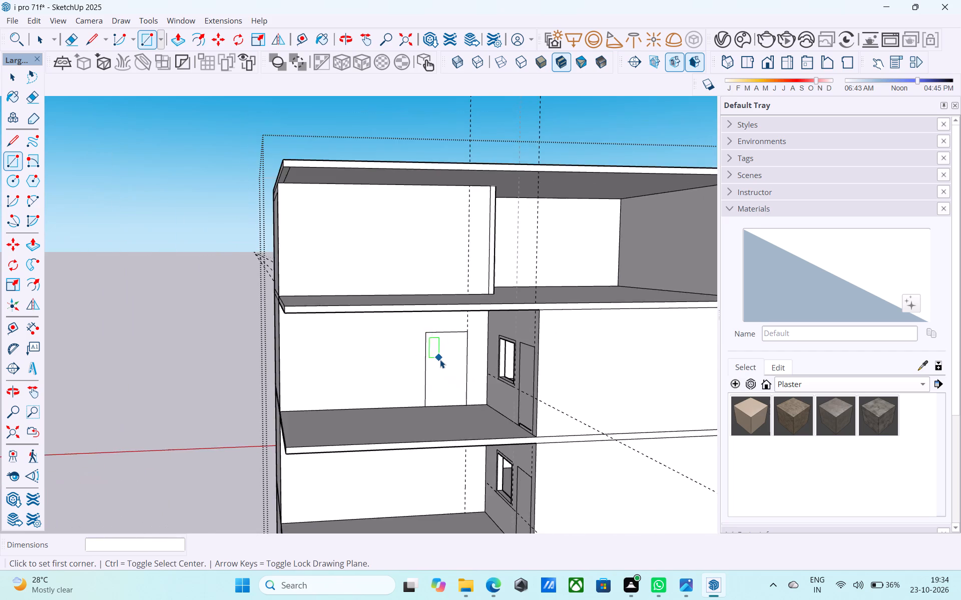
{"action": "scroll", "coordinate": [440, 359], "scroll_direction": "up", "scroll_amount": 2}
{"action": "left_click", "coordinate": [442, 361]}
{"action": "scroll", "coordinate": [442, 361], "scroll_direction": "up", "scroll_amount": 2}
{"action": "key", "text": "f"}
{"action": "left_click", "coordinate": [442, 361]}
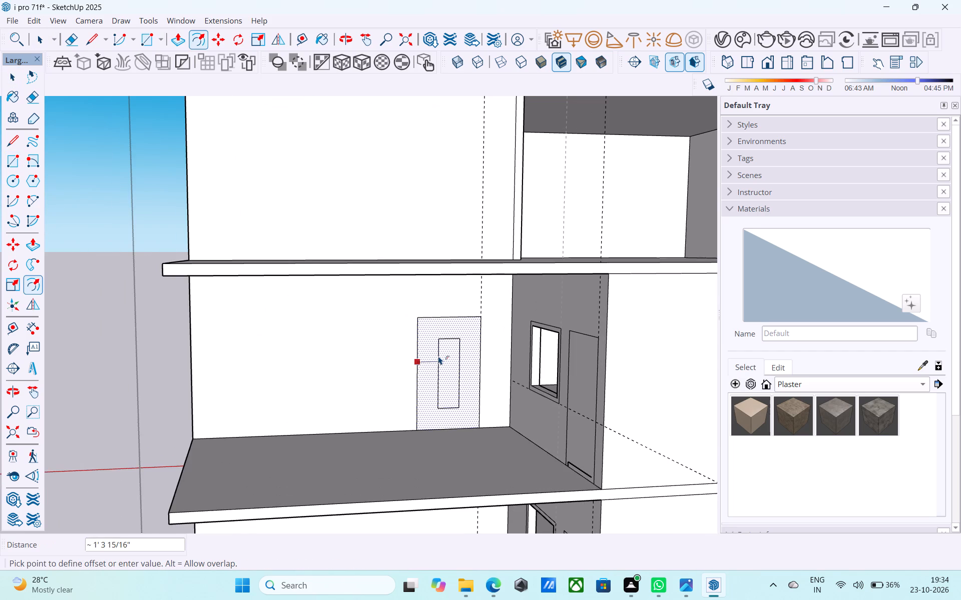
{"action": "type", "text": "3\""}
{"action": "key", "text": "Return"}
{"action": "key", "text": "space"}
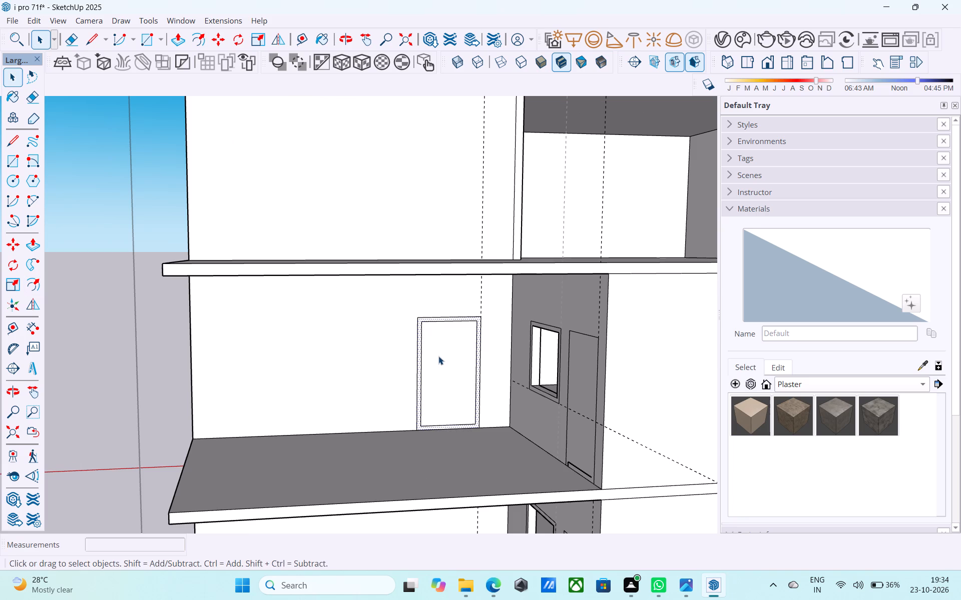
Draw a 4' by 7' door rectangle from the guide's foot on the first-floor long recessed wall, extending away from the inner corner.
{"action": "scroll", "coordinate": [427, 280], "scroll_direction": "down", "scroll_amount": 9}
{"action": "middle_click_drag", "start_coordinate": [480, 437], "coordinate": [476, 435]}
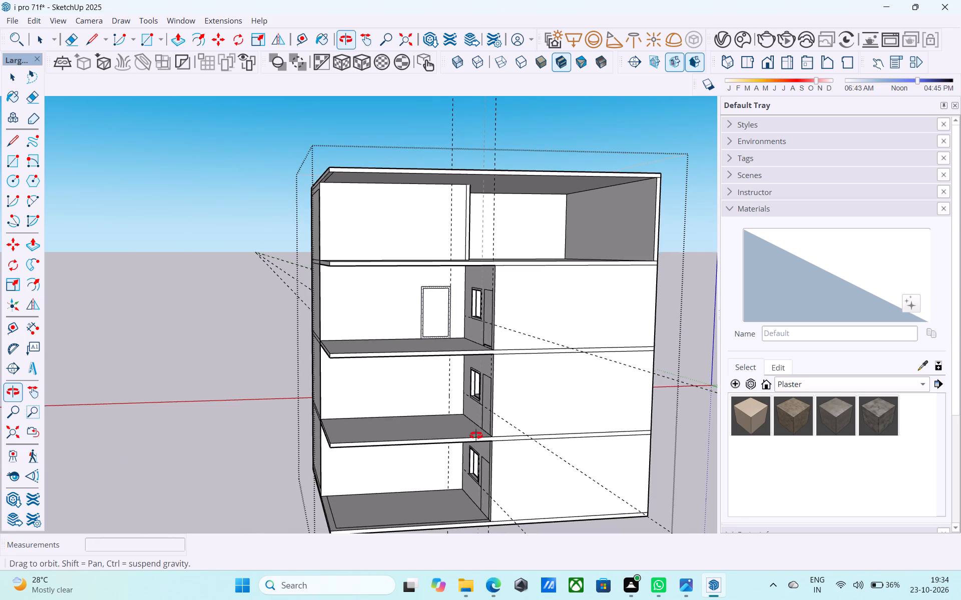
{"action": "middle_click_drag", "start_coordinate": [476, 435], "coordinate": [466, 411]}
{"action": "key", "text": "r"}
{"action": "scroll", "coordinate": [459, 406], "scroll_direction": "up", "scroll_amount": 11}
{"action": "scroll", "coordinate": [441, 420], "scroll_direction": "down", "scroll_amount": 1}
{"action": "middle_click_drag", "start_coordinate": [441, 420], "coordinate": [475, 422]}
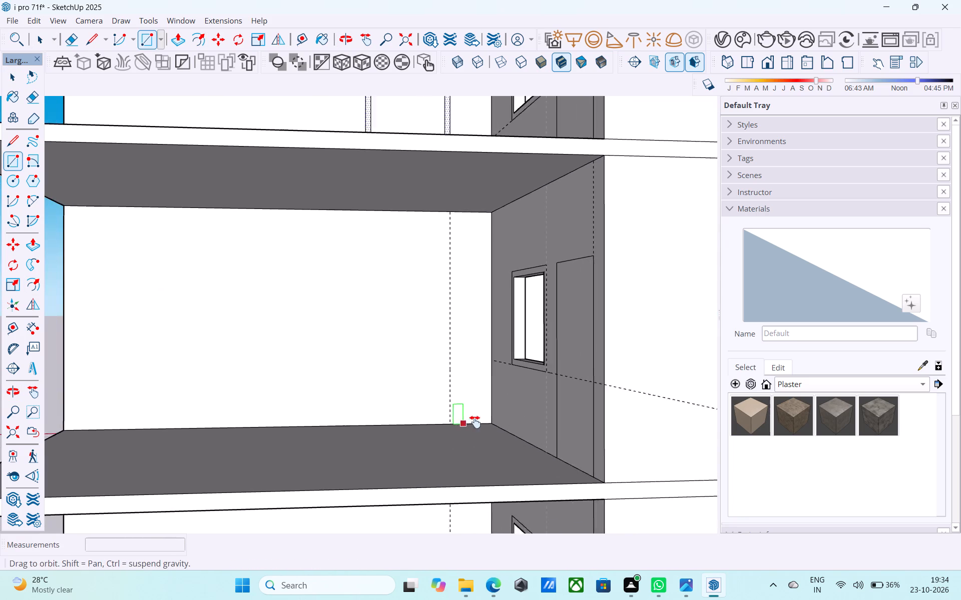
{"action": "middle_click_drag", "start_coordinate": [475, 422], "coordinate": [482, 430]}
{"action": "scroll", "coordinate": [461, 421], "scroll_direction": "up", "scroll_amount": 4}
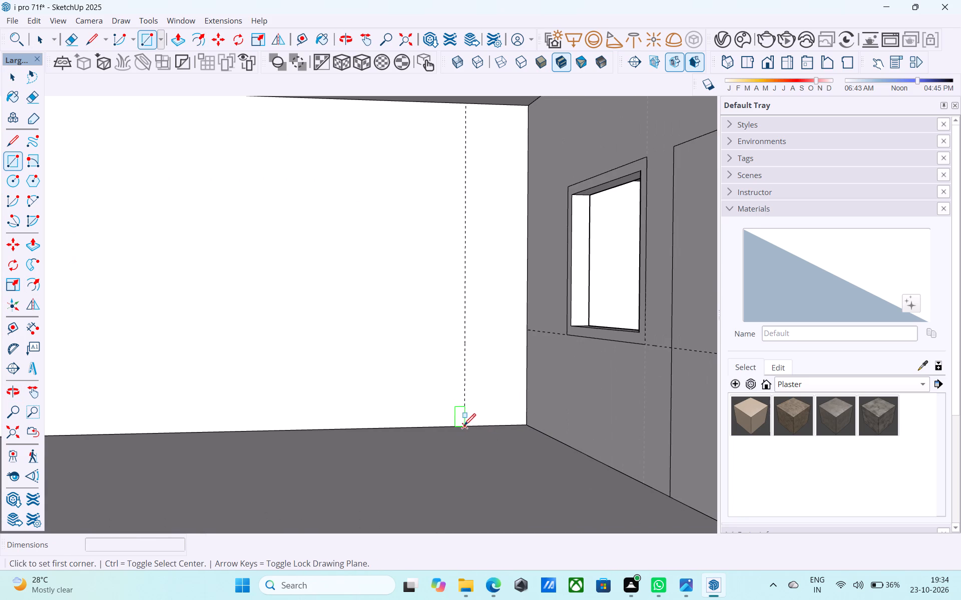
{"action": "left_click", "coordinate": [464, 426]}
{"action": "key", "text": "r"}
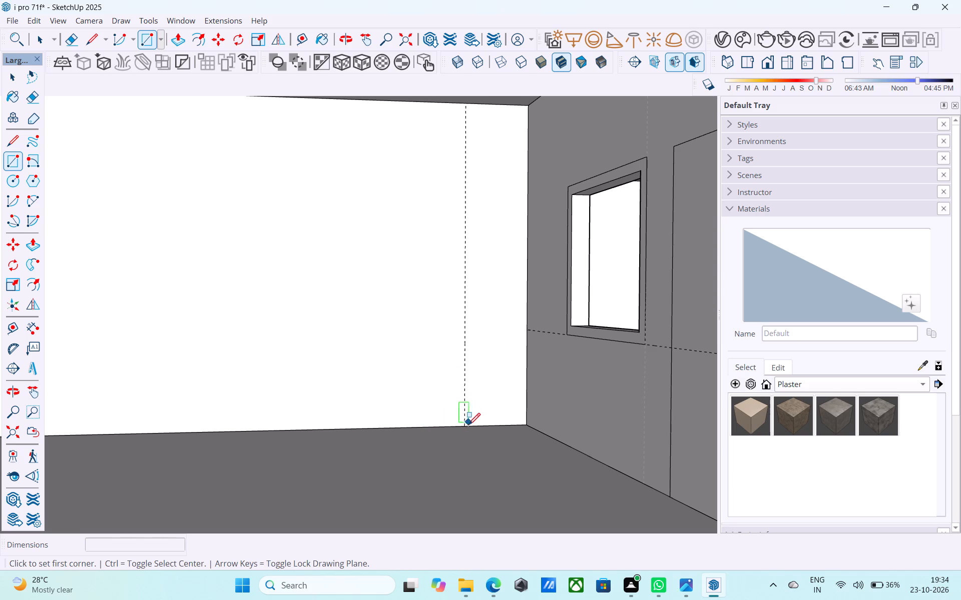
{"action": "left_click", "coordinate": [465, 425]}
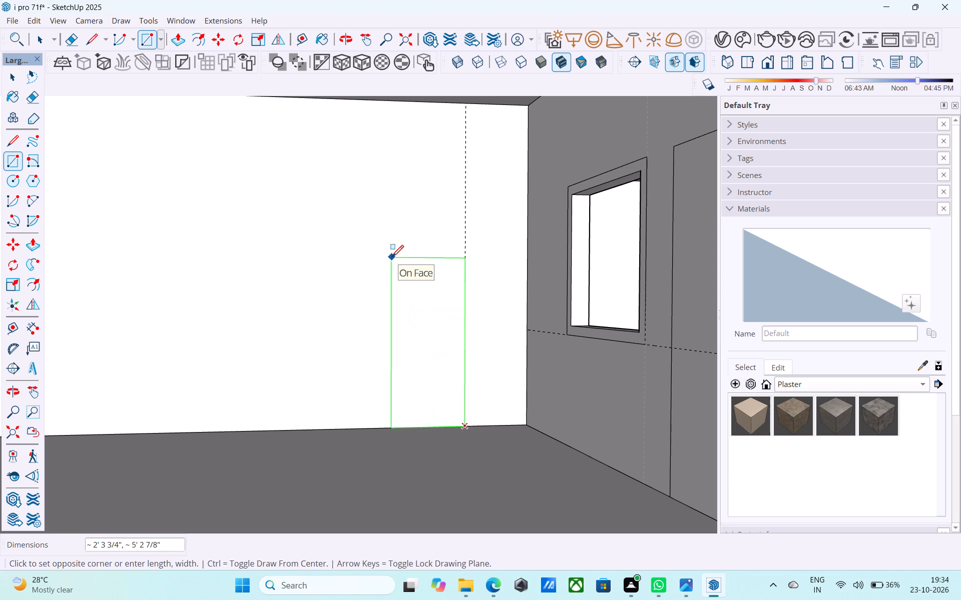
{"action": "type", "text": "7',4'"}
{"action": "key", "text": "Return"}
{"action": "type", "text": "4',7'"}
{"action": "key", "text": "Return"}
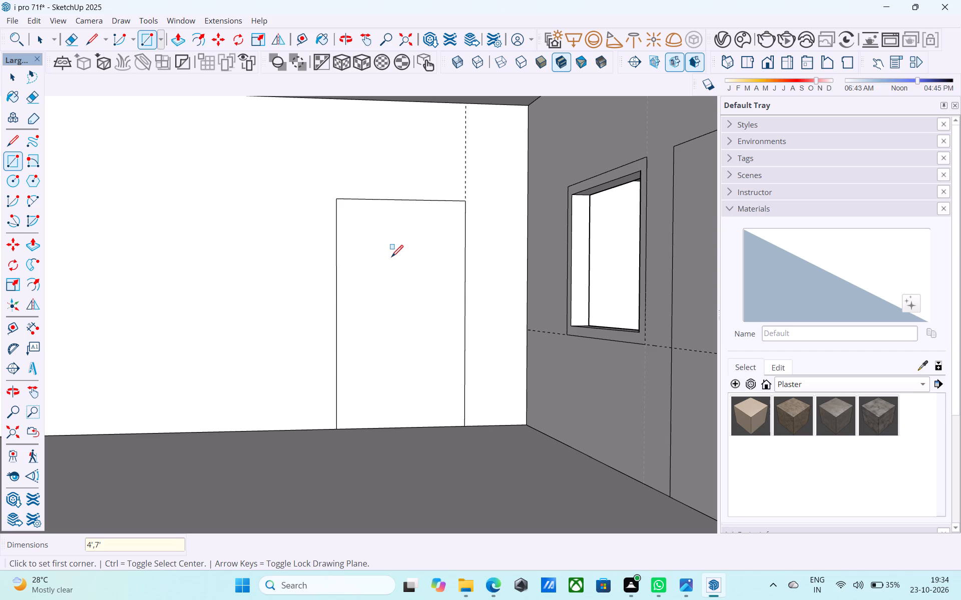
Offset the first-floor door rectangle inward by 3" to outline its frame.
{"action": "middle_click_drag", "start_coordinate": [325, 208], "coordinate": [315, 201]}
{"action": "scroll", "coordinate": [314, 197], "scroll_direction": "down", "scroll_amount": 5}
{"action": "middle_click_drag", "start_coordinate": [342, 235], "coordinate": [370, 291]}
{"action": "key", "text": "space"}
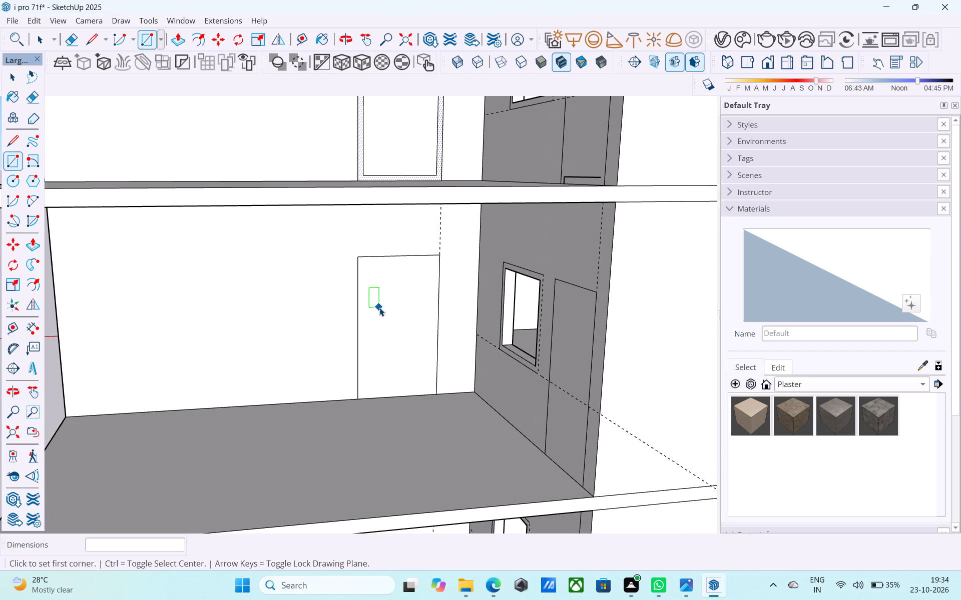
{"action": "left_click", "coordinate": [379, 307]}
{"action": "key", "text": "f"}
{"action": "left_click", "coordinate": [379, 308]}
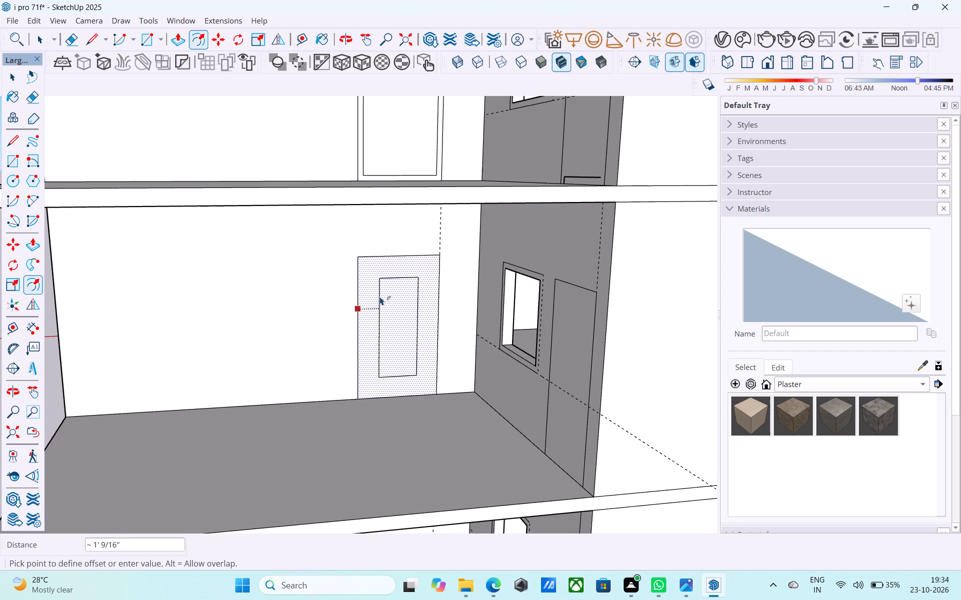
{"action": "key", "text": "3"}
{"action": "key", "text": "Return"}
{"action": "type", "text": "'"}
{"action": "key", "text": "space"}
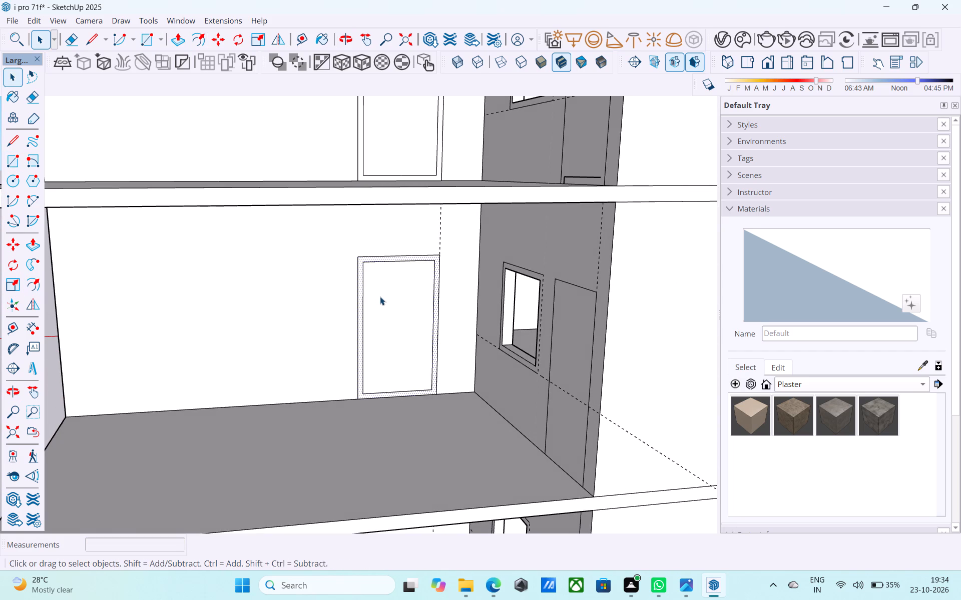
Draw a 4' by 7' door rectangle from the guide's foot on the ground-floor long recessed wall, extending away from the inner corner.
{"action": "scroll", "coordinate": [375, 284], "scroll_direction": "down", "scroll_amount": 14}
{"action": "middle_click", "coordinate": [375, 284]}
{"action": "middle_click_drag", "start_coordinate": [373, 363], "coordinate": [377, 356]}
{"action": "scroll", "coordinate": [412, 391], "scroll_direction": "up", "scroll_amount": 7}
{"action": "middle_click", "coordinate": [404, 389]}
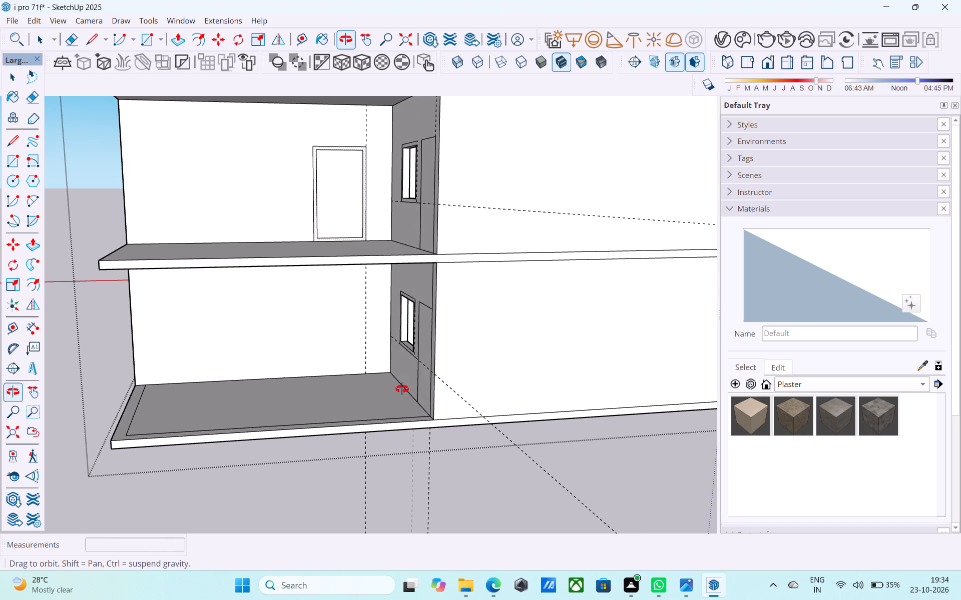
{"action": "key", "text": "r"}
{"action": "middle_click_drag", "start_coordinate": [378, 383], "coordinate": [390, 388], "text": "shift"}
{"action": "scroll", "coordinate": [389, 388], "scroll_direction": "up", "scroll_amount": 5}
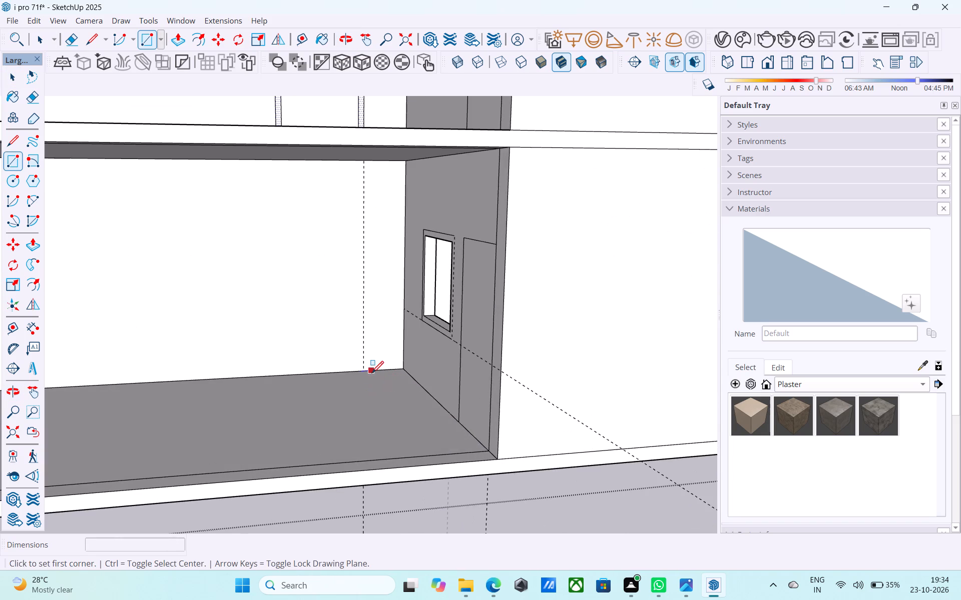
{"action": "left_click", "coordinate": [363, 368]}
{"action": "type", "text": "7',"}
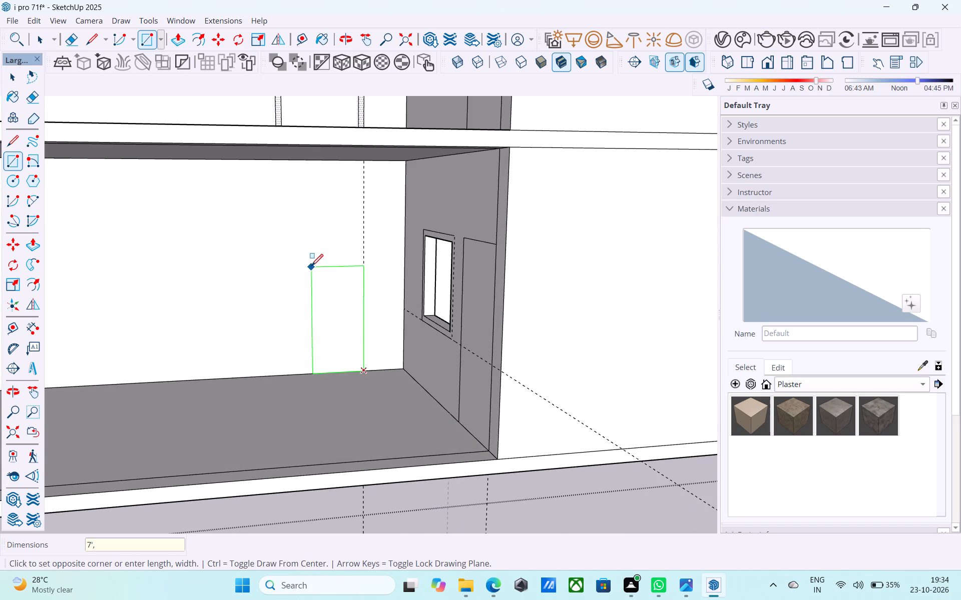
{"action": "type", "text": "4'"}
{"action": "key", "text": "Return"}
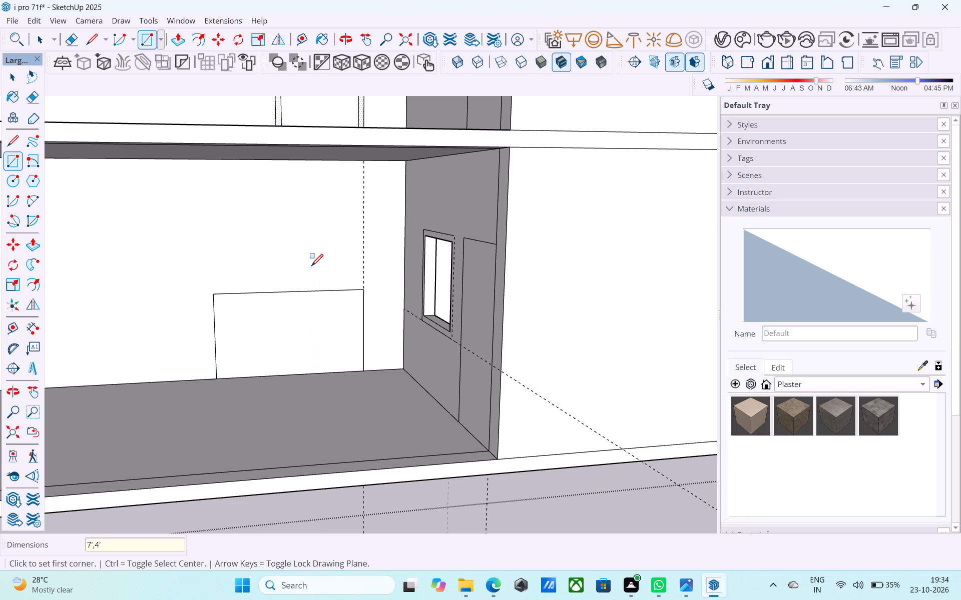
{"action": "type", "text": "4',7'"}
{"action": "key", "text": "Return"}
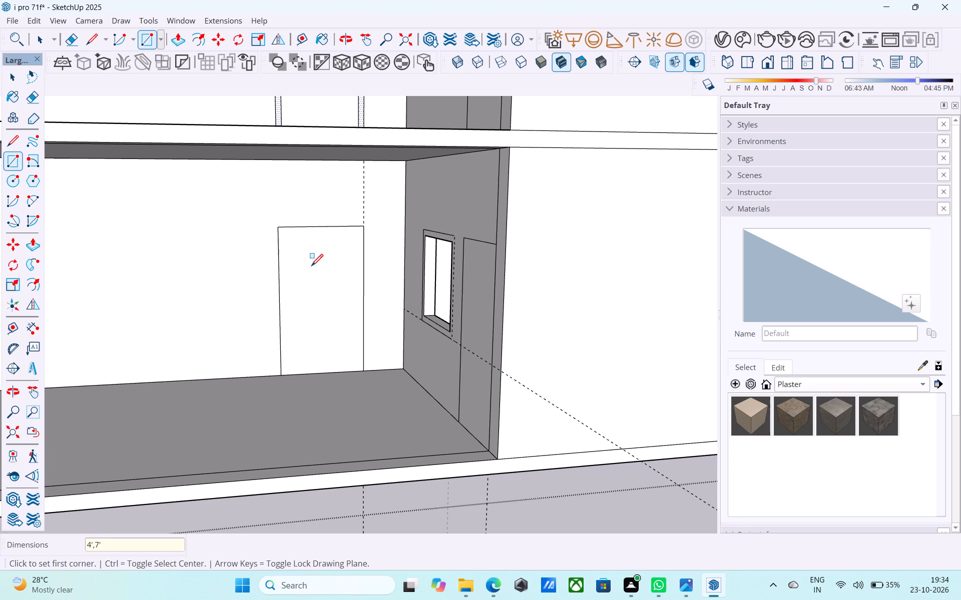
Offset the ground-floor door rectangle inward by 3" to outline its frame.
{"action": "key", "text": "space"}
{"action": "left_click", "coordinate": [309, 264]}
{"action": "key", "text": "f"}
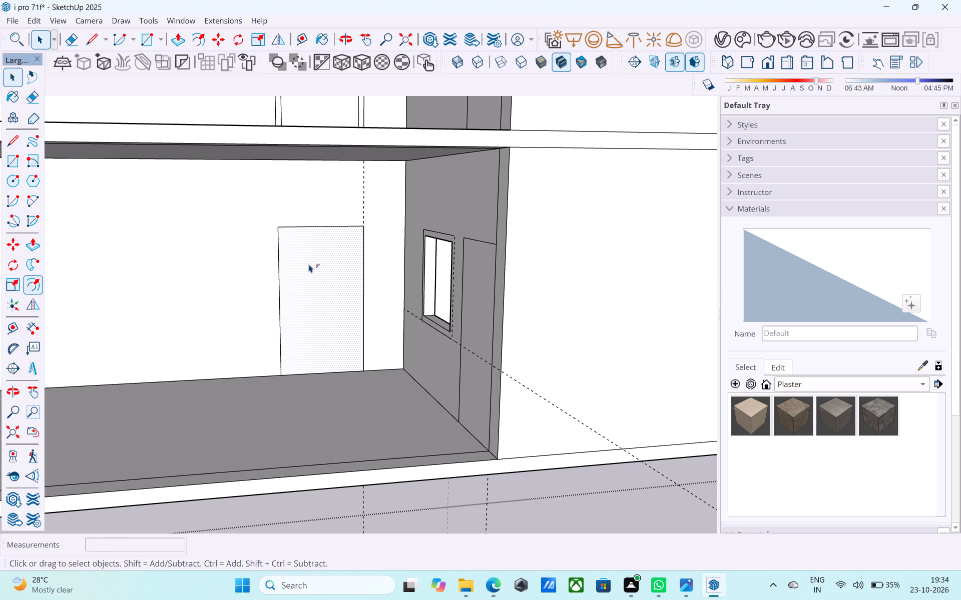
{"action": "left_click", "coordinate": [309, 264]}
{"action": "type", "text": "3\""}
{"action": "key", "text": "Return"}
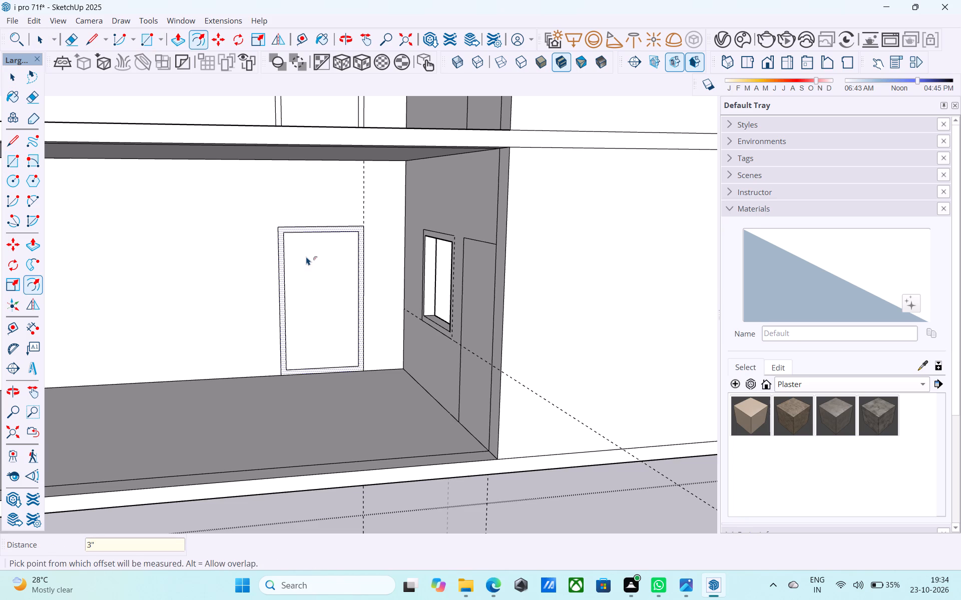
{"action": "key", "text": "space"}
Push the ground-floor door's inner panel 6" through the long recessed wall to cut the opening.
{"action": "scroll", "coordinate": [302, 275], "scroll_direction": "down", "scroll_amount": 9}
{"action": "middle_click_drag", "start_coordinate": [324, 325], "coordinate": [413, 319]}
{"action": "scroll", "coordinate": [413, 323], "scroll_direction": "down", "scroll_amount": 4}
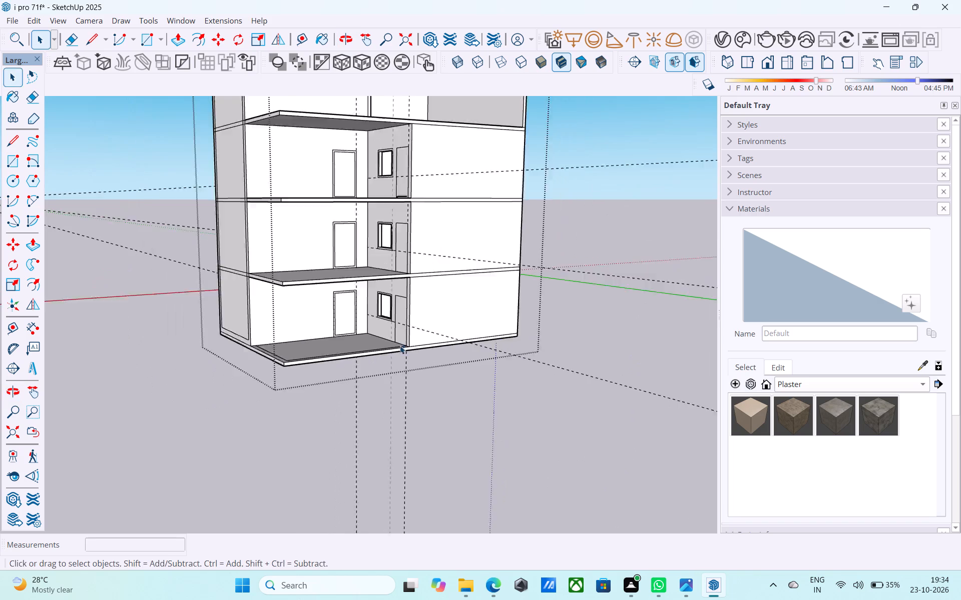
{"action": "scroll", "coordinate": [400, 345], "scroll_direction": "down", "scroll_amount": 2}
{"action": "middle_click_drag", "start_coordinate": [387, 337], "coordinate": [388, 393]}
{"action": "scroll", "coordinate": [326, 218], "scroll_direction": "up", "scroll_amount": 5}
{"action": "scroll", "coordinate": [331, 228], "scroll_direction": "down", "scroll_amount": 5}
{"action": "middle_click_drag", "start_coordinate": [343, 342], "coordinate": [368, 281]}
{"action": "scroll", "coordinate": [372, 214], "scroll_direction": "up", "scroll_amount": 4}
{"action": "scroll", "coordinate": [365, 222], "scroll_direction": "down", "scroll_amount": 4}
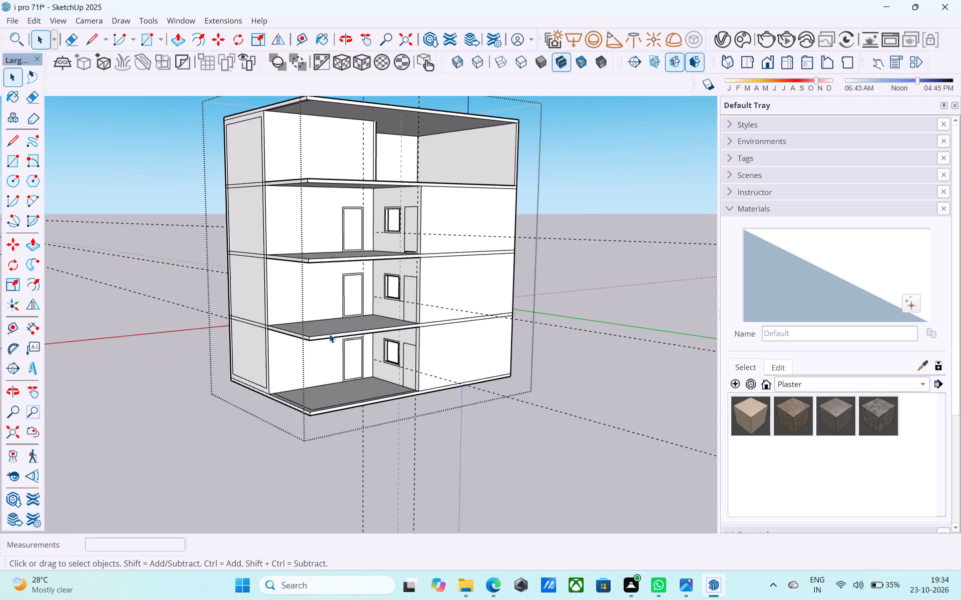
{"action": "middle_click_drag", "start_coordinate": [295, 389], "coordinate": [370, 383]}
{"action": "scroll", "coordinate": [373, 204], "scroll_direction": "up", "scroll_amount": 8}
{"action": "middle_click_drag", "start_coordinate": [367, 264], "coordinate": [311, 272]}
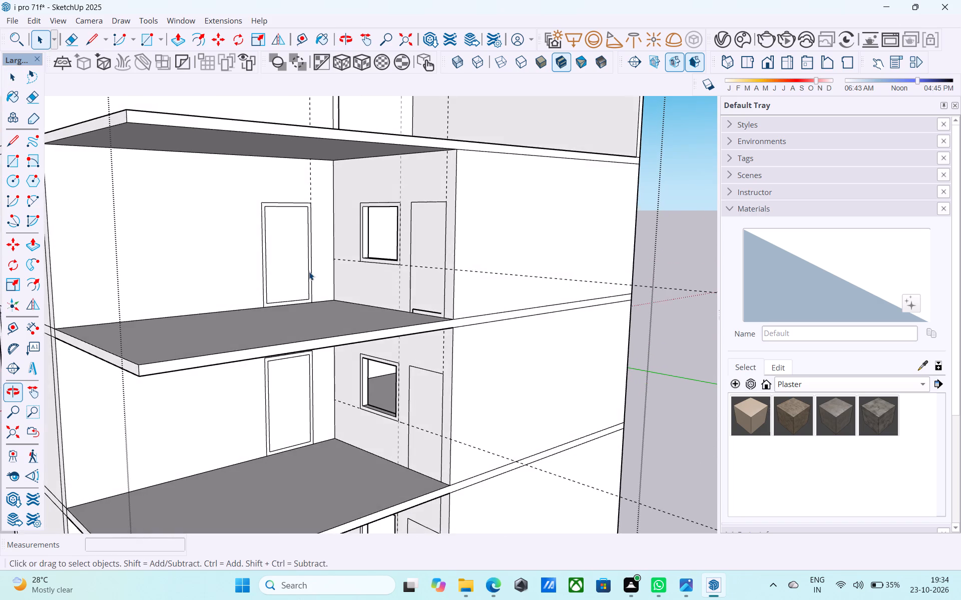
{"action": "scroll", "coordinate": [320, 267], "scroll_direction": "down", "scroll_amount": 5}
{"action": "middle_click_drag", "start_coordinate": [313, 280], "coordinate": [348, 184], "text": "shift"}
{"action": "scroll", "coordinate": [335, 333], "scroll_direction": "up", "scroll_amount": 6}
{"action": "left_click", "coordinate": [336, 338]}
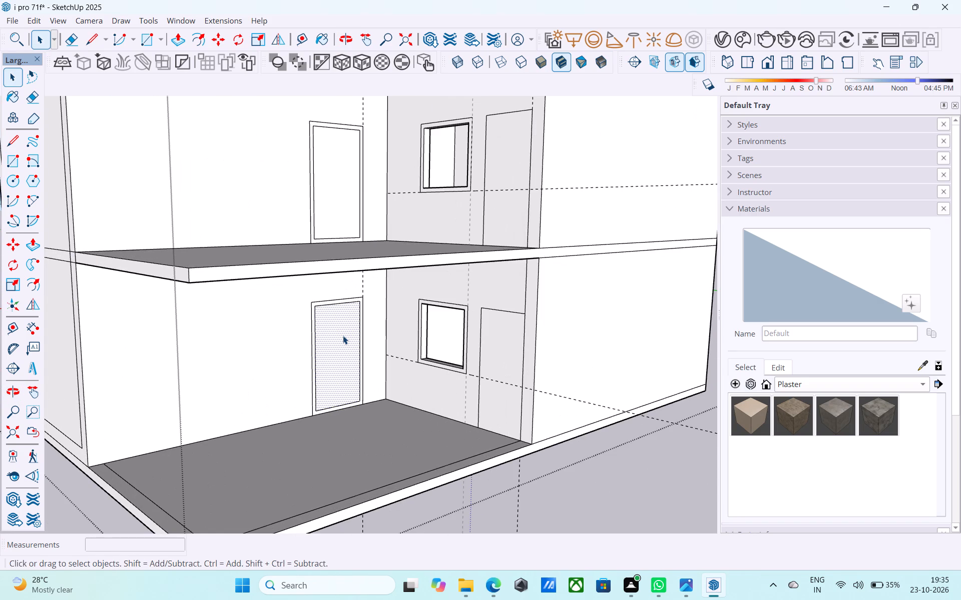
{"action": "key", "text": "p"}
{"action": "scroll", "coordinate": [348, 336], "scroll_direction": "up", "scroll_amount": 3}
{"action": "left_click", "coordinate": [348, 336]}
{"action": "left_click", "coordinate": [336, 322]}
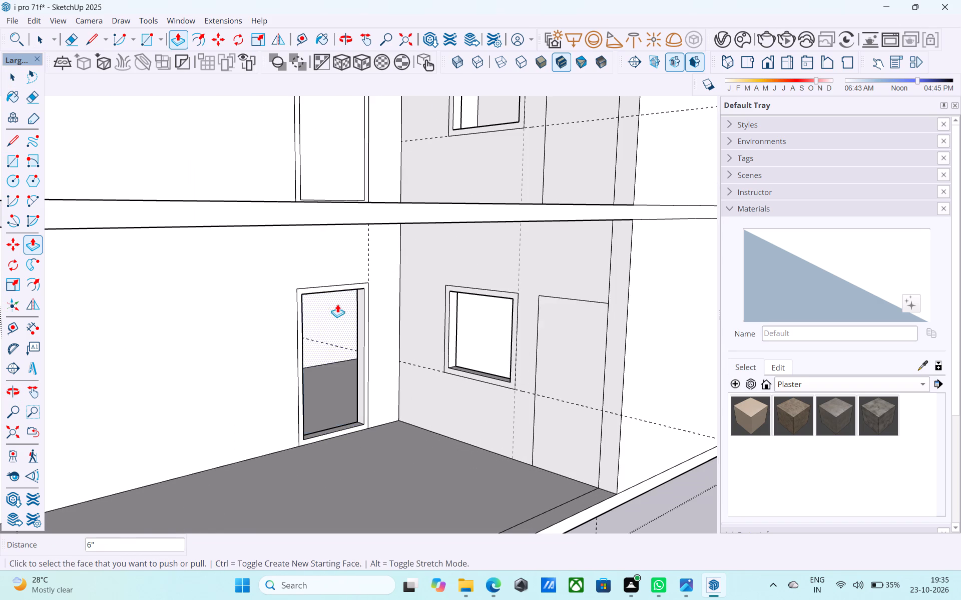
Repeat the 6" push on the inner panels of the first-floor and second-floor doors to cut their openings.
{"action": "scroll", "coordinate": [337, 304], "scroll_direction": "down", "scroll_amount": 5}
{"action": "middle_click_drag", "start_coordinate": [331, 300], "coordinate": [348, 403]}
{"action": "scroll", "coordinate": [348, 404], "scroll_direction": "down", "scroll_amount": 1, "text": "shift"}
{"action": "double_click", "coordinate": [363, 356]}
{"action": "middle_click_drag", "start_coordinate": [363, 326], "coordinate": [347, 434], "text": "shift"}
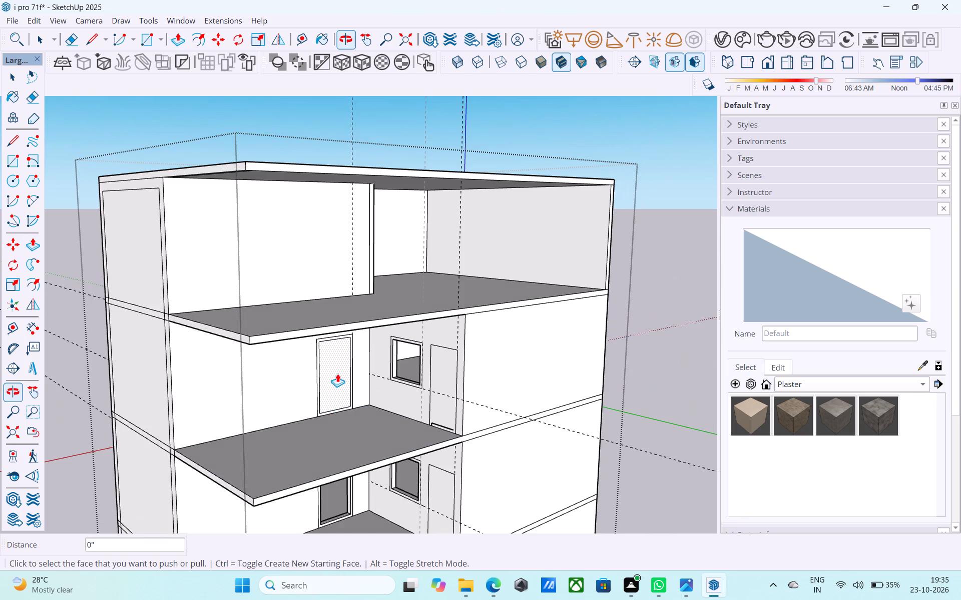
{"action": "double_click", "coordinate": [337, 373]}
Erase the old door outline and its leftover edge fragments beside the window on the second-floor window wall.
{"action": "scroll", "coordinate": [333, 365], "scroll_direction": "down", "scroll_amount": 5}
{"action": "middle_click_drag", "start_coordinate": [324, 382], "coordinate": [499, 272]}
{"action": "scroll", "coordinate": [469, 293], "scroll_direction": "down", "scroll_amount": 2}
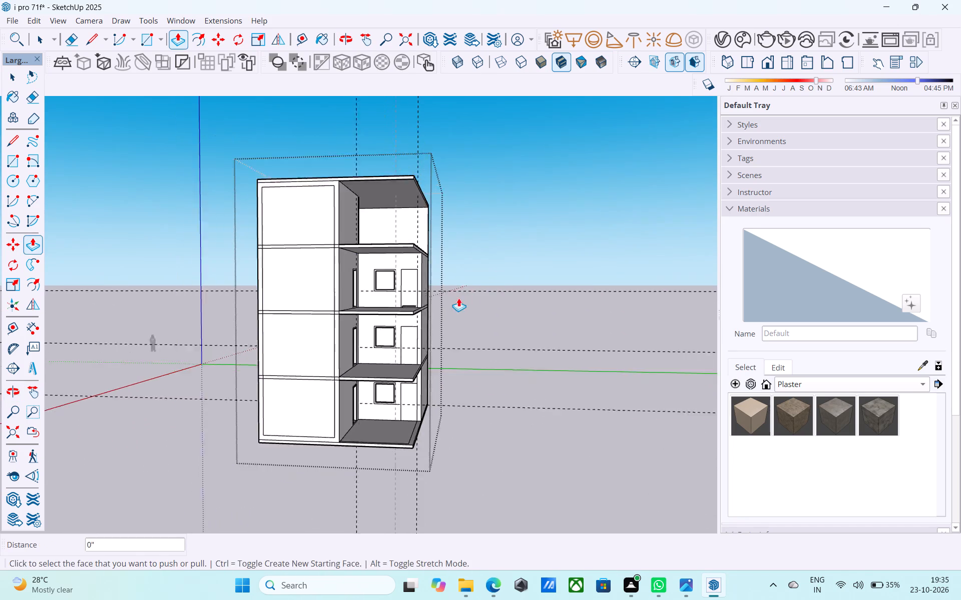
{"action": "scroll", "coordinate": [458, 298], "scroll_direction": "down", "scroll_amount": 1}
{"action": "middle_click_drag", "start_coordinate": [457, 298], "coordinate": [446, 285], "text": "shift"}
{"action": "scroll", "coordinate": [404, 279], "scroll_direction": "up", "scroll_amount": 7}
{"action": "key", "text": "e"}
{"action": "left_click", "coordinate": [410, 240]}
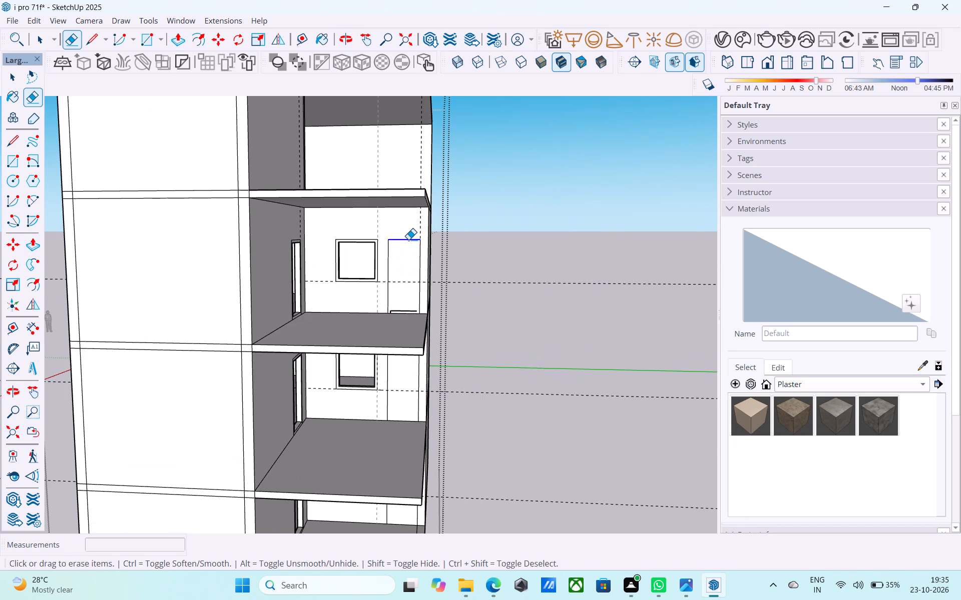
{"action": "left_click_drag", "start_coordinate": [393, 262], "coordinate": [387, 258]}
{"action": "scroll", "coordinate": [416, 287], "scroll_direction": "up", "scroll_amount": 11}
{"action": "left_click_drag", "start_coordinate": [405, 333], "coordinate": [403, 323]}
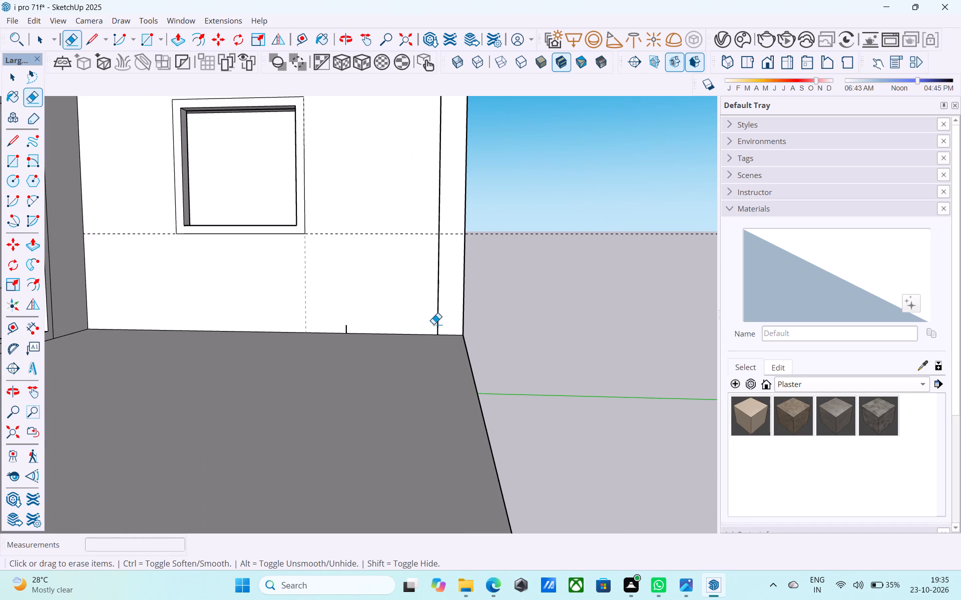
{"action": "left_click_drag", "start_coordinate": [437, 320], "coordinate": [440, 315]}
{"action": "left_click_drag", "start_coordinate": [352, 327], "coordinate": [342, 324]}
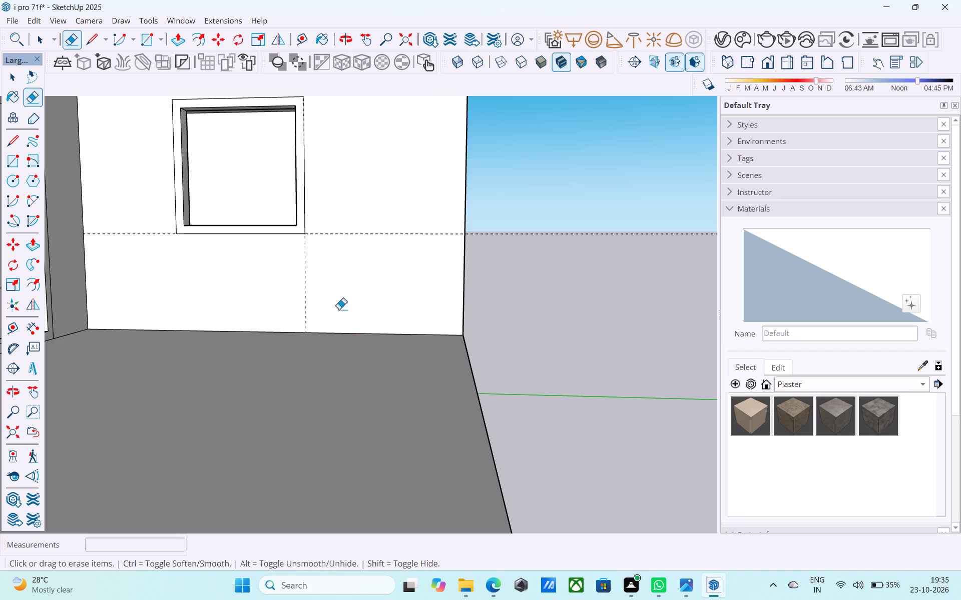
Erase the edges of the old door outline on the first-floor window wall.
{"action": "scroll", "coordinate": [349, 262], "scroll_direction": "down", "scroll_amount": 10}
{"action": "middle_click_drag", "start_coordinate": [373, 402], "coordinate": [363, 354]}
{"action": "scroll", "coordinate": [362, 351], "scroll_direction": "up", "scroll_amount": 9}
{"action": "left_click_drag", "start_coordinate": [316, 327], "coordinate": [302, 326]}
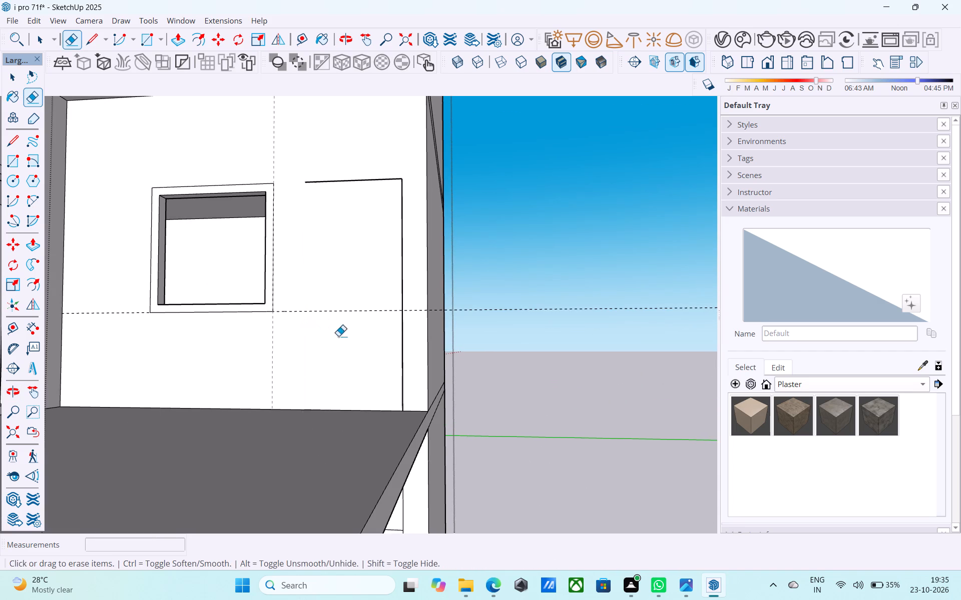
{"action": "left_click_drag", "start_coordinate": [407, 362], "coordinate": [400, 361]}
{"action": "left_click_drag", "start_coordinate": [393, 182], "coordinate": [383, 164]}
Erase the edges of the old door outline on the ground-floor window wall.
{"action": "scroll", "coordinate": [382, 165], "scroll_direction": "down", "scroll_amount": 10}
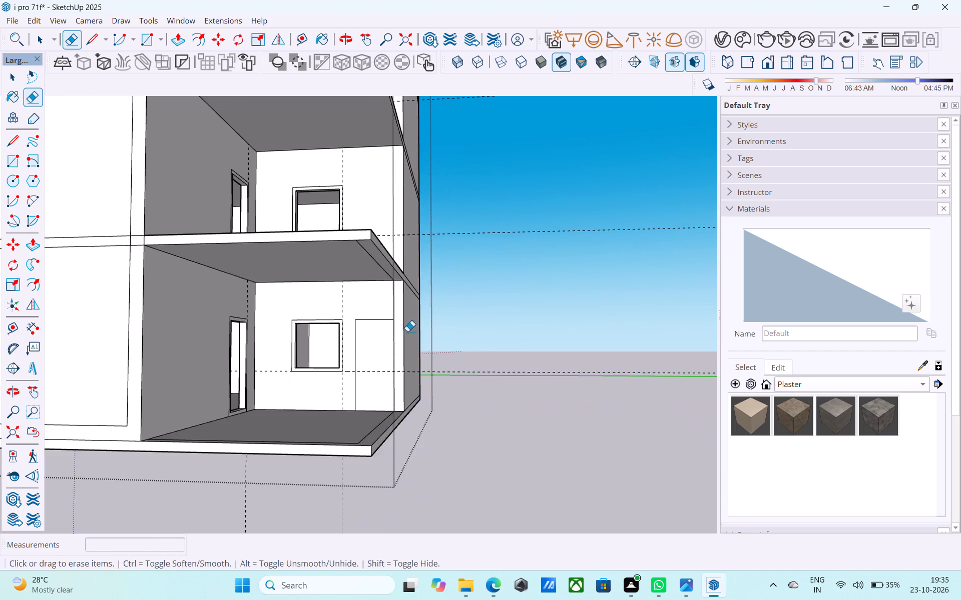
{"action": "scroll", "coordinate": [392, 353], "scroll_direction": "up", "scroll_amount": 5}
{"action": "left_click_drag", "start_coordinate": [369, 302], "coordinate": [363, 292]}
{"action": "scroll", "coordinate": [365, 297], "scroll_direction": "up", "scroll_amount": 5}
{"action": "left_click_drag", "start_coordinate": [330, 321], "coordinate": [298, 323]}
{"action": "scroll", "coordinate": [329, 290], "scroll_direction": "down", "scroll_amount": 6}
{"action": "middle_click_drag", "start_coordinate": [352, 313], "coordinate": [310, 330]}
{"action": "scroll", "coordinate": [329, 346], "scroll_direction": "up", "scroll_amount": 6}
{"action": "left_click", "coordinate": [297, 346]}
{"action": "scroll", "coordinate": [310, 336], "scroll_direction": "down", "scroll_amount": 12}
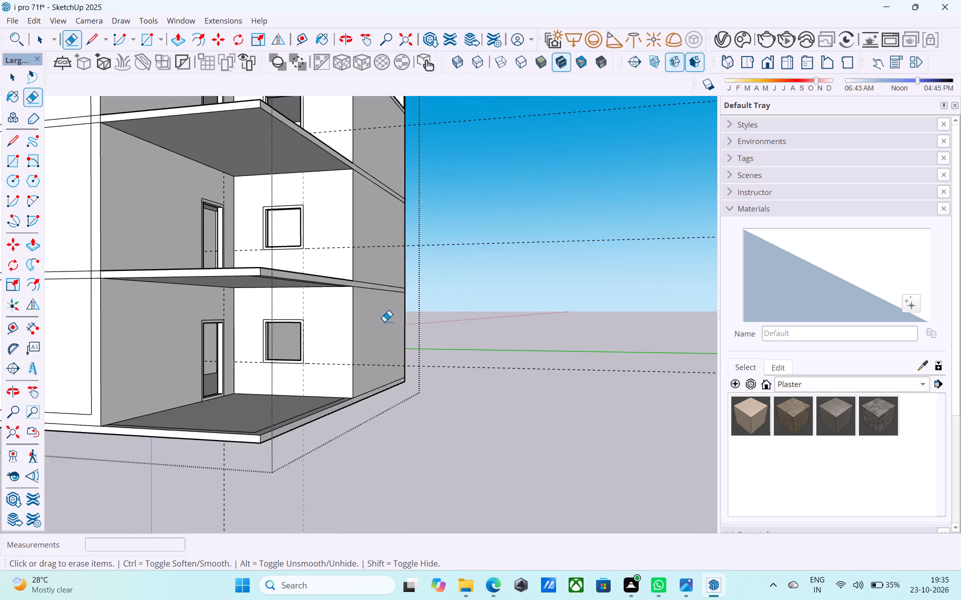
Save the building model.
{"action": "middle_click_drag", "start_coordinate": [384, 321], "coordinate": [421, 367]}
{"action": "scroll", "coordinate": [408, 338], "scroll_direction": "down", "scroll_amount": 5}
{"action": "middle_click_drag", "start_coordinate": [411, 302], "coordinate": [443, 350]}
{"action": "key", "text": "ctrl+s"}
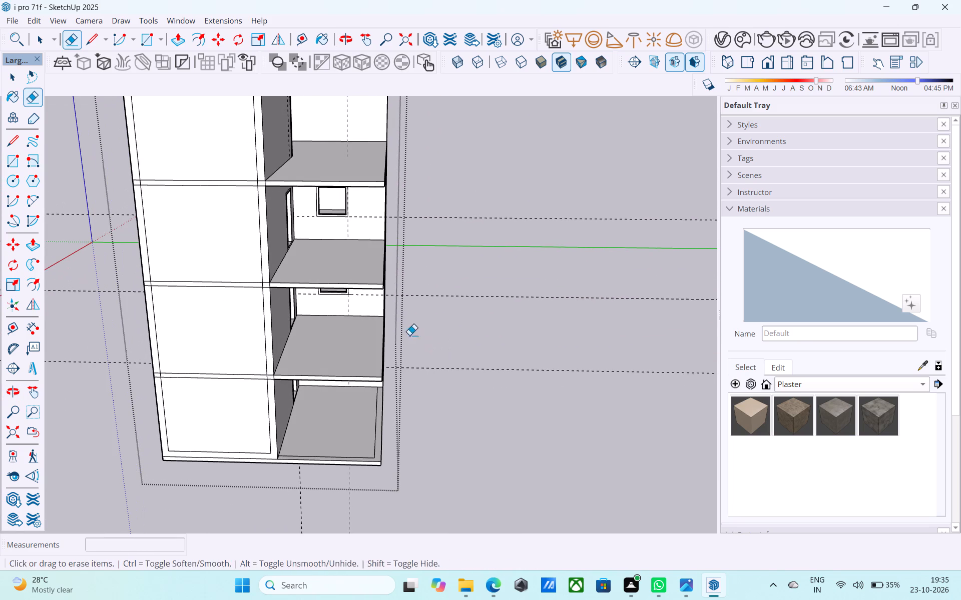
{"action": "scroll", "coordinate": [399, 326], "scroll_direction": "down", "scroll_amount": 4}
{"action": "middle_click_drag", "start_coordinate": [394, 326], "coordinate": [365, 327], "text": "shift"}
{"action": "key", "text": "space"}
{"action": "scroll", "coordinate": [334, 321], "scroll_direction": "up", "scroll_amount": 4}
{"action": "key", "text": "ctrl+s"}
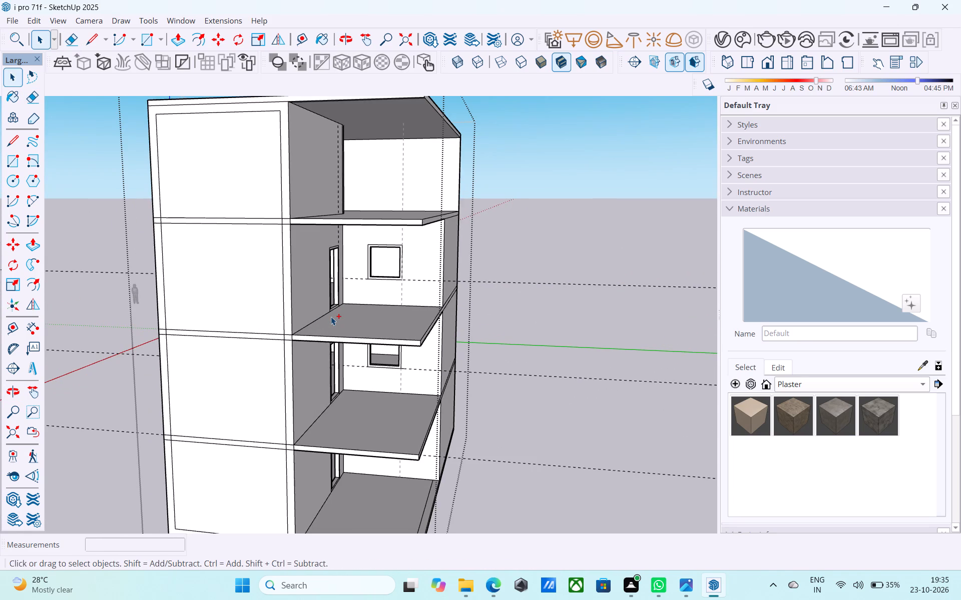
Erase the horizontal guides at window-sill level on the second-floor and first-floor window walls.
{"action": "key", "text": "space"}
{"action": "middle_click_drag", "start_coordinate": [330, 315], "coordinate": [295, 278]}
{"action": "middle_click_drag", "start_coordinate": [315, 287], "coordinate": [245, 286], "text": "shift"}
{"action": "middle_click_drag", "start_coordinate": [314, 307], "coordinate": [294, 335]}
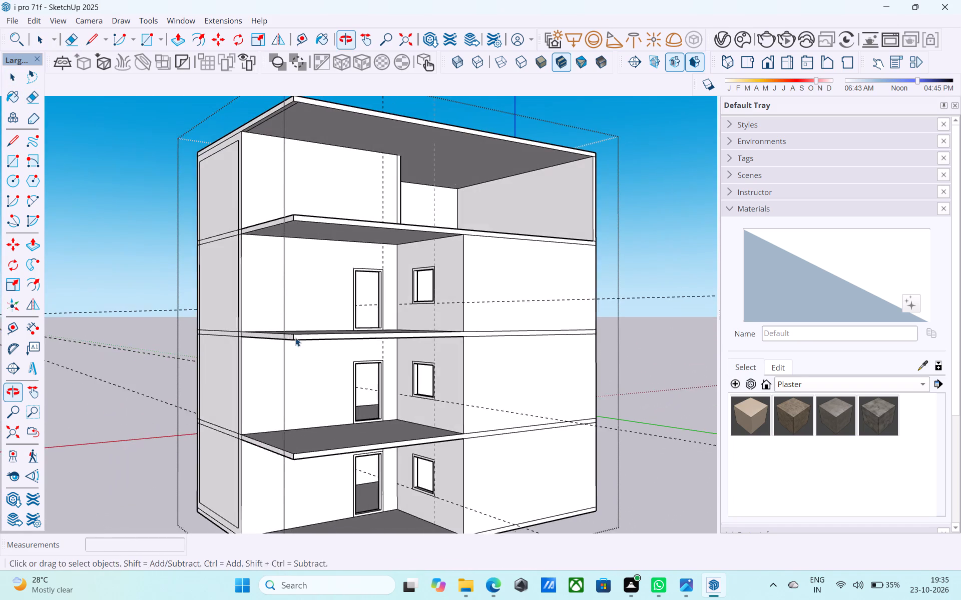
{"action": "middle_click_drag", "start_coordinate": [429, 340], "coordinate": [448, 347], "text": "shift"}
{"action": "middle_click_drag", "start_coordinate": [389, 307], "coordinate": [570, 328]}
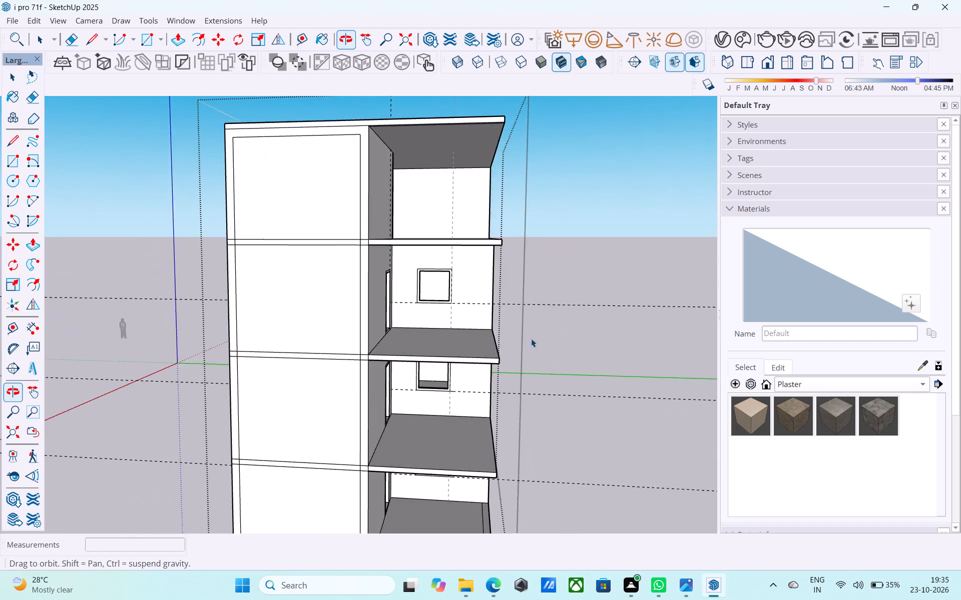
{"action": "middle_click_drag", "start_coordinate": [490, 352], "coordinate": [463, 326]}
{"action": "scroll", "coordinate": [461, 329], "scroll_direction": "up", "scroll_amount": 6}
{"action": "key", "text": "e"}
{"action": "left_click_drag", "start_coordinate": [436, 254], "coordinate": [440, 278]}
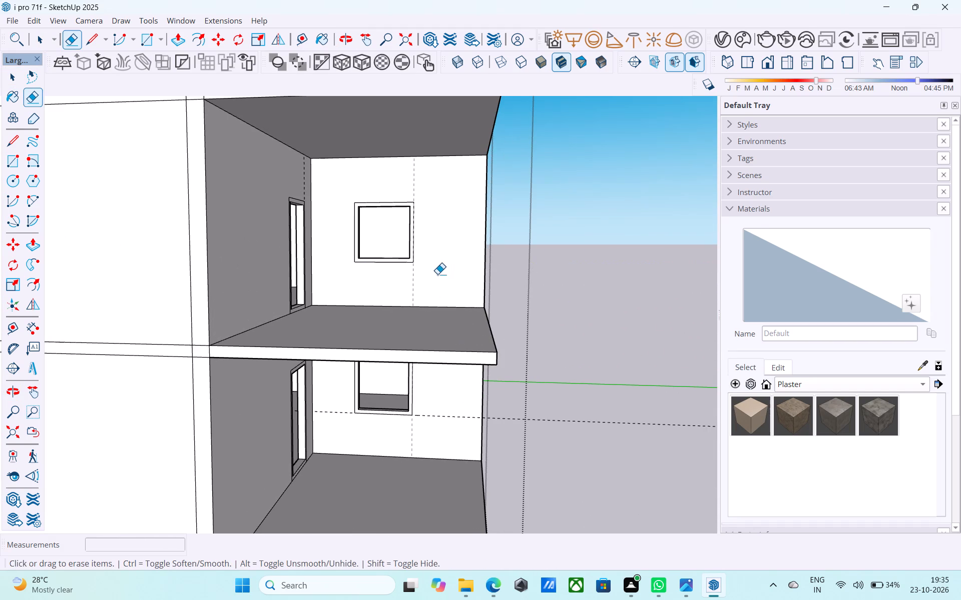
{"action": "left_click_drag", "start_coordinate": [444, 411], "coordinate": [446, 417]}
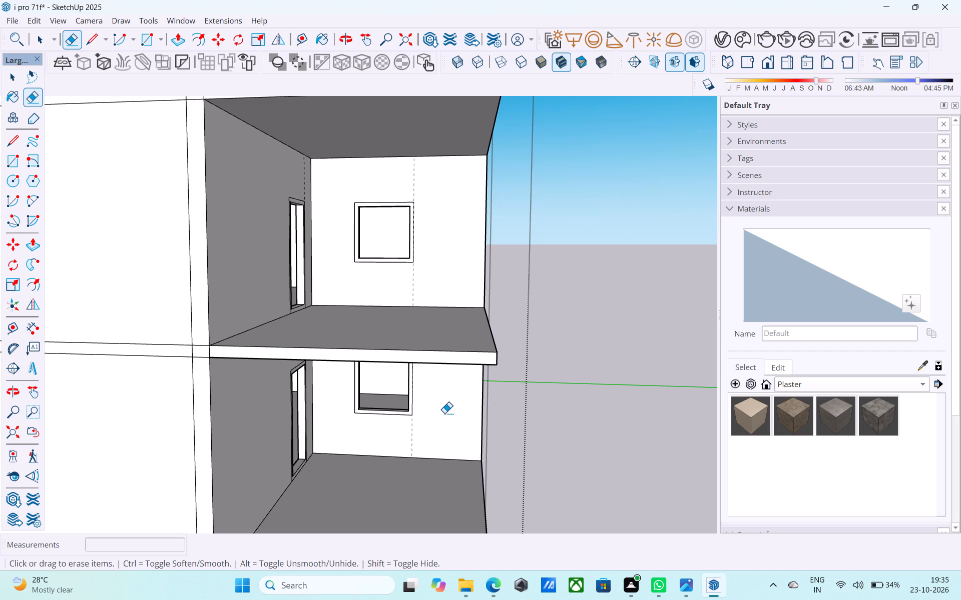
Erase the outer vertical line of the inset outline on the top storey of the blank exterior wall.
{"action": "key", "text": "space"}
{"action": "scroll", "coordinate": [508, 272], "scroll_direction": "down", "scroll_amount": 3}
{"action": "scroll", "coordinate": [506, 275], "scroll_direction": "up", "scroll_amount": 1}
{"action": "scroll", "coordinate": [506, 275], "scroll_direction": "down", "scroll_amount": 4}
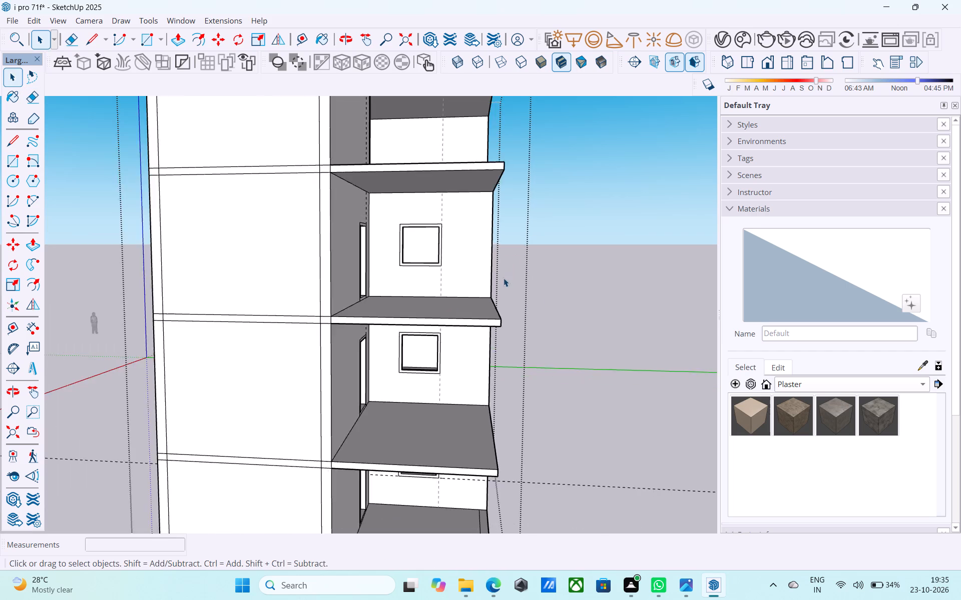
{"action": "scroll", "coordinate": [504, 278], "scroll_direction": "down", "scroll_amount": 2}
{"action": "middle_click_drag", "start_coordinate": [501, 280], "coordinate": [520, 280]}
{"action": "scroll", "coordinate": [539, 288], "scroll_direction": "down", "scroll_amount": 3}
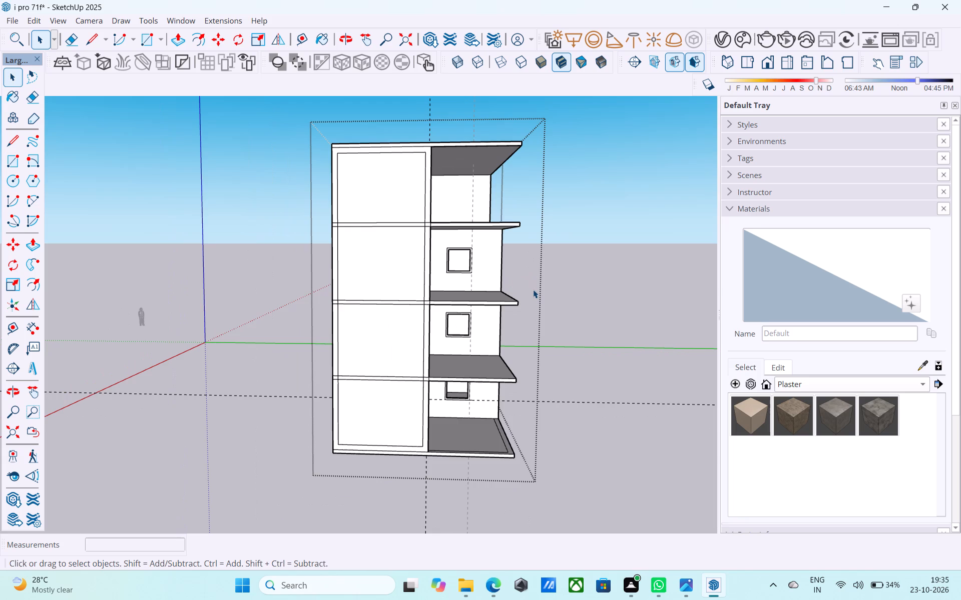
{"action": "scroll", "coordinate": [533, 289], "scroll_direction": "down", "scroll_amount": 1}
{"action": "middle_click_drag", "start_coordinate": [527, 296], "coordinate": [518, 306]}
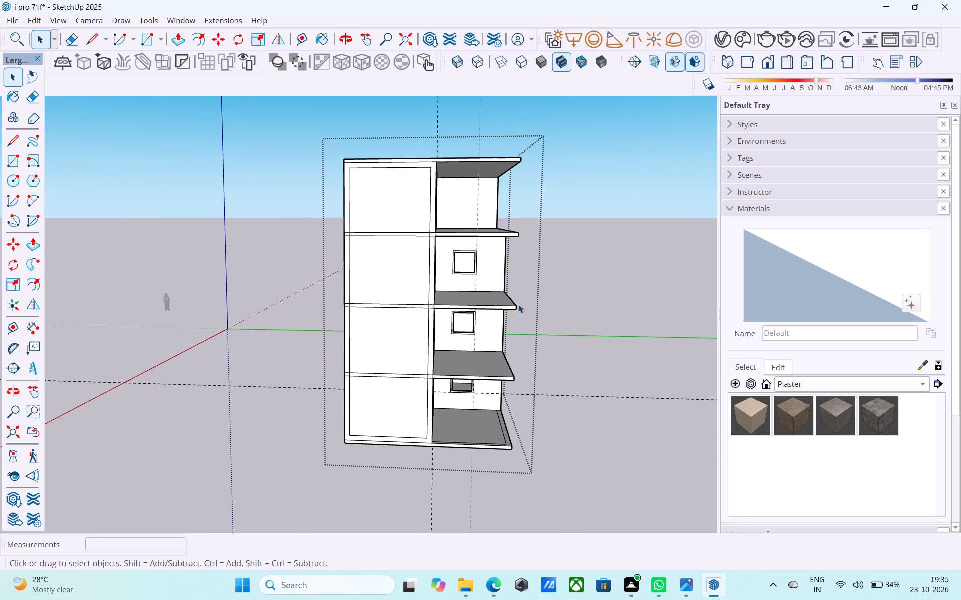
{"action": "scroll", "coordinate": [518, 304], "scroll_direction": "down", "scroll_amount": 5}
{"action": "middle_click_drag", "start_coordinate": [518, 304], "coordinate": [520, 295]}
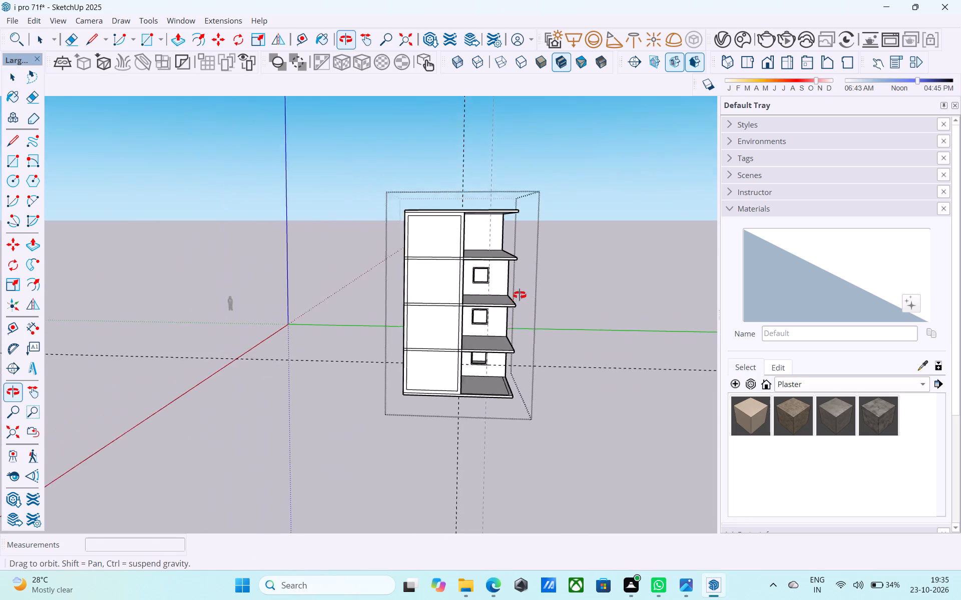
{"action": "middle_click_drag", "start_coordinate": [520, 295], "coordinate": [523, 293]}
{"action": "scroll", "coordinate": [406, 353], "scroll_direction": "up", "scroll_amount": 5}
{"action": "middle_click_drag", "start_coordinate": [416, 353], "coordinate": [418, 373]}
{"action": "key", "text": "e"}
{"action": "scroll", "coordinate": [430, 161], "scroll_direction": "up", "scroll_amount": 1}
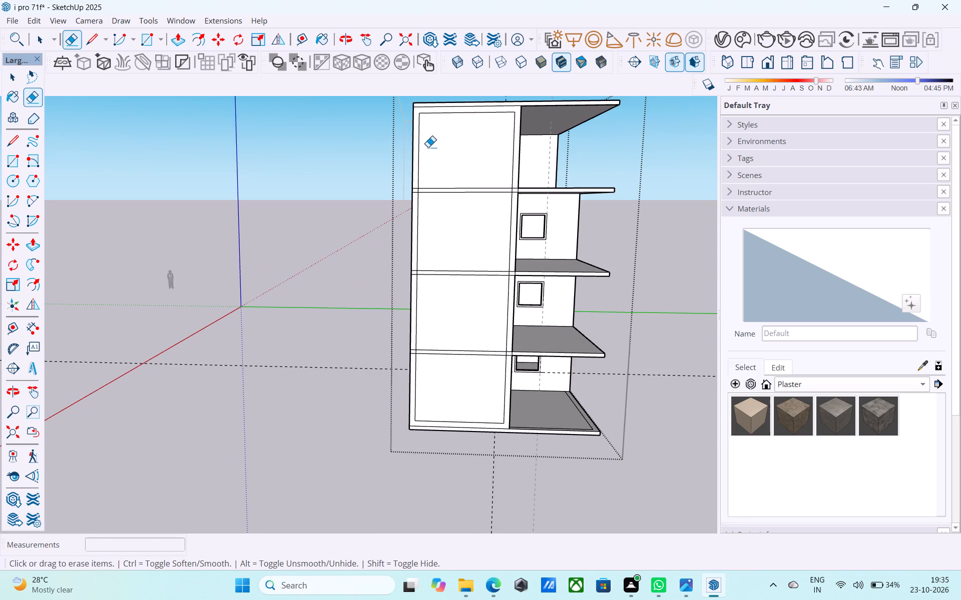
{"action": "scroll", "coordinate": [414, 131], "scroll_direction": "up", "scroll_amount": 3}
{"action": "left_click", "coordinate": [418, 134]}
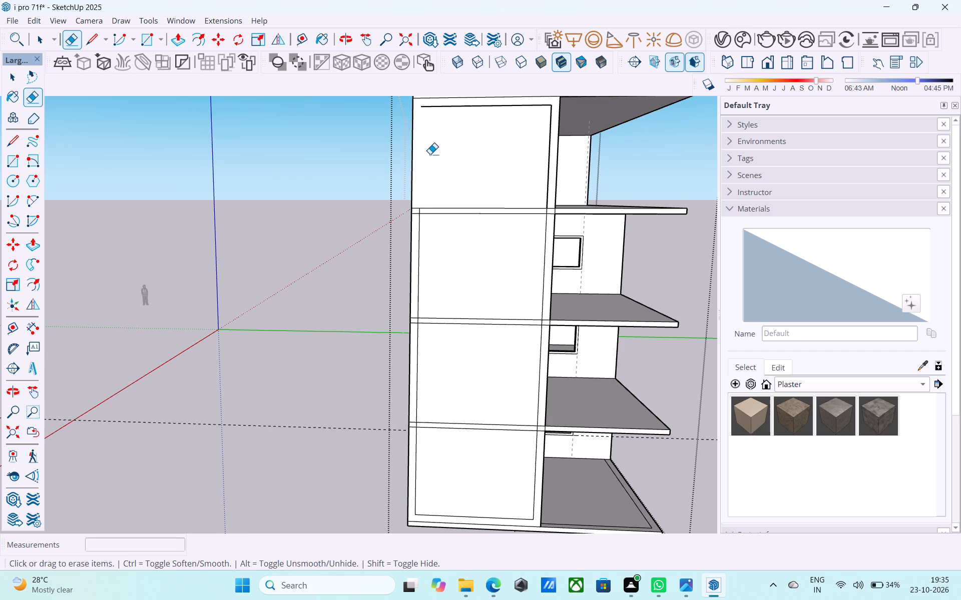
{"action": "key", "text": "space"}
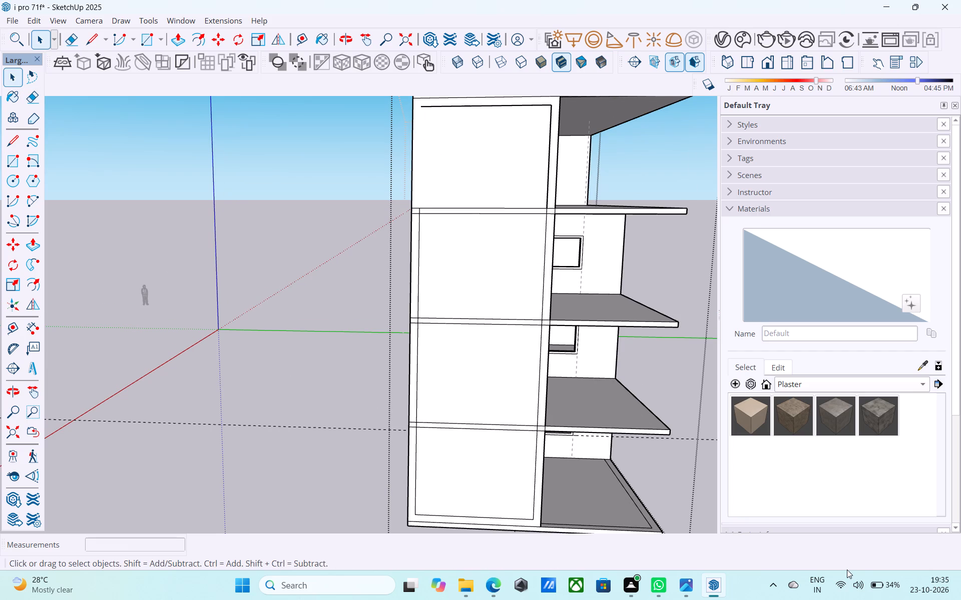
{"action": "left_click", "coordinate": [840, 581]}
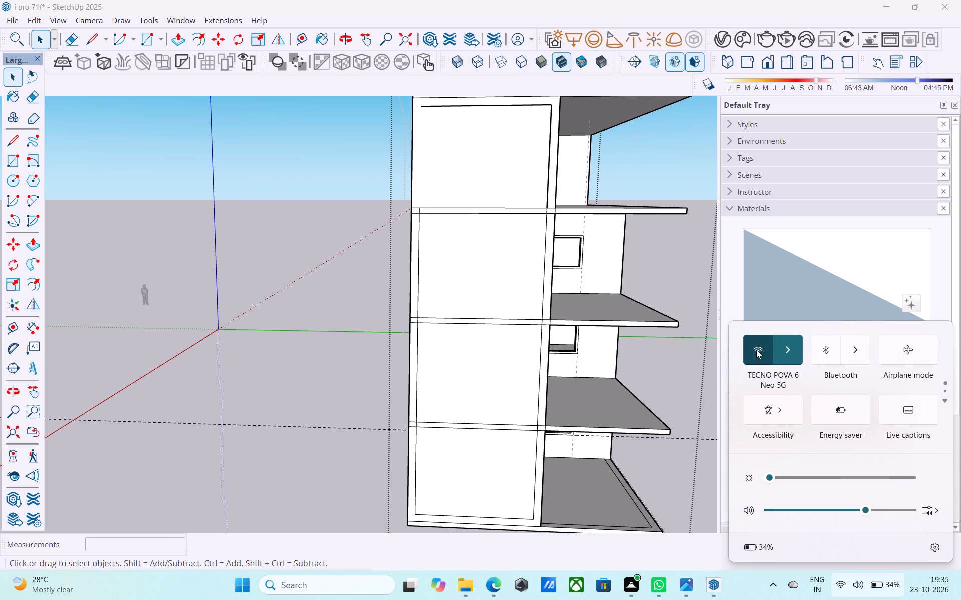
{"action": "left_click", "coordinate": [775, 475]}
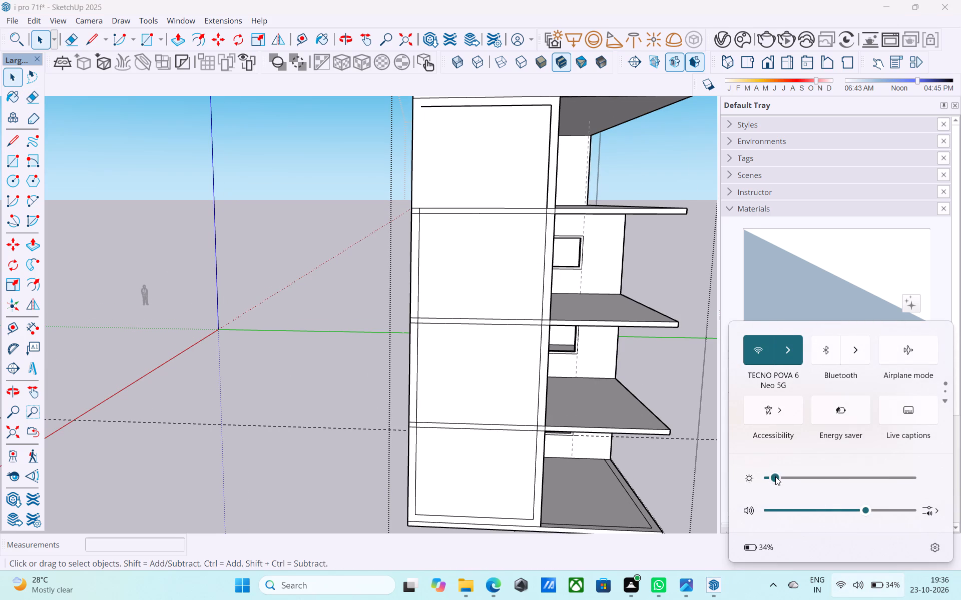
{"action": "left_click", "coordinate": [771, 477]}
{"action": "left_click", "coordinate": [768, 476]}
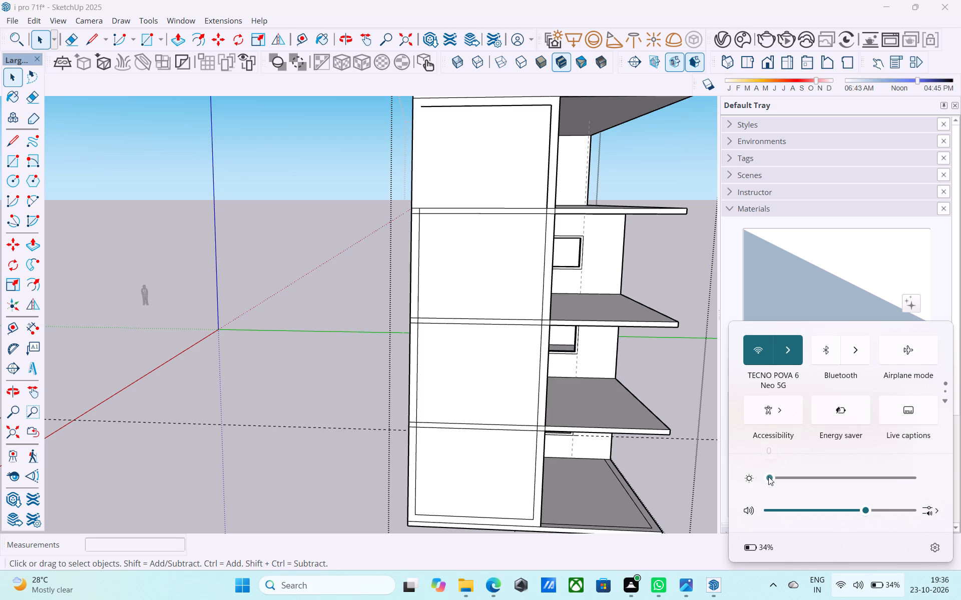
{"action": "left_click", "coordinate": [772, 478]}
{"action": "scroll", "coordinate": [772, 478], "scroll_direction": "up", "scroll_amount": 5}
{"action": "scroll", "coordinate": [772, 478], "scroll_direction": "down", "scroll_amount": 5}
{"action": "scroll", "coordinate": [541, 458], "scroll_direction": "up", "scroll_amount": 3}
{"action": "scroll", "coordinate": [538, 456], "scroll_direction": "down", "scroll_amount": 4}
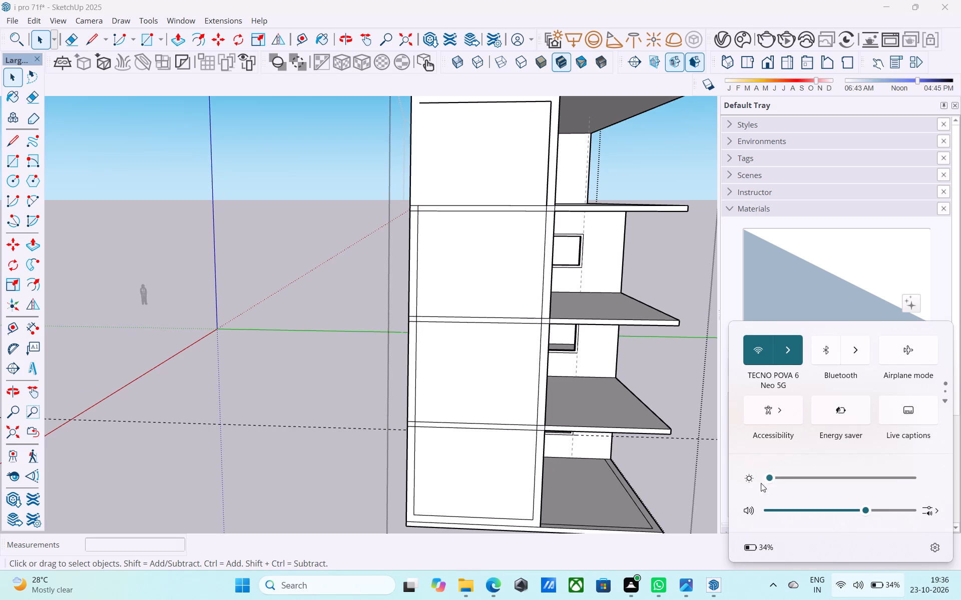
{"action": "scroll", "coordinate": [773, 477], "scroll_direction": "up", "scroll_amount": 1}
Erase the outer vertical inset line on the blank wall's second and first floors, including its stub in the slab band above the second floor.
{"action": "scroll", "coordinate": [450, 465], "scroll_direction": "down", "scroll_amount": 4}
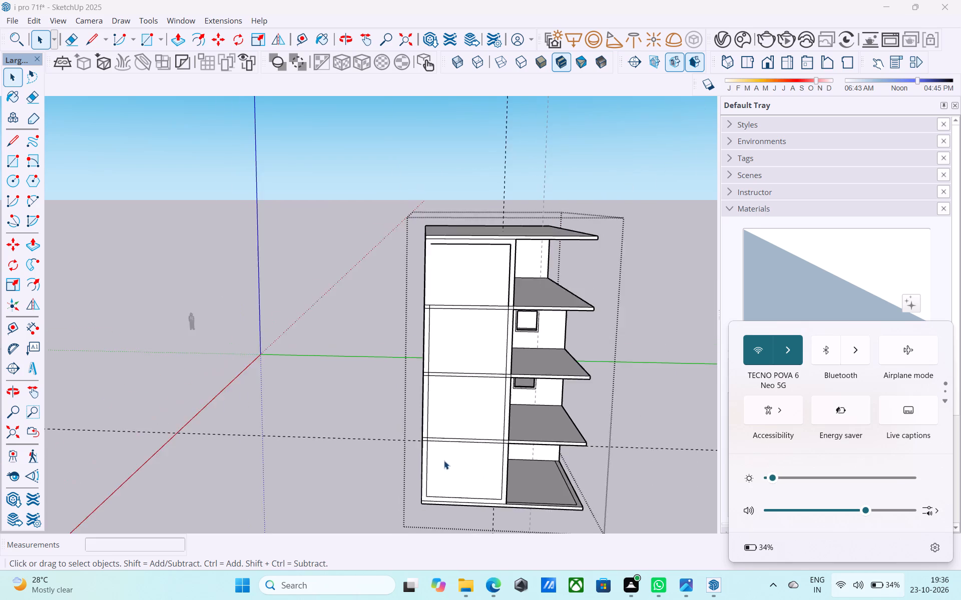
{"action": "scroll", "coordinate": [444, 460], "scroll_direction": "down", "scroll_amount": 4}
{"action": "middle_click_drag", "start_coordinate": [440, 457], "coordinate": [434, 422]}
{"action": "scroll", "coordinate": [422, 338], "scroll_direction": "up", "scroll_amount": 8}
{"action": "key", "text": "e"}
{"action": "scroll", "coordinate": [448, 353], "scroll_direction": "up", "scroll_amount": 3}
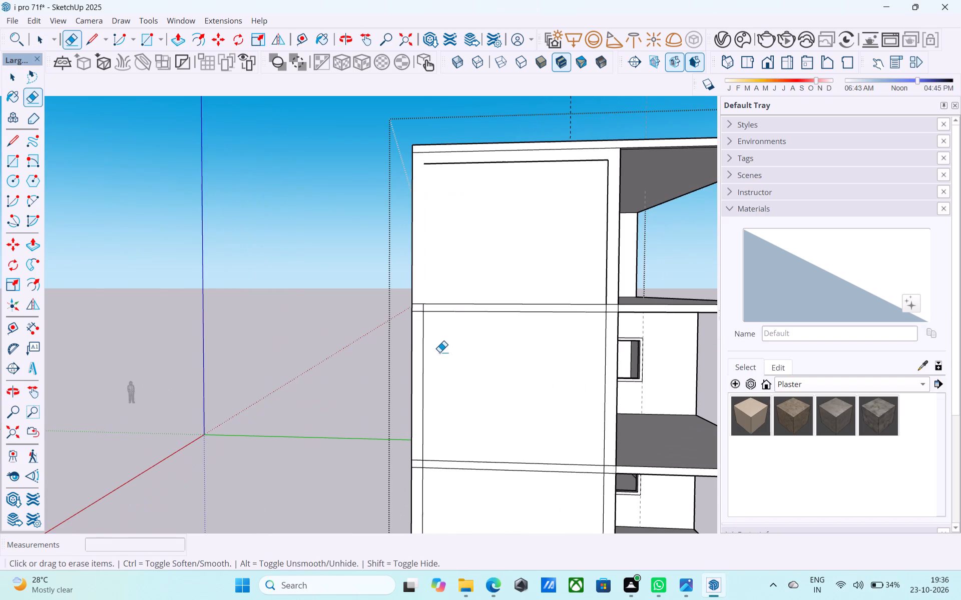
{"action": "left_click", "coordinate": [424, 347]}
{"action": "scroll", "coordinate": [419, 308], "scroll_direction": "up", "scroll_amount": 8}
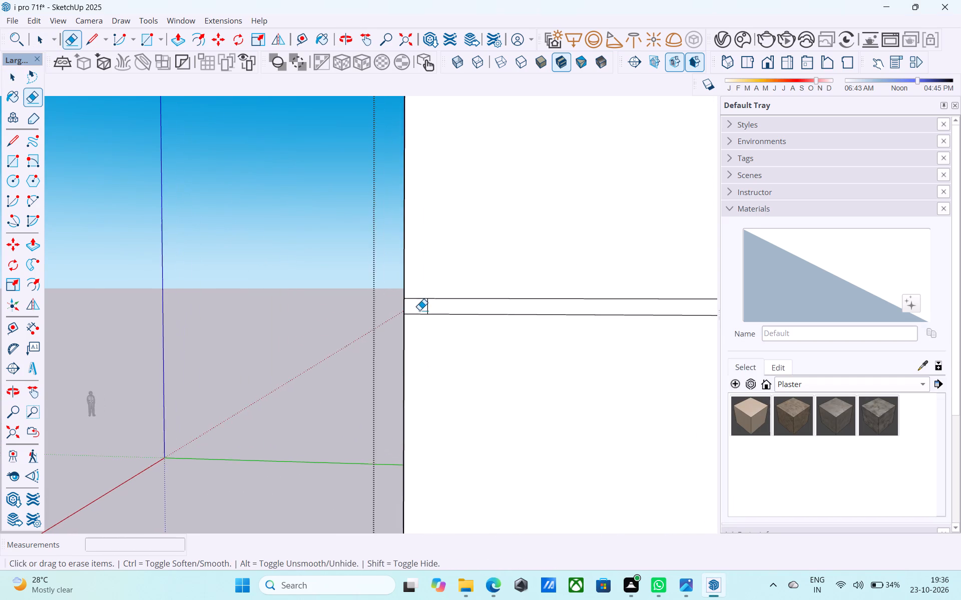
{"action": "left_click_drag", "start_coordinate": [430, 310], "coordinate": [421, 306]}
{"action": "scroll", "coordinate": [421, 306], "scroll_direction": "down", "scroll_amount": 5}
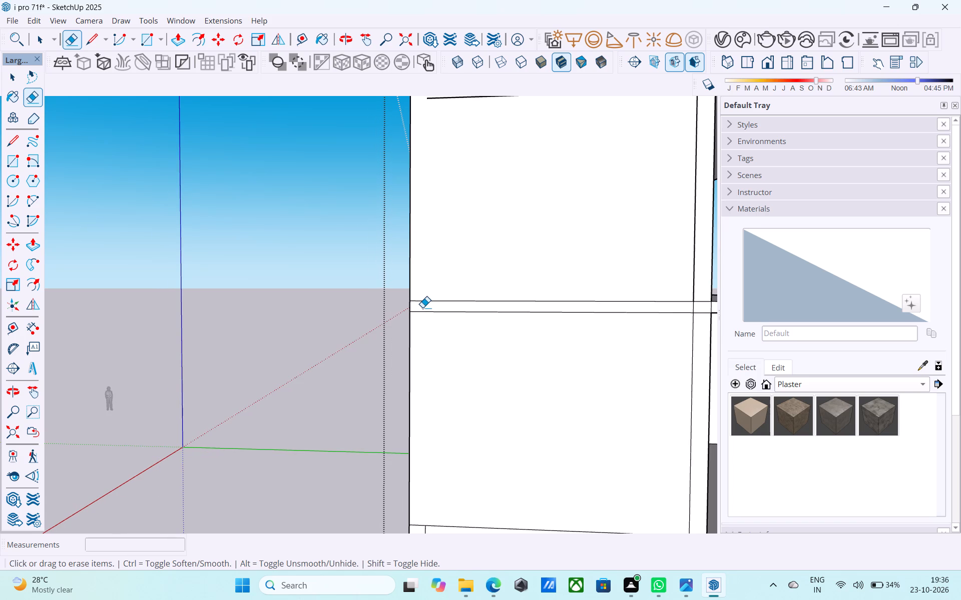
{"action": "scroll", "coordinate": [481, 321], "scroll_direction": "down", "scroll_amount": 12}
{"action": "scroll", "coordinate": [472, 417], "scroll_direction": "up", "scroll_amount": 9}
{"action": "left_click_drag", "start_coordinate": [437, 397], "coordinate": [431, 394]}
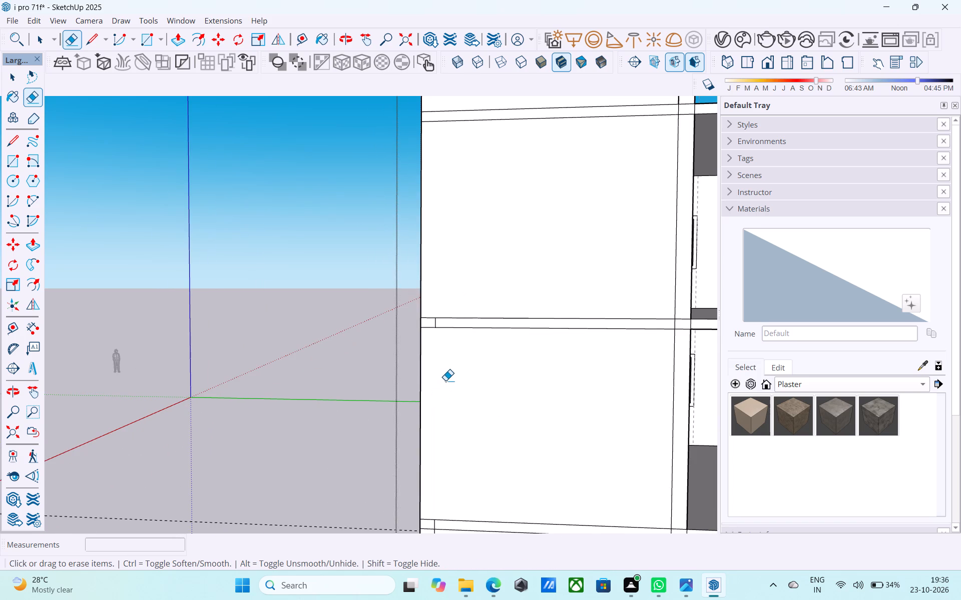
{"action": "scroll", "coordinate": [446, 380], "scroll_direction": "down", "scroll_amount": 4}
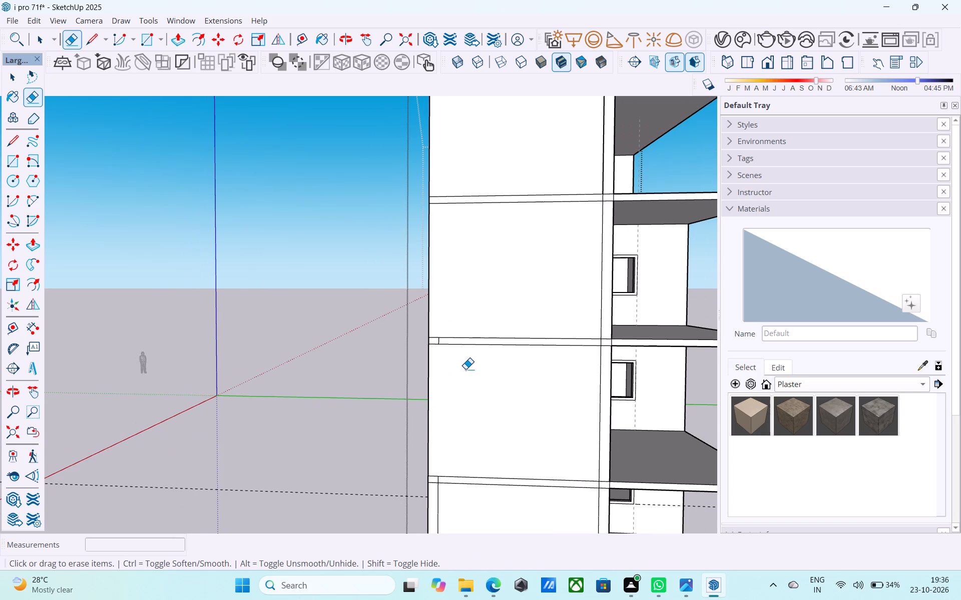
Erase the blank wall's ground-floor vertical inset line, its stub in the slab band above, and the bottom horizontal inset line.
{"action": "scroll", "coordinate": [466, 366], "scroll_direction": "down", "scroll_amount": 6}
{"action": "scroll", "coordinate": [465, 469], "scroll_direction": "up", "scroll_amount": 7}
{"action": "left_click", "coordinate": [442, 458]}
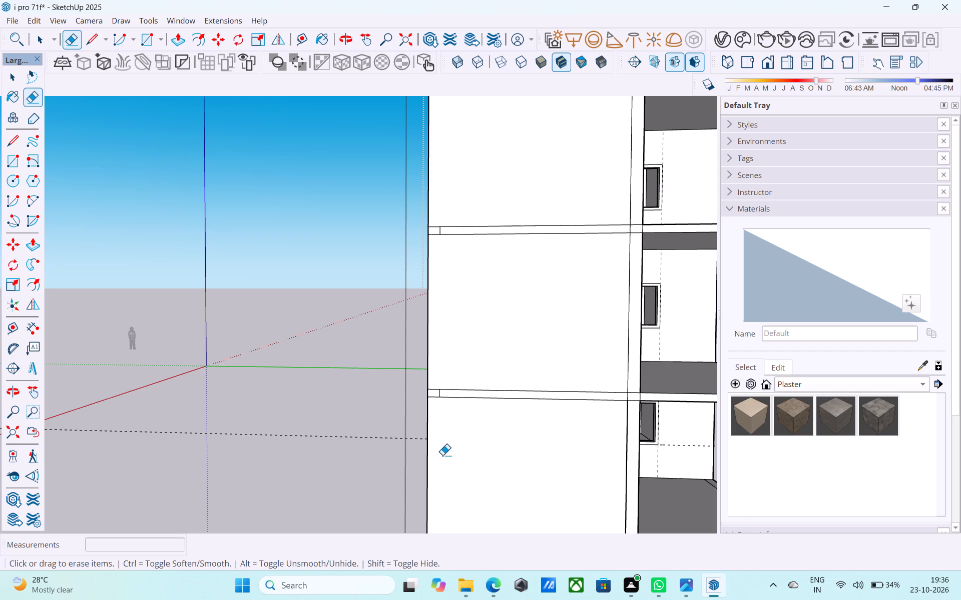
{"action": "scroll", "coordinate": [484, 390], "scroll_direction": "down", "scroll_amount": 9}
{"action": "scroll", "coordinate": [475, 380], "scroll_direction": "up", "scroll_amount": 6}
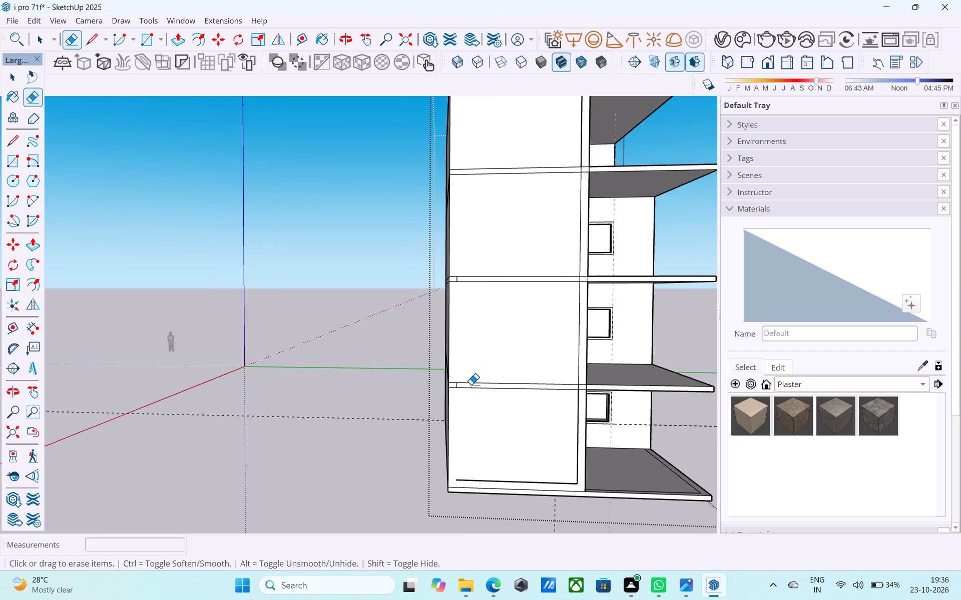
{"action": "scroll", "coordinate": [471, 384], "scroll_direction": "up", "scroll_amount": 9}
{"action": "left_click_drag", "start_coordinate": [439, 383], "coordinate": [431, 382]}
{"action": "scroll", "coordinate": [461, 305], "scroll_direction": "down", "scroll_amount": 12}
{"action": "scroll", "coordinate": [487, 420], "scroll_direction": "up", "scroll_amount": 5}
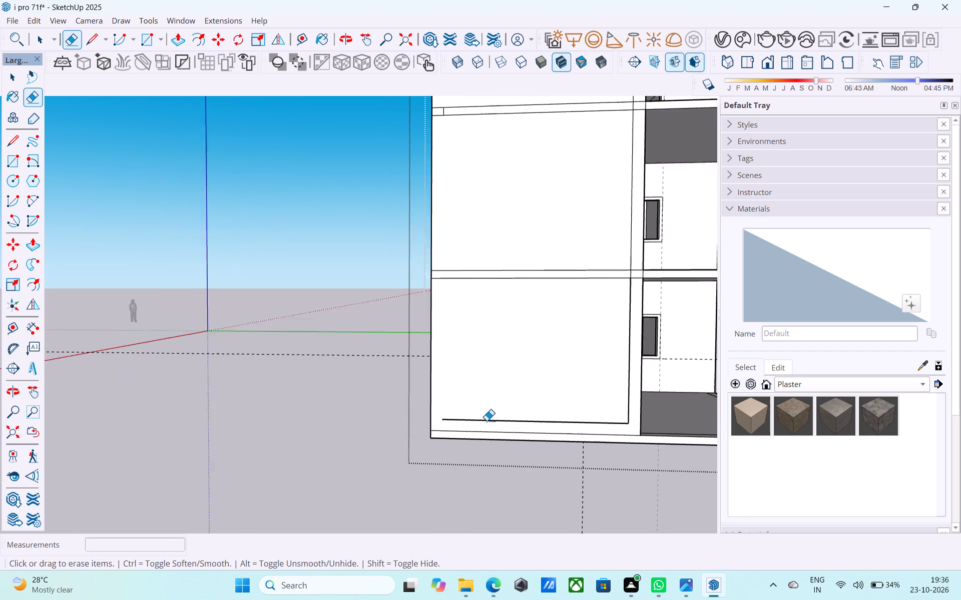
{"action": "left_click", "coordinate": [487, 421]}
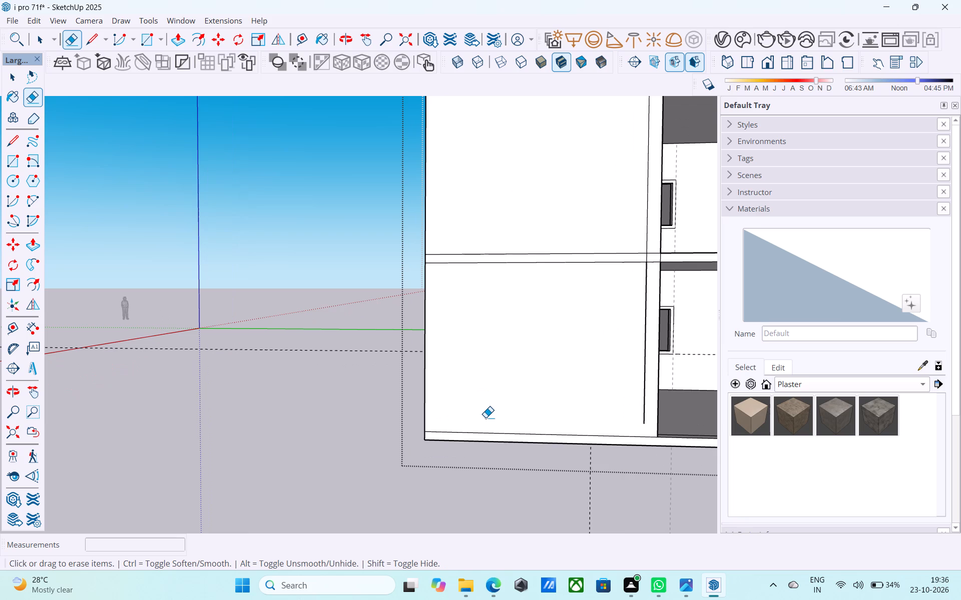
Erase the remaining vertical stub in the slab band between the first and second floors of the blank wall.
{"action": "scroll", "coordinate": [486, 416], "scroll_direction": "down", "scroll_amount": 4}
{"action": "middle_click_drag", "start_coordinate": [486, 416], "coordinate": [486, 425]}
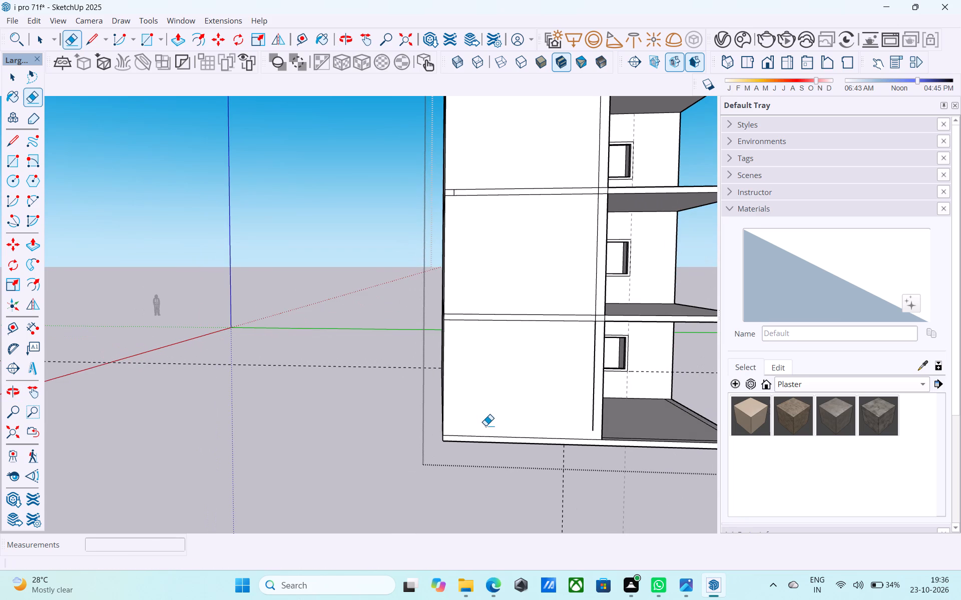
{"action": "scroll", "coordinate": [476, 413], "scroll_direction": "down", "scroll_amount": 4}
{"action": "middle_click_drag", "start_coordinate": [475, 413], "coordinate": [488, 406]}
{"action": "middle_click_drag", "start_coordinate": [525, 287], "coordinate": [507, 289]}
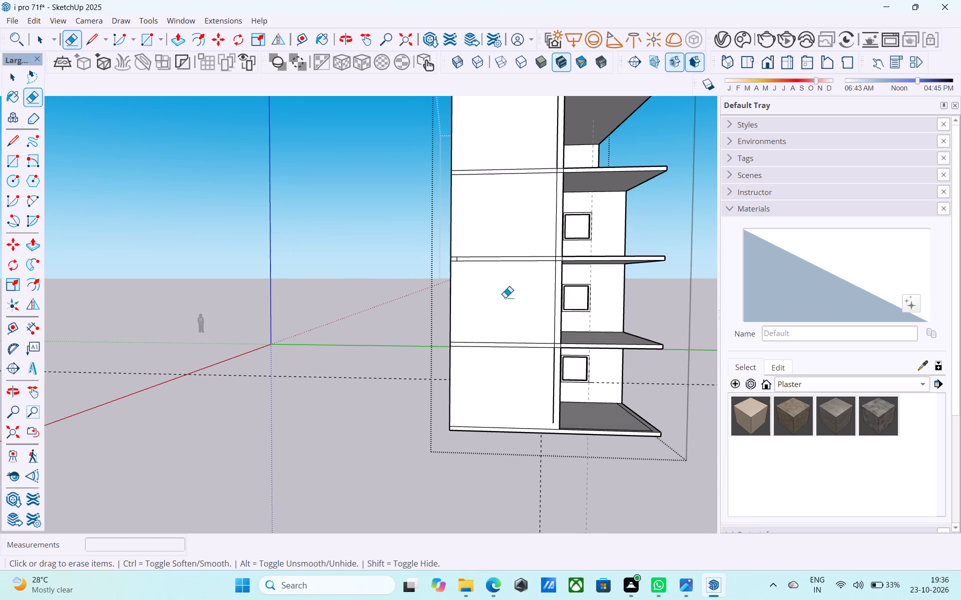
{"action": "scroll", "coordinate": [402, 311], "scroll_direction": "down", "scroll_amount": 4}
{"action": "middle_click_drag", "start_coordinate": [533, 292], "coordinate": [544, 328]}
{"action": "scroll", "coordinate": [538, 340], "scroll_direction": "up", "scroll_amount": 1}
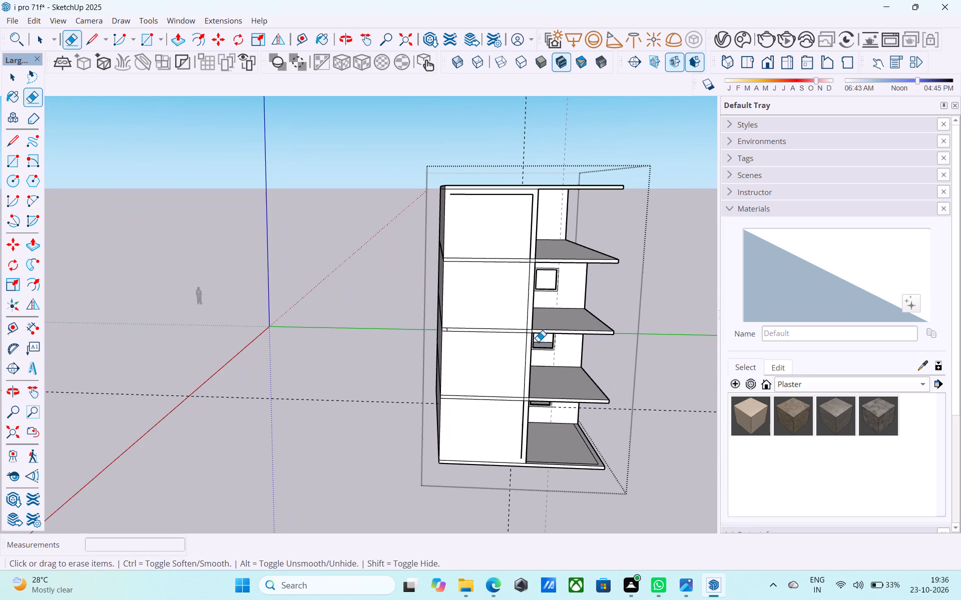
{"action": "middle_click_drag", "start_coordinate": [531, 357], "coordinate": [541, 349]}
{"action": "scroll", "coordinate": [541, 349], "scroll_direction": "up", "scroll_amount": 5}
{"action": "scroll", "coordinate": [373, 305], "scroll_direction": "up", "scroll_amount": 5}
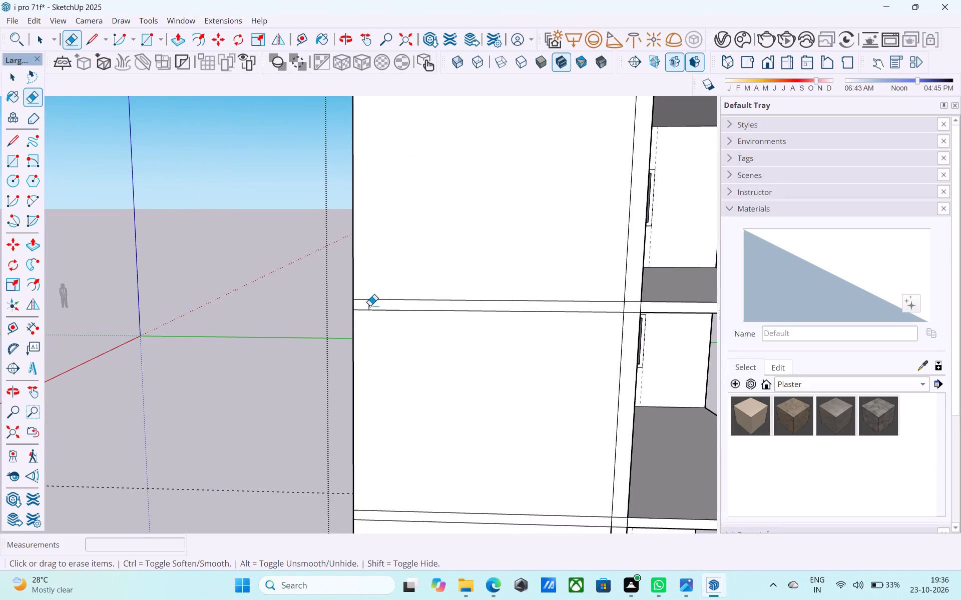
{"action": "left_click", "coordinate": [370, 305]}
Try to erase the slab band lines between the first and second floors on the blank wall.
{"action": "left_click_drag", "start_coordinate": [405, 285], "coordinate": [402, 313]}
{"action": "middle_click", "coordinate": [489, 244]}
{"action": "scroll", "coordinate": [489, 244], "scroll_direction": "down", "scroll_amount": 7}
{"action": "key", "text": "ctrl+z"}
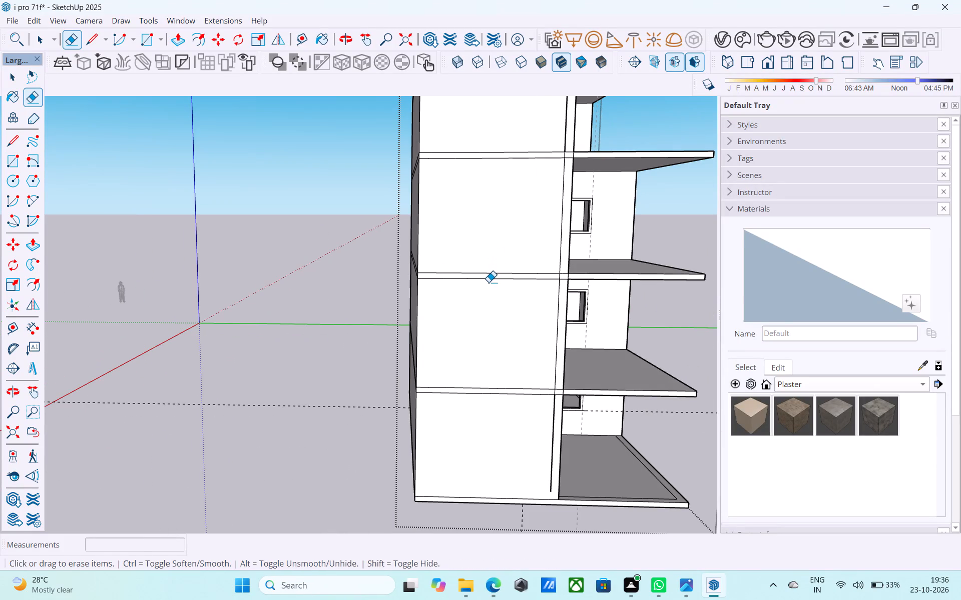
Copy the first-floor vertical corner edge of the blank wall 6' inward along the wall face.
{"action": "key", "text": "space"}
{"action": "middle_click_drag", "start_coordinate": [512, 328], "coordinate": [522, 322]}
{"action": "scroll", "coordinate": [522, 322], "scroll_direction": "up", "scroll_amount": 1}
{"action": "scroll", "coordinate": [599, 317], "scroll_direction": "down", "scroll_amount": 5}
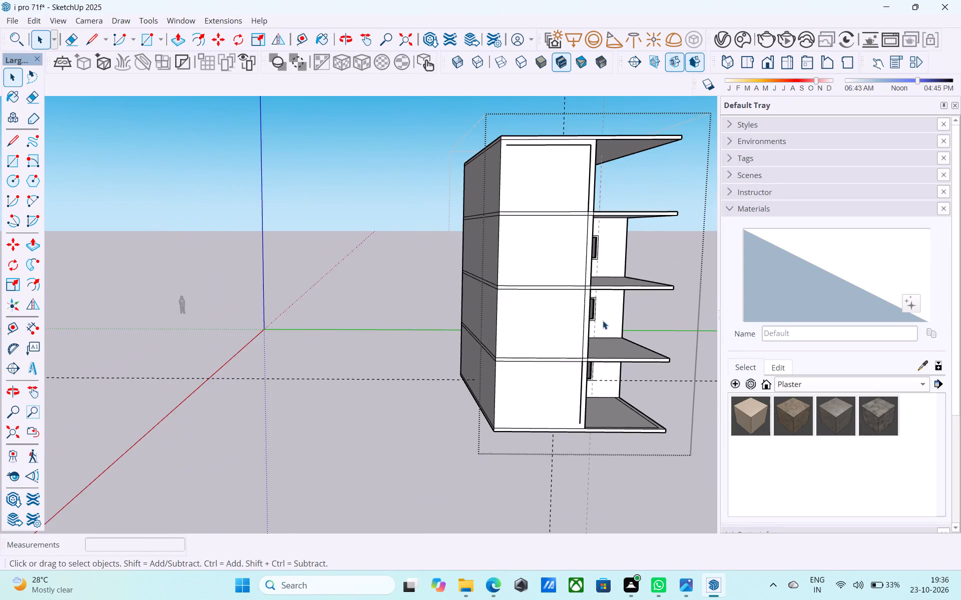
{"action": "middle_click_drag", "start_coordinate": [602, 319], "coordinate": [576, 316]}
{"action": "middle_click_drag", "start_coordinate": [612, 320], "coordinate": [640, 324]}
{"action": "scroll", "coordinate": [501, 320], "scroll_direction": "up", "scroll_amount": 5}
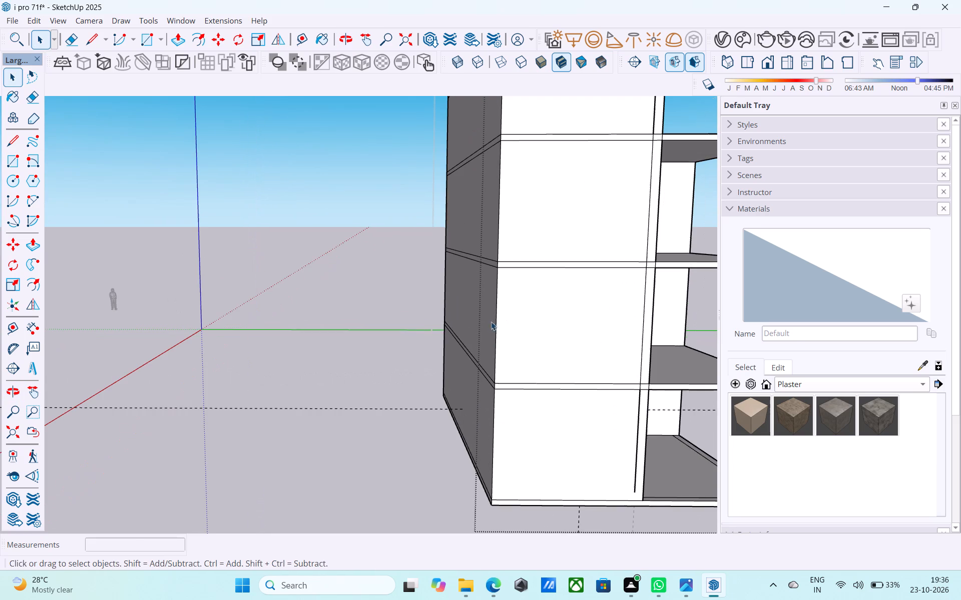
{"action": "left_click", "coordinate": [494, 322]}
{"action": "left_click", "coordinate": [495, 323]}
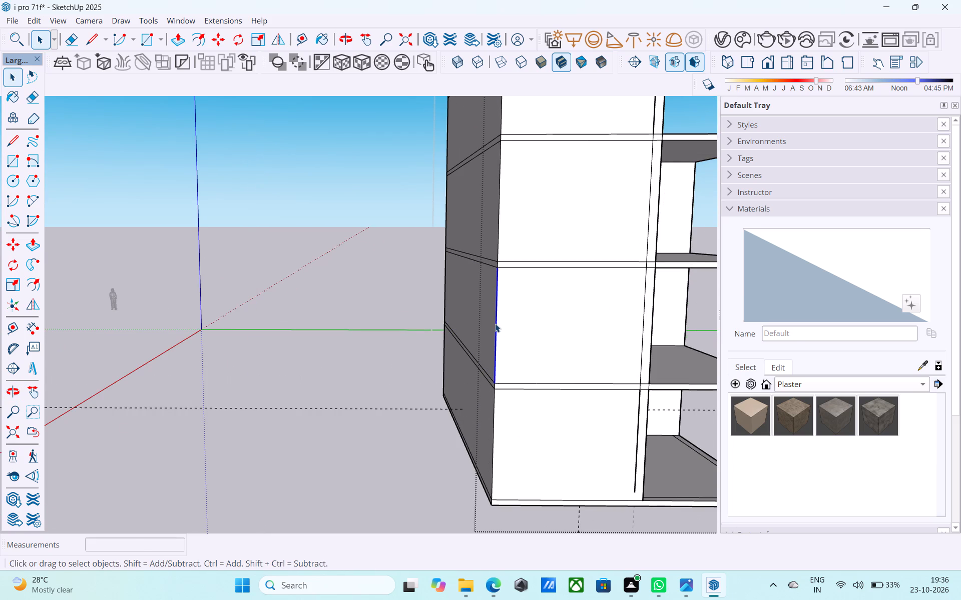
{"action": "key", "text": "m"}
{"action": "scroll", "coordinate": [499, 269], "scroll_direction": "up", "scroll_amount": 6}
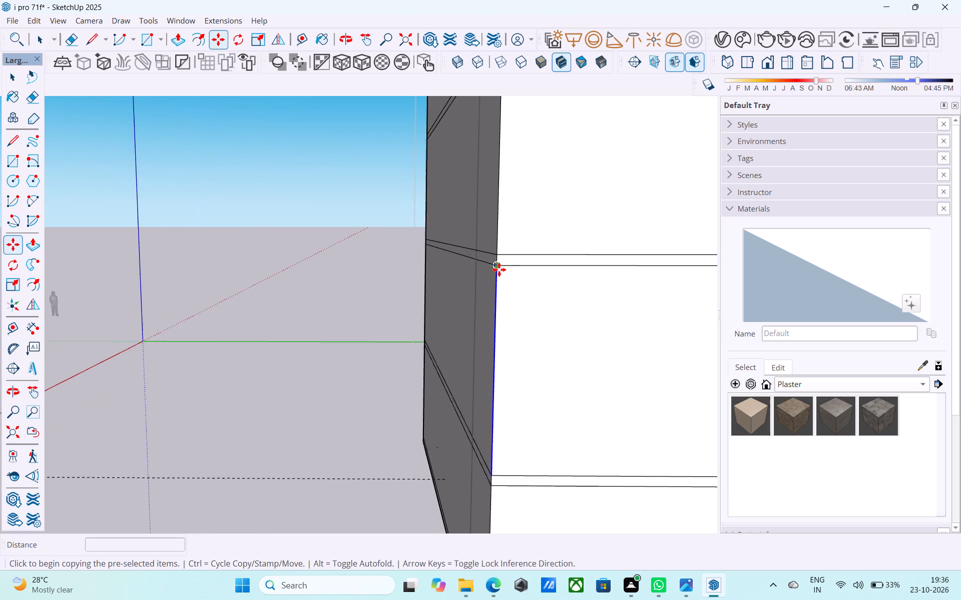
{"action": "scroll", "coordinate": [499, 269], "scroll_direction": "up", "scroll_amount": 1}
{"action": "left_click", "coordinate": [498, 267]}
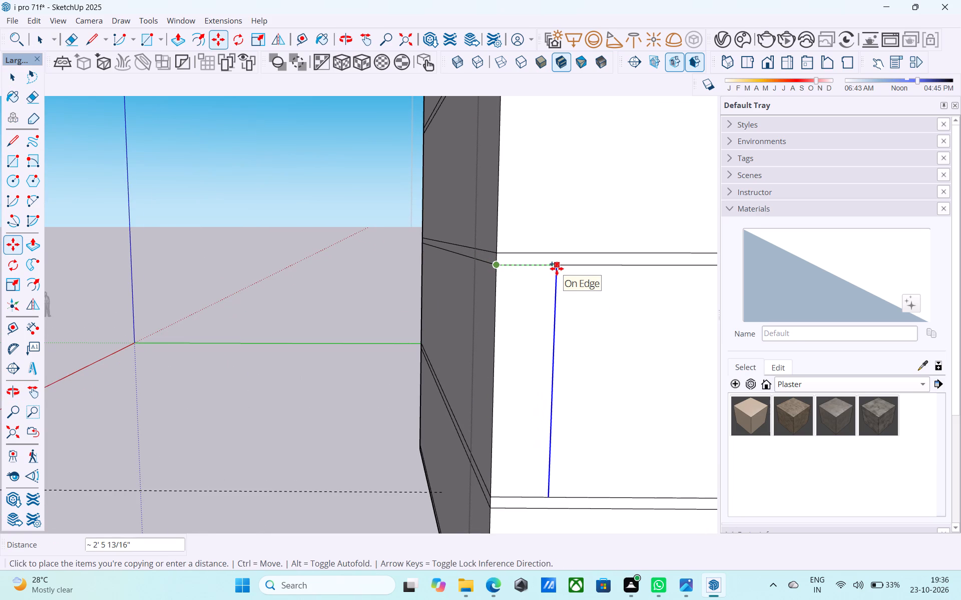
{"action": "type", "text": "6'"}
{"action": "key", "text": "Return"}
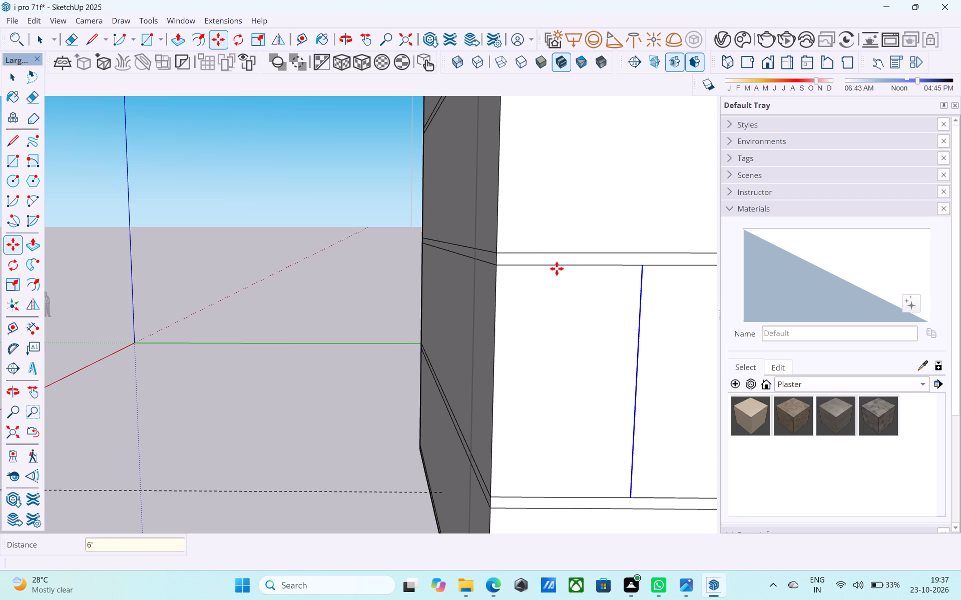
Set the copied vertical line's distance from the blank wall's corner to 5'.
{"action": "type", "text": "5'"}
{"action": "key", "text": "Return"}
Move the copied first-floor vertical line 1' back toward the blank wall's outer corner.
{"action": "scroll", "coordinate": [518, 262], "scroll_direction": "down", "scroll_amount": 13}
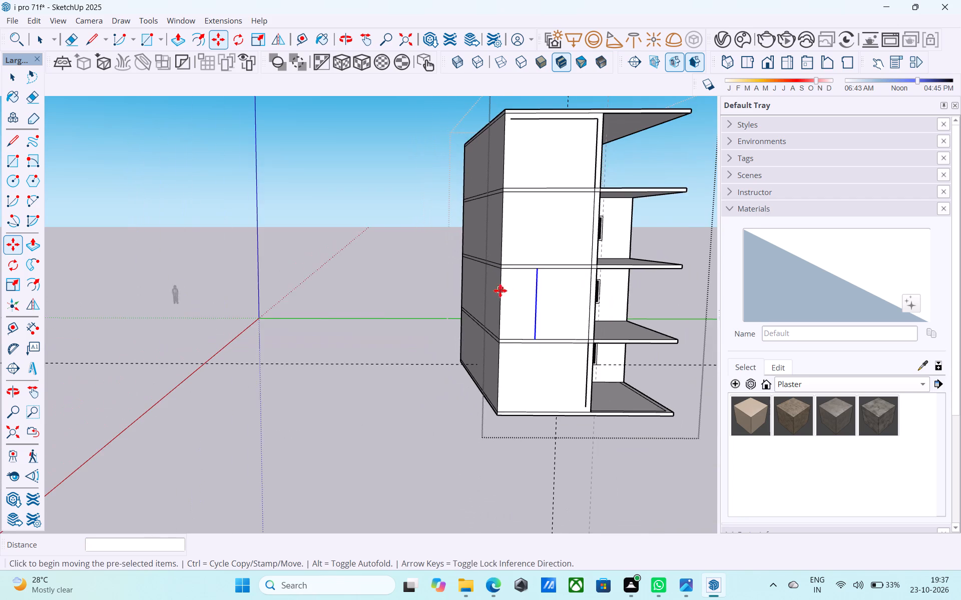
{"action": "middle_click_drag", "start_coordinate": [500, 290], "coordinate": [472, 297]}
{"action": "scroll", "coordinate": [472, 297], "scroll_direction": "up", "scroll_amount": 9}
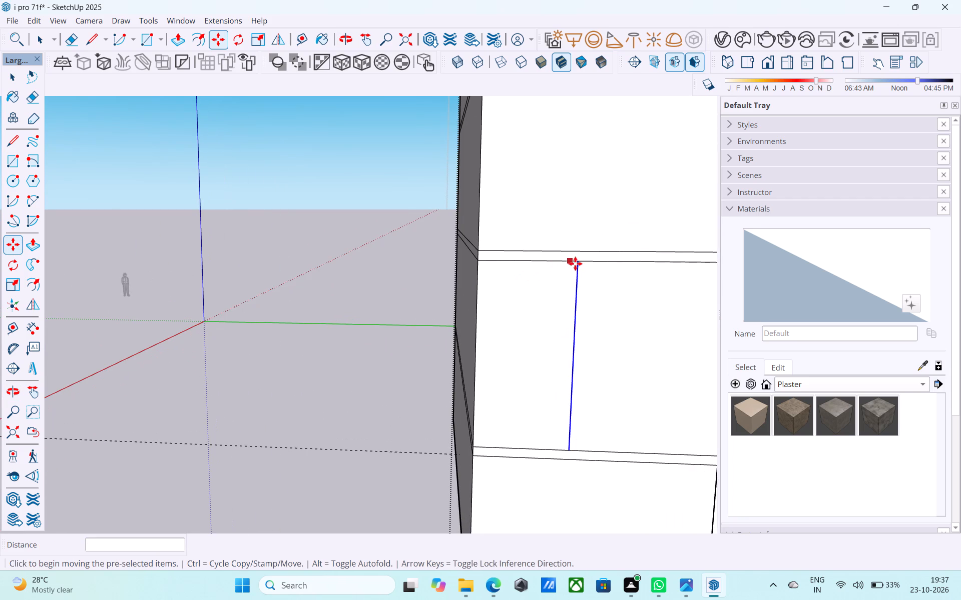
{"action": "left_click", "coordinate": [579, 263]}
{"action": "type", "text": "1'"}
{"action": "key", "text": "Return"}
{"action": "key", "text": "space"}
Examine the vertical line on the blank wall and the adjoining floors from several angles.
{"action": "scroll", "coordinate": [554, 263], "scroll_direction": "down", "scroll_amount": 4}
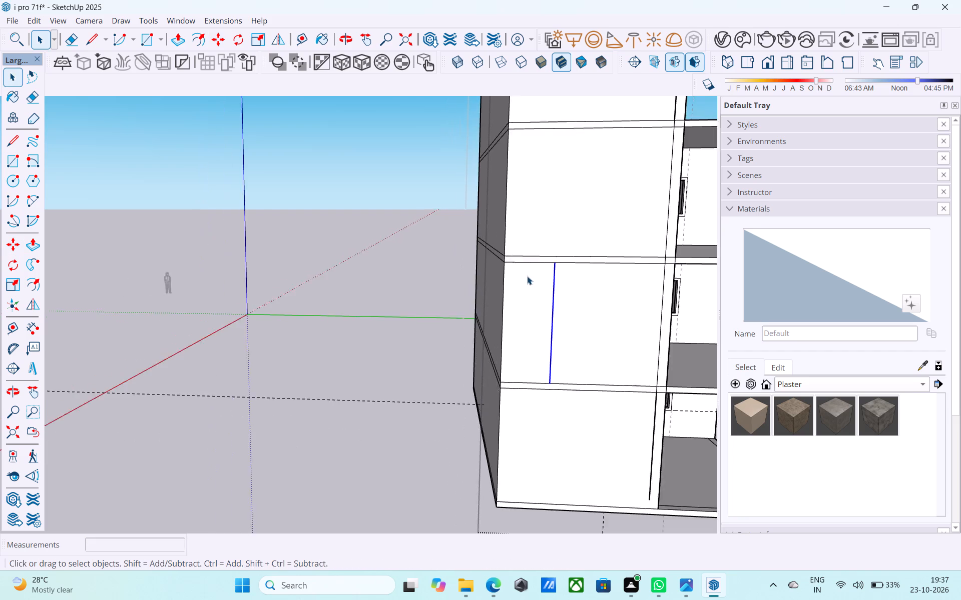
{"action": "scroll", "coordinate": [527, 276], "scroll_direction": "down", "scroll_amount": 6}
{"action": "middle_click_drag", "start_coordinate": [519, 283], "coordinate": [514, 284]}
{"action": "middle_click_drag", "start_coordinate": [542, 292], "coordinate": [526, 286]}
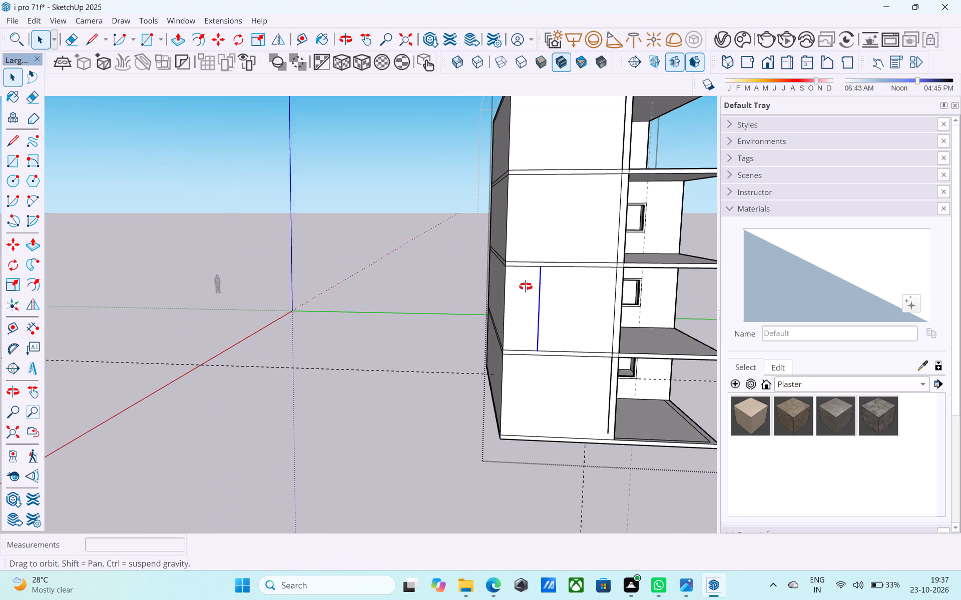
{"action": "middle_click_drag", "start_coordinate": [526, 286], "coordinate": [523, 285]}
{"action": "middle_click_drag", "start_coordinate": [532, 314], "coordinate": [558, 318]}
{"action": "scroll", "coordinate": [386, 326], "scroll_direction": "down", "scroll_amount": 4}
{"action": "scroll", "coordinate": [599, 306], "scroll_direction": "up", "scroll_amount": 5}
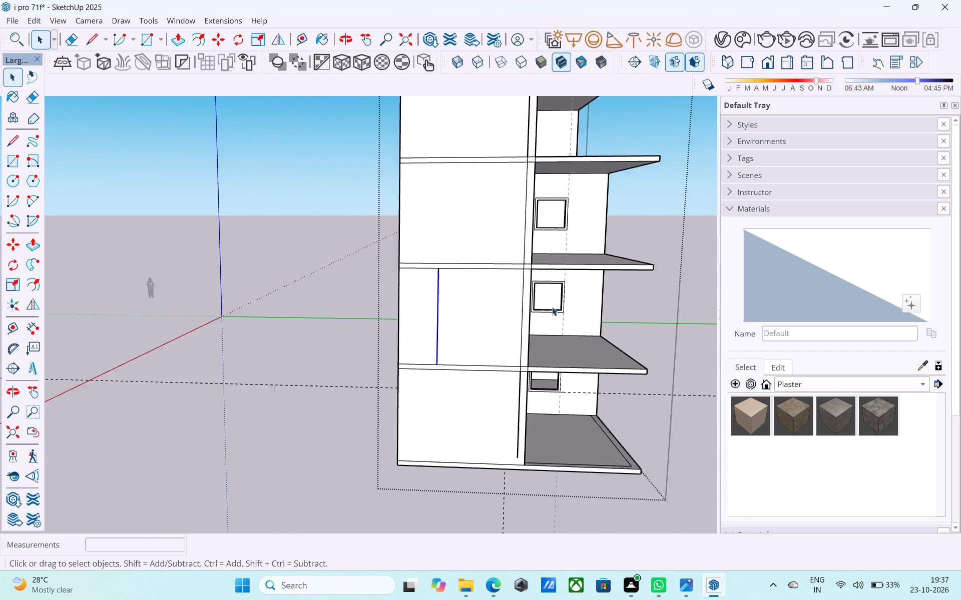
{"action": "scroll", "coordinate": [552, 307], "scroll_direction": "up", "scroll_amount": 1}
{"action": "scroll", "coordinate": [492, 278], "scroll_direction": "up", "scroll_amount": 3}
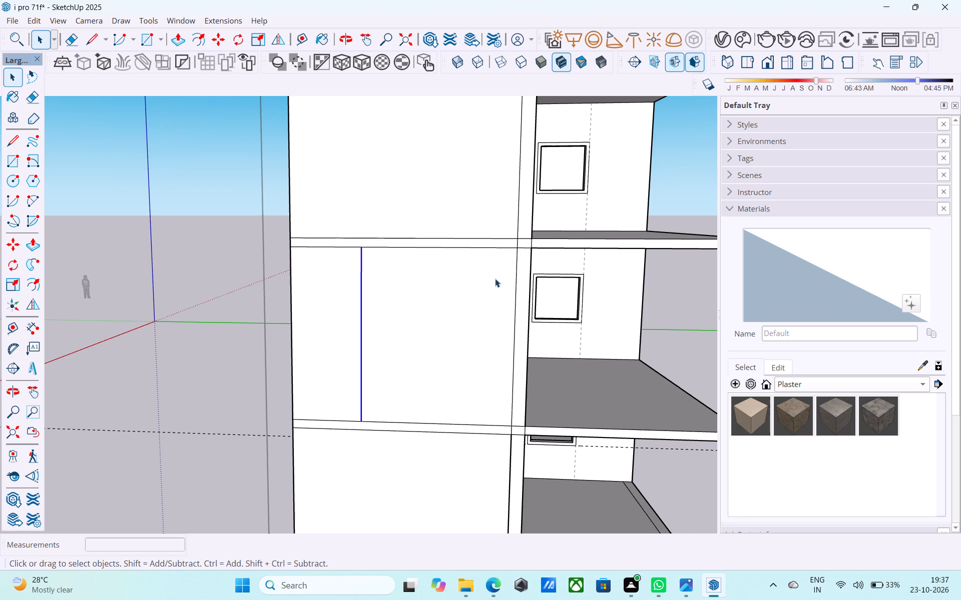
{"action": "middle_click_drag", "start_coordinate": [493, 279], "coordinate": [479, 270]}
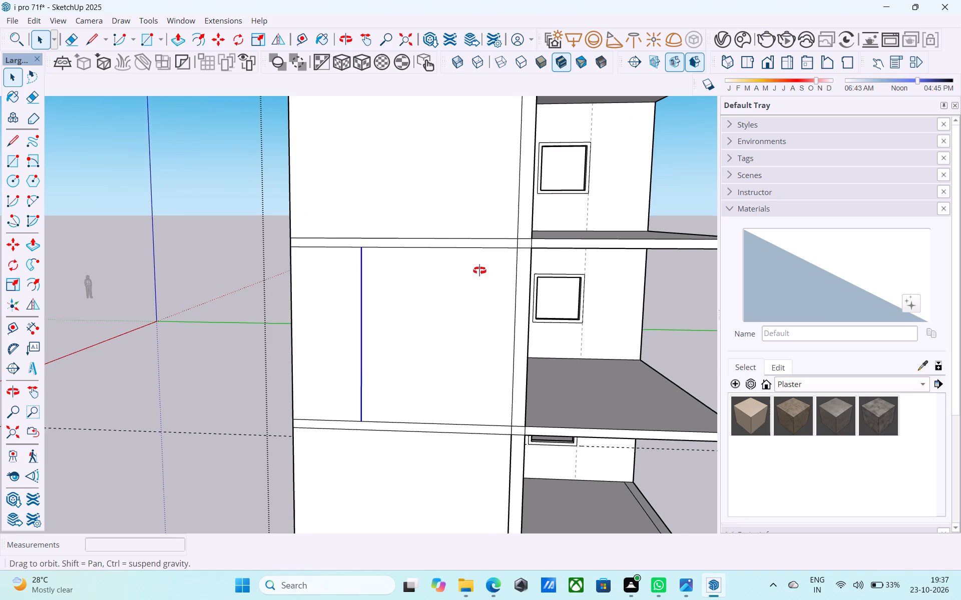
{"action": "middle_click_drag", "start_coordinate": [479, 270], "coordinate": [475, 268]}
{"action": "scroll", "coordinate": [474, 268], "scroll_direction": "up", "scroll_amount": 1}
{"action": "scroll", "coordinate": [469, 266], "scroll_direction": "down", "scroll_amount": 5}
{"action": "middle_click_drag", "start_coordinate": [474, 272], "coordinate": [500, 289]}
{"action": "middle_click_drag", "start_coordinate": [485, 280], "coordinate": [498, 288]}
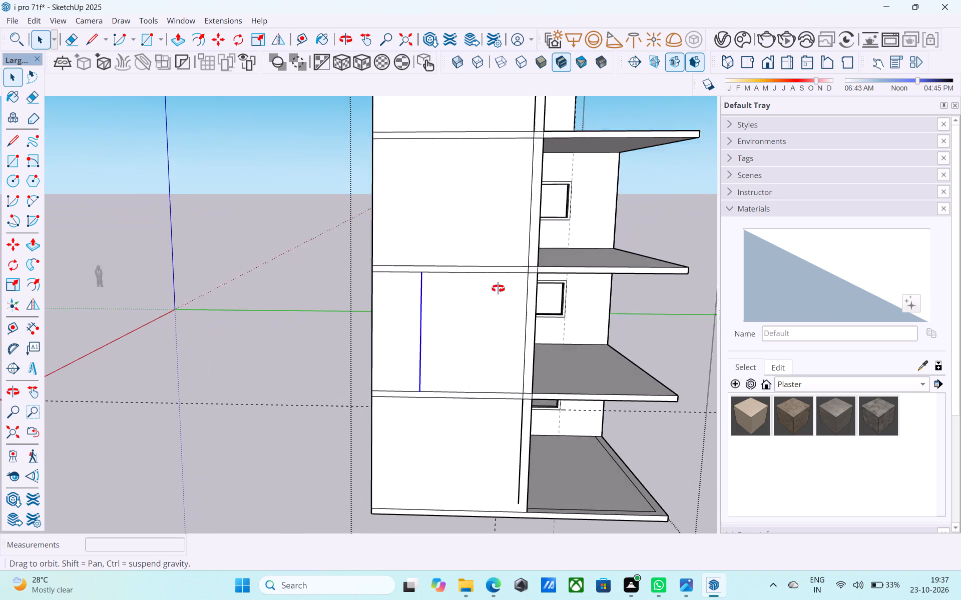
{"action": "middle_click_drag", "start_coordinate": [498, 288], "coordinate": [508, 293]}
{"action": "scroll", "coordinate": [448, 248], "scroll_direction": "down", "scroll_amount": 4}
{"action": "middle_click_drag", "start_coordinate": [436, 245], "coordinate": [381, 247]}
{"action": "middle_click_drag", "start_coordinate": [427, 192], "coordinate": [413, 186]}
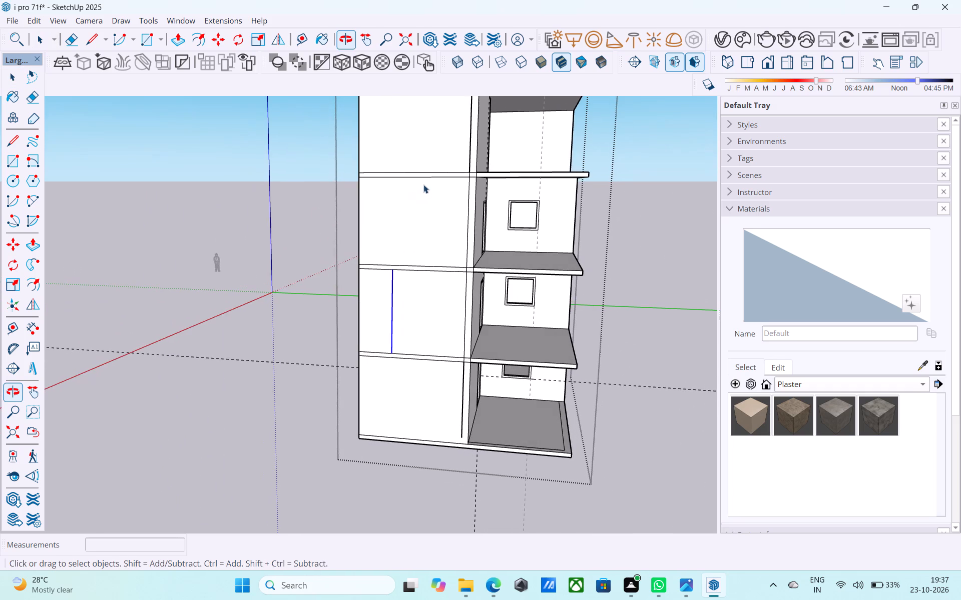
{"action": "scroll", "coordinate": [459, 187], "scroll_direction": "down", "scroll_amount": 3}
{"action": "middle_click_drag", "start_coordinate": [494, 197], "coordinate": [475, 254]}
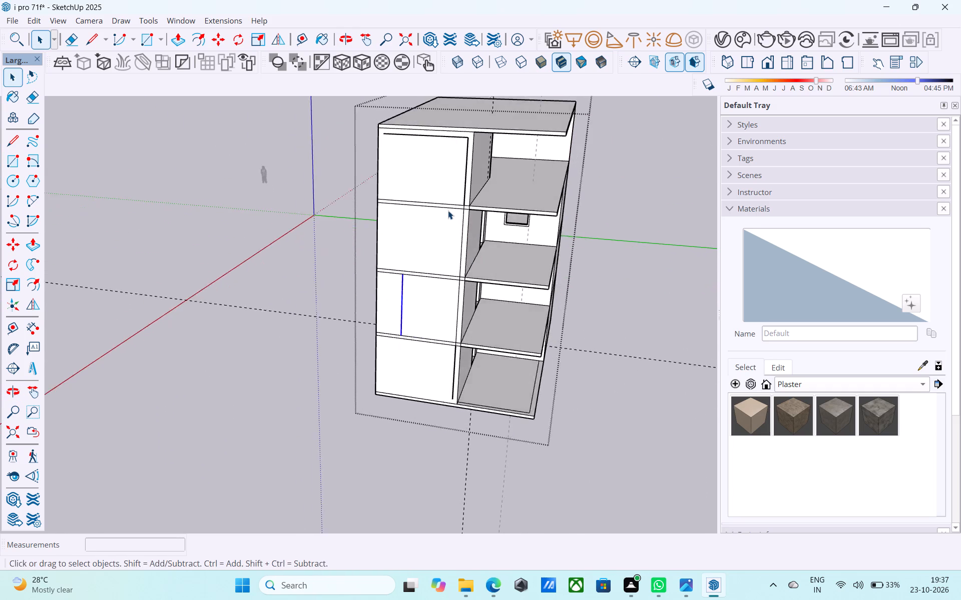
Copy the lower line of the slab band above the blank wall's second floor 3" down the wall face.
{"action": "scroll", "coordinate": [448, 210], "scroll_direction": "up", "scroll_amount": 5}
{"action": "middle_click_drag", "start_coordinate": [448, 209], "coordinate": [554, 195]}
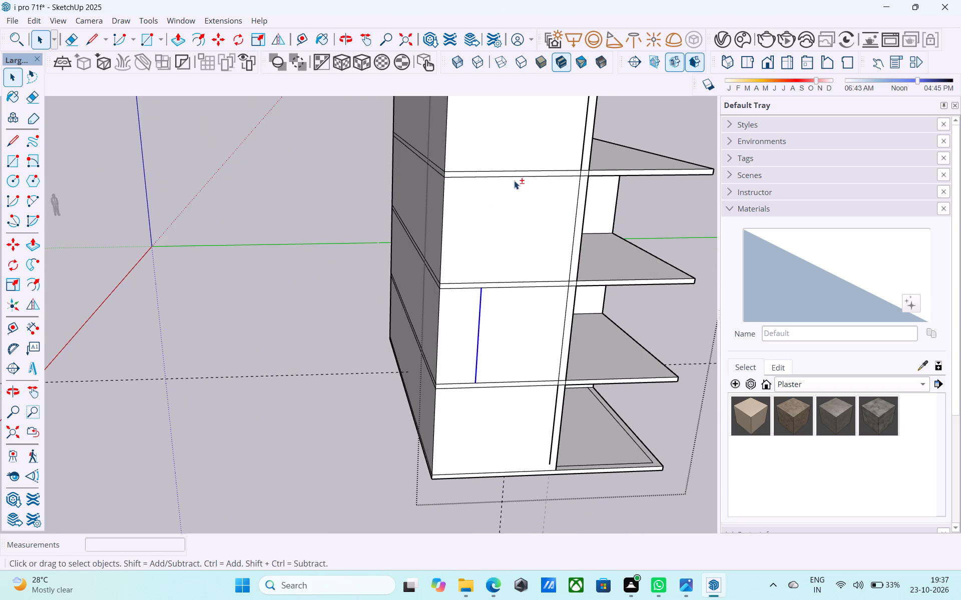
{"action": "middle_click_drag", "start_coordinate": [514, 180], "coordinate": [490, 192], "text": "shift"}
{"action": "scroll", "coordinate": [489, 192], "scroll_direction": "up", "scroll_amount": 5}
{"action": "left_click", "coordinate": [487, 187]}
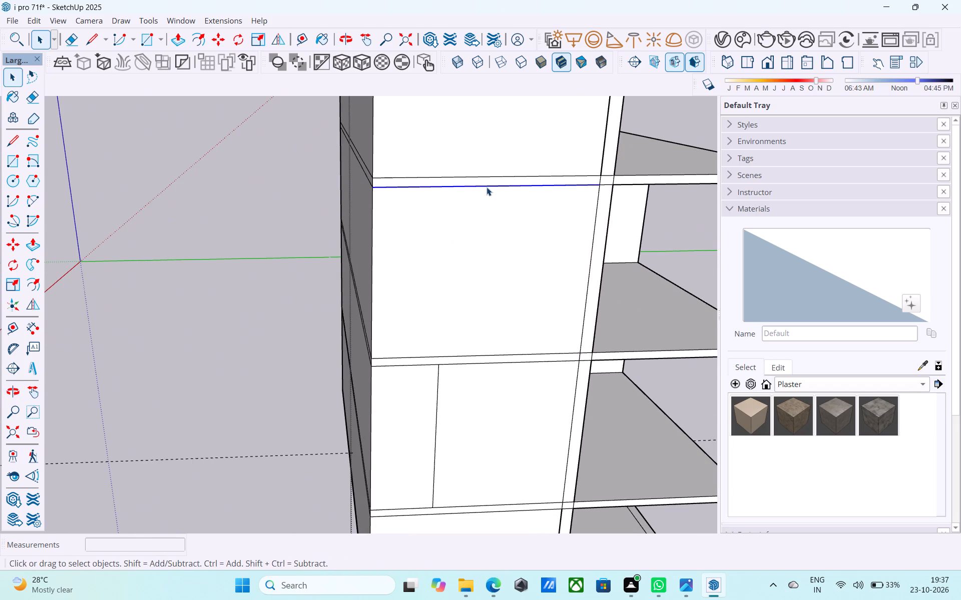
{"action": "key", "text": "m"}
{"action": "left_click", "coordinate": [596, 185]}
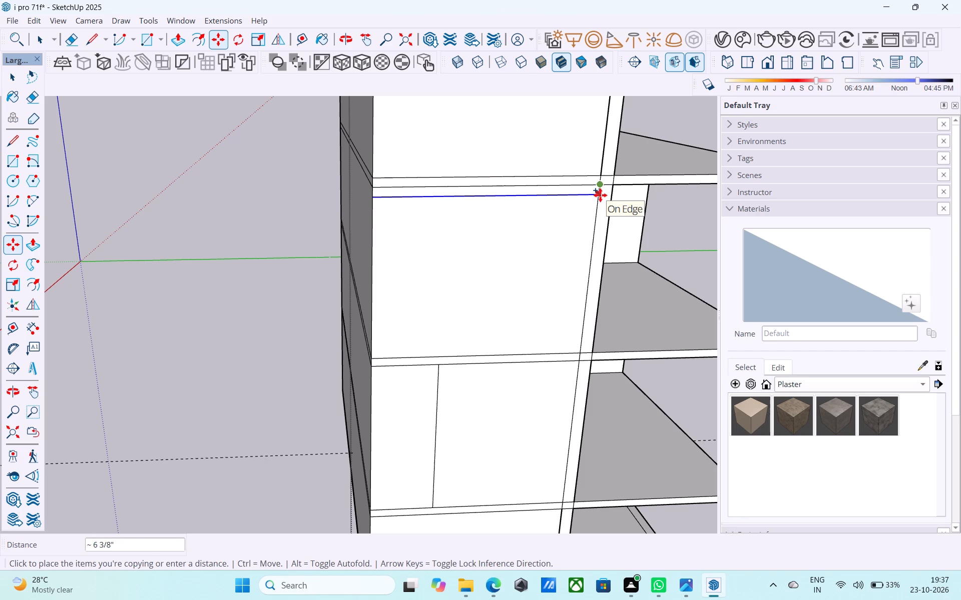
{"action": "type", "text": "3\""}
{"action": "key", "text": "Return"}
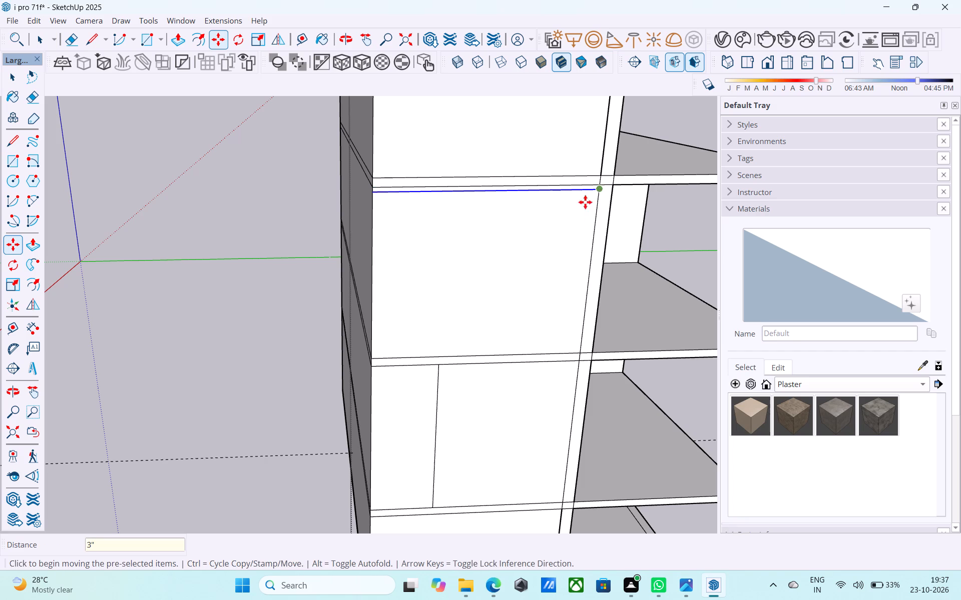
Copy both segments of the lower slab line above the blank wall's first floor 3" down.
{"action": "scroll", "coordinate": [515, 244], "scroll_direction": "down", "scroll_amount": 6}
{"action": "scroll", "coordinate": [495, 352], "scroll_direction": "up", "scroll_amount": 6}
{"action": "middle_click_drag", "start_coordinate": [479, 334], "coordinate": [465, 326]}
{"action": "scroll", "coordinate": [450, 305], "scroll_direction": "up", "scroll_amount": 5}
{"action": "key", "text": "space"}
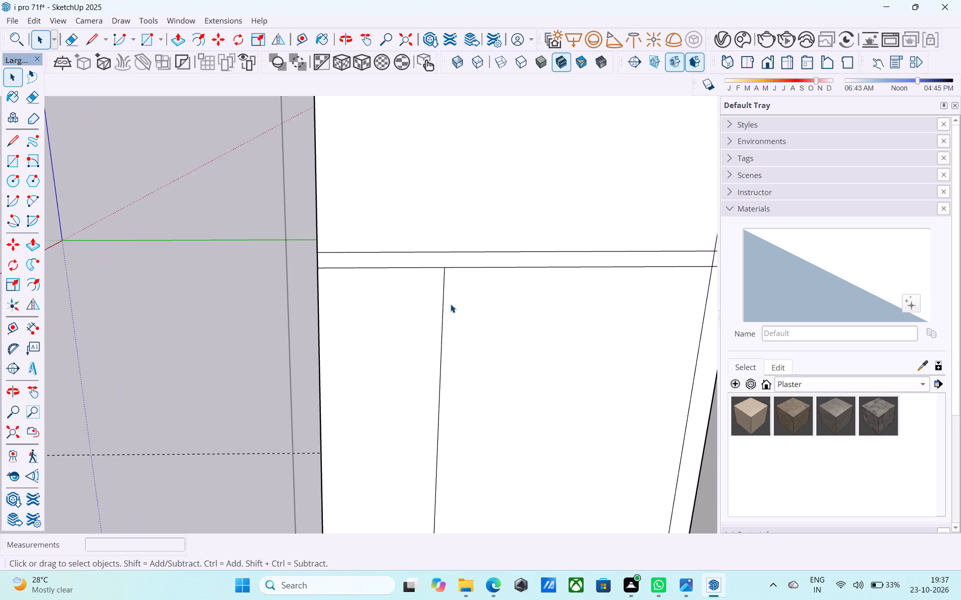
{"action": "key", "text": "e"}
{"action": "key", "text": "space"}
{"action": "left_click", "coordinate": [458, 268]}
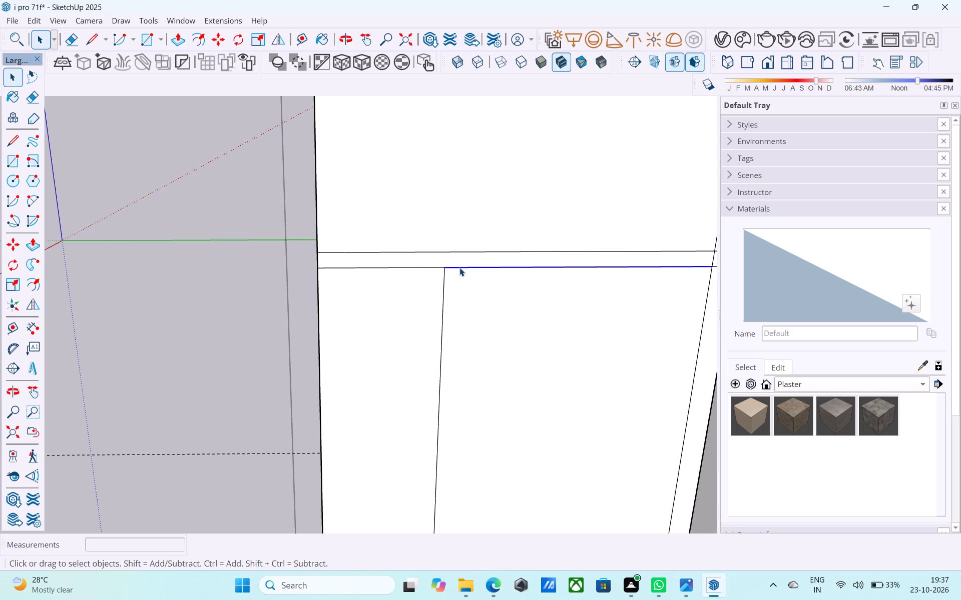
{"action": "left_click", "coordinate": [437, 268], "text": "shift"}
{"action": "key", "text": "m"}
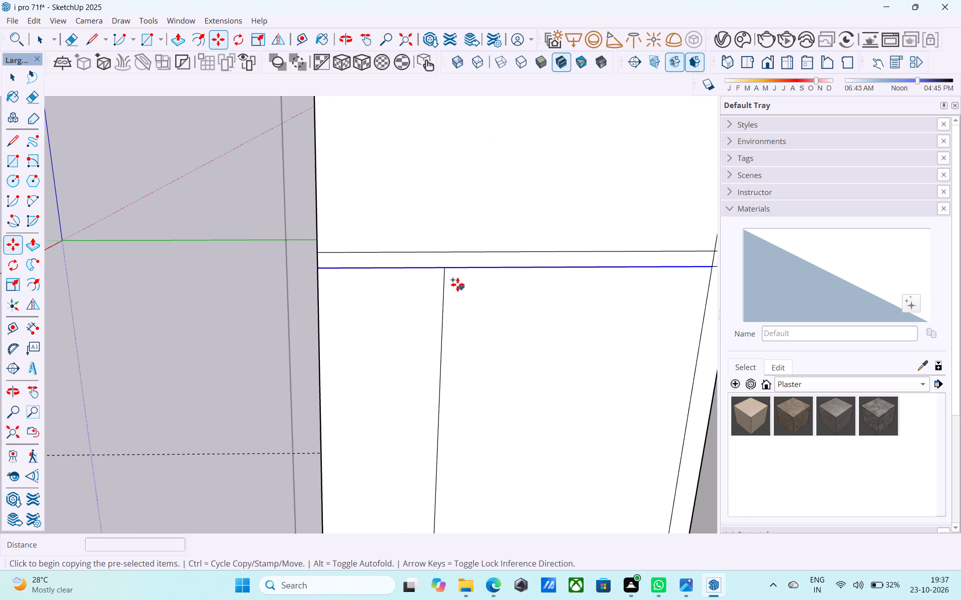
{"action": "left_click", "coordinate": [445, 268]}
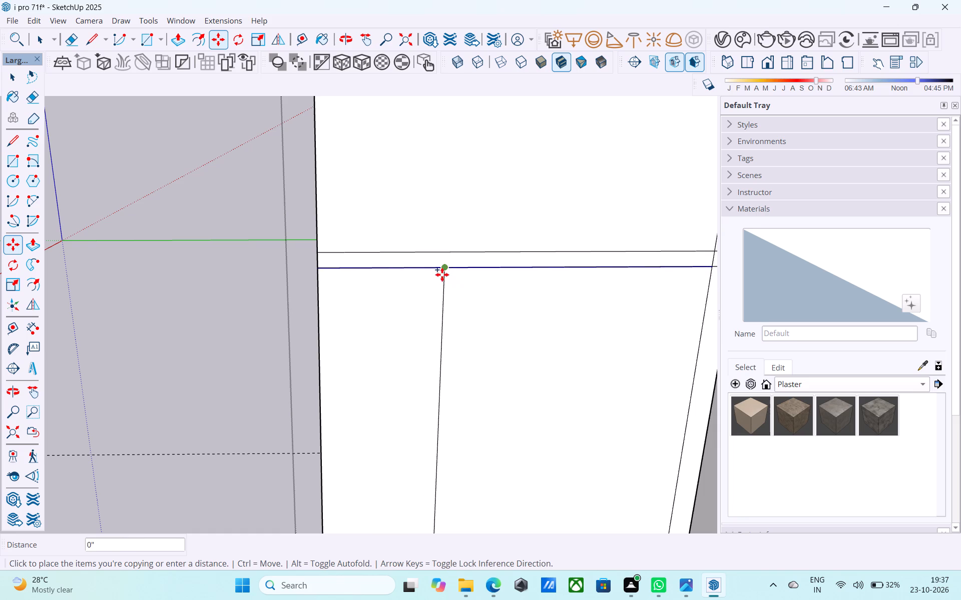
{"action": "scroll", "coordinate": [443, 274], "scroll_direction": "up", "scroll_amount": 5}
{"action": "middle_click_drag", "start_coordinate": [454, 276], "coordinate": [284, 238]}
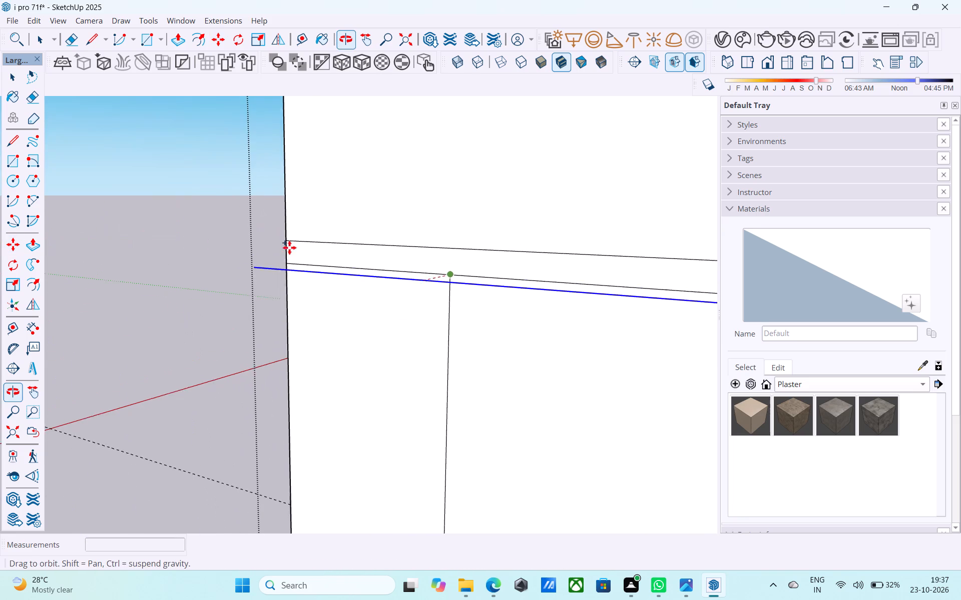
{"action": "middle_click_drag", "start_coordinate": [464, 293], "coordinate": [346, 263]}
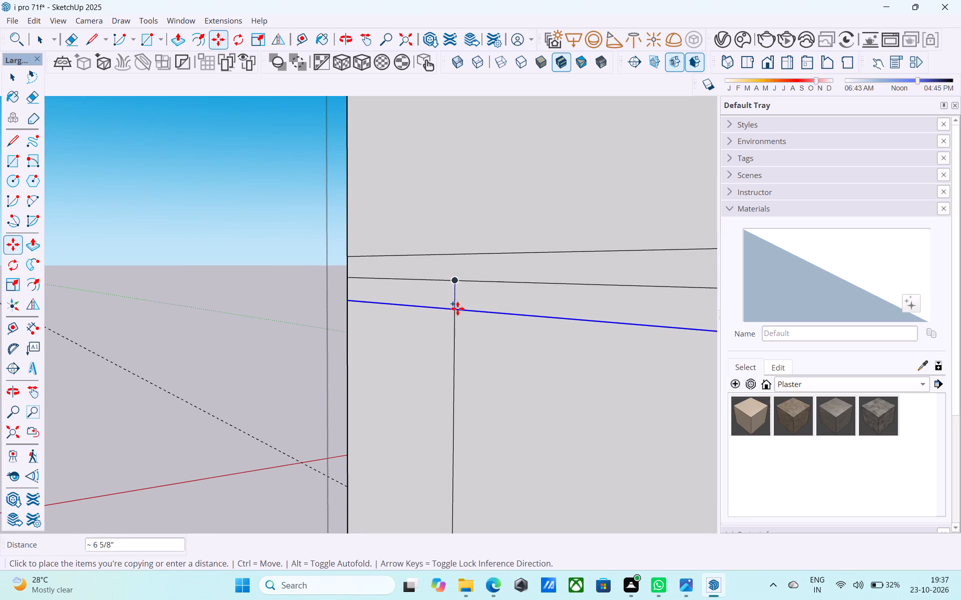
{"action": "type", "text": "3\""}
{"action": "key", "text": "Return"}
{"action": "key", "text": "space"}
{"action": "scroll", "coordinate": [455, 307], "scroll_direction": "up", "scroll_amount": 1}
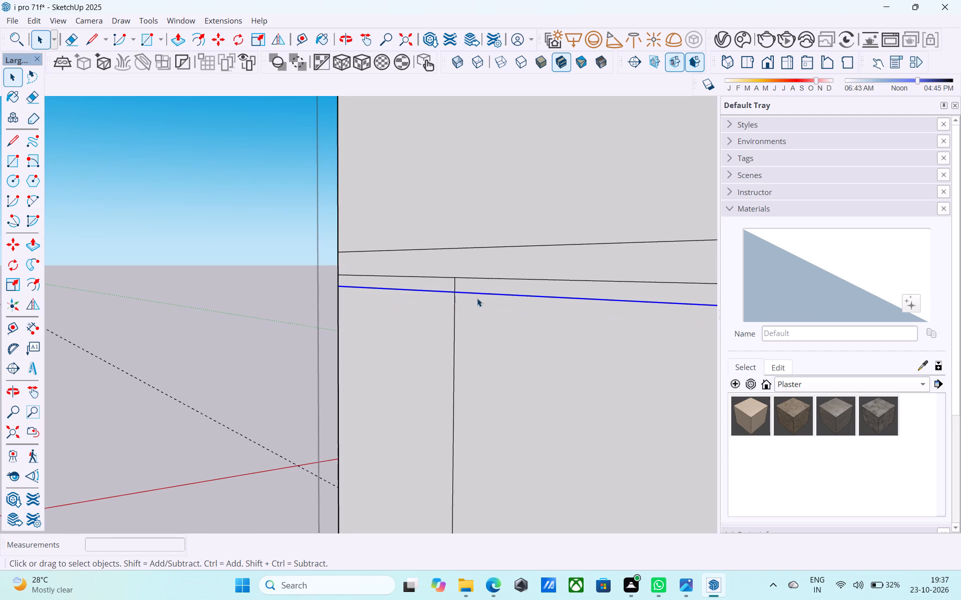
Examine the whole building and the line layout on its blank wall from different angles.
{"action": "scroll", "coordinate": [450, 248], "scroll_direction": "down", "scroll_amount": 17}
{"action": "middle_click_drag", "start_coordinate": [377, 254], "coordinate": [457, 280]}
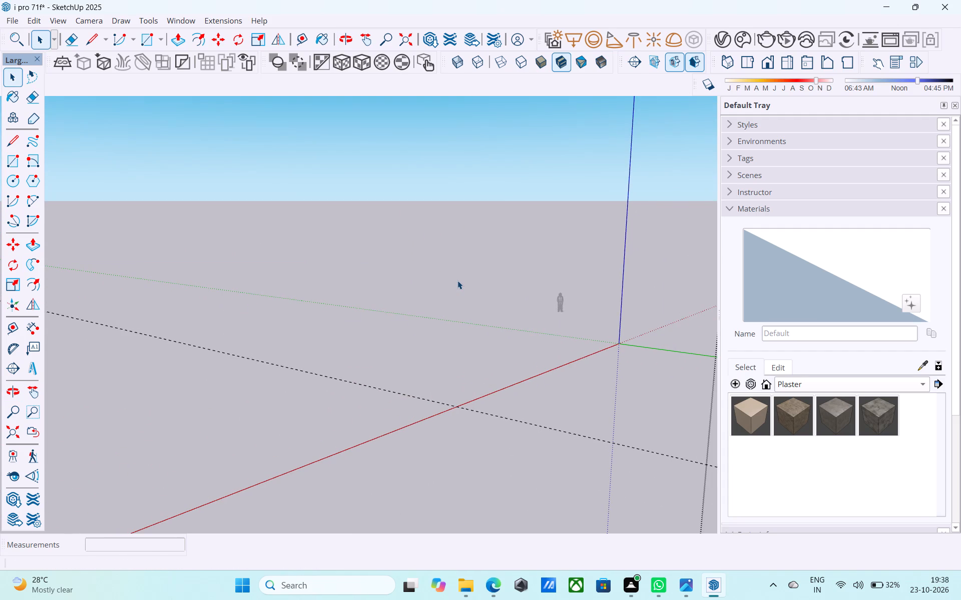
{"action": "middle_click", "coordinate": [457, 280]}
{"action": "scroll", "coordinate": [454, 277], "scroll_direction": "down", "scroll_amount": 6}
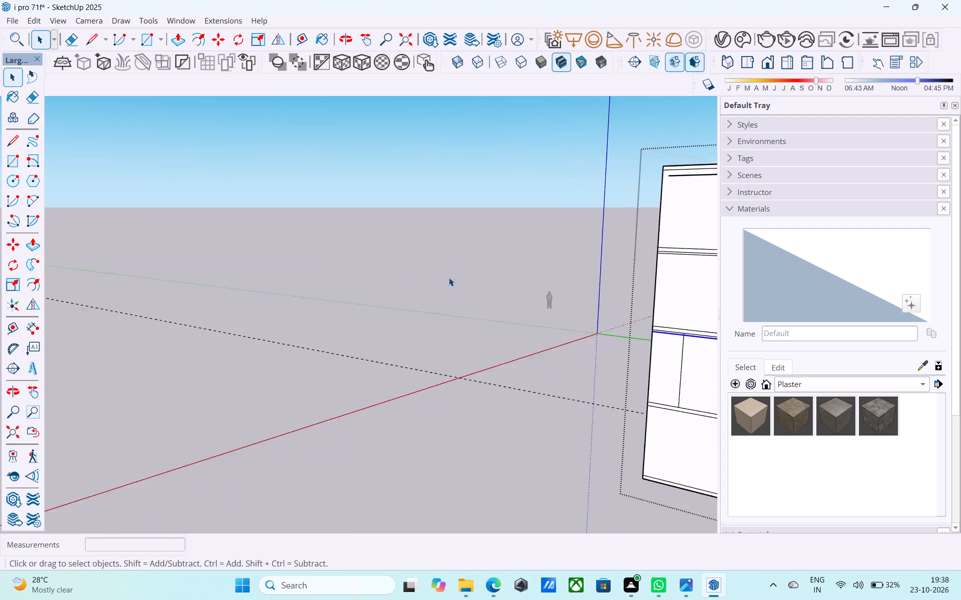
{"action": "scroll", "coordinate": [449, 277], "scroll_direction": "down", "scroll_amount": 11}
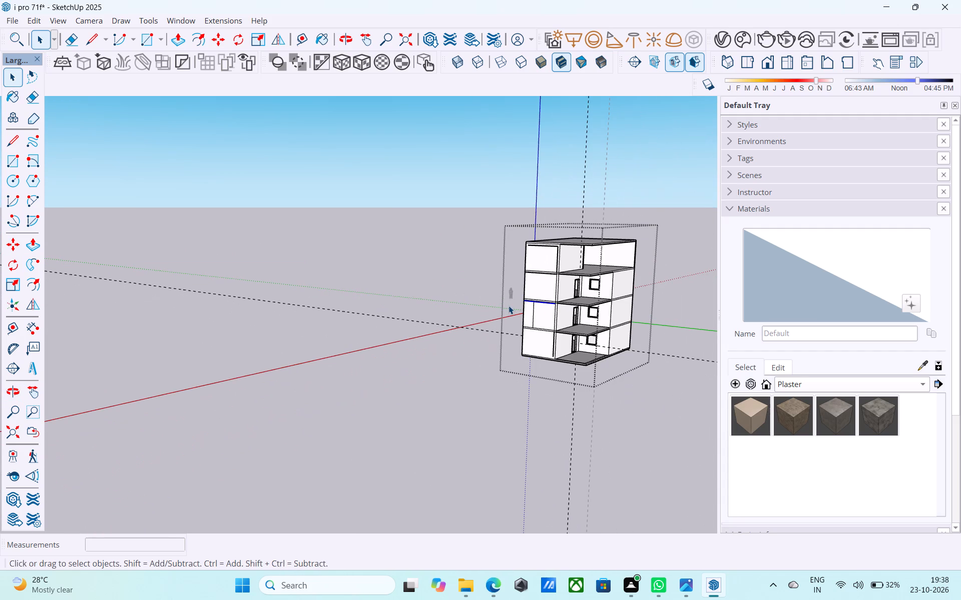
{"action": "middle_click", "coordinate": [509, 305]}
{"action": "scroll", "coordinate": [532, 305], "scroll_direction": "down", "scroll_amount": 8}
{"action": "middle_click_drag", "start_coordinate": [537, 309], "coordinate": [543, 307]}
{"action": "scroll", "coordinate": [537, 312], "scroll_direction": "up", "scroll_amount": 13}
{"action": "middle_click_drag", "start_coordinate": [533, 313], "coordinate": [571, 319], "text": "shift"}
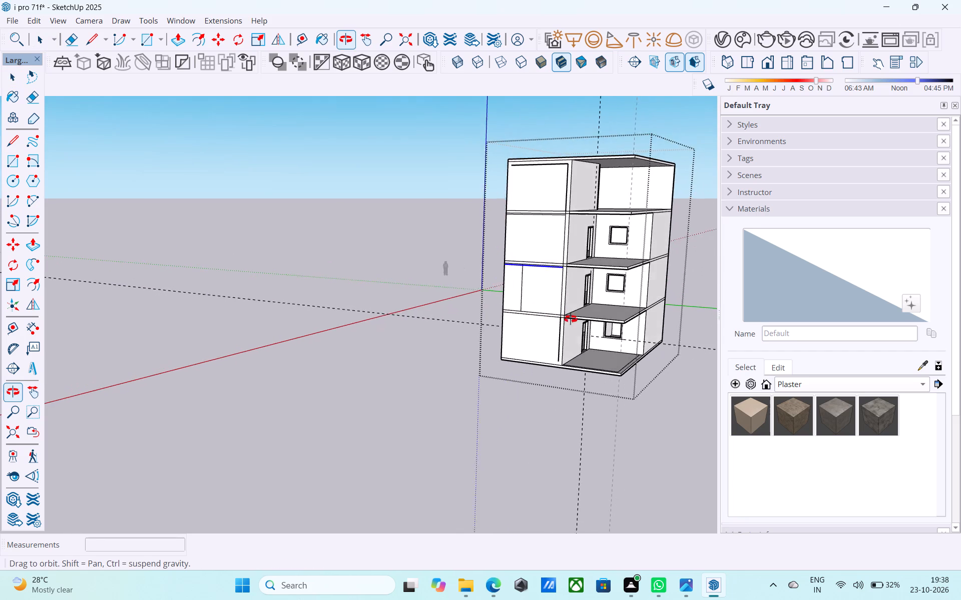
{"action": "middle_click_drag", "start_coordinate": [571, 319], "coordinate": [540, 329], "text": "shift"}
{"action": "scroll", "coordinate": [539, 330], "scroll_direction": "up", "scroll_amount": 4}
{"action": "scroll", "coordinate": [480, 330], "scroll_direction": "down", "scroll_amount": 5}
{"action": "middle_click_drag", "start_coordinate": [576, 359], "coordinate": [620, 344], "text": "shift"}
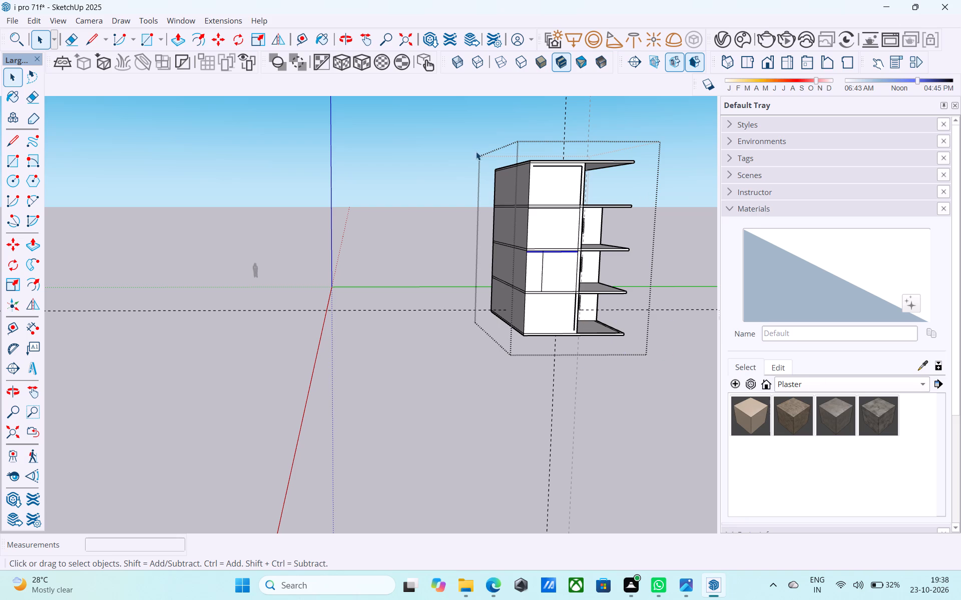
{"action": "scroll", "coordinate": [284, 167], "scroll_direction": "down", "scroll_amount": 8}
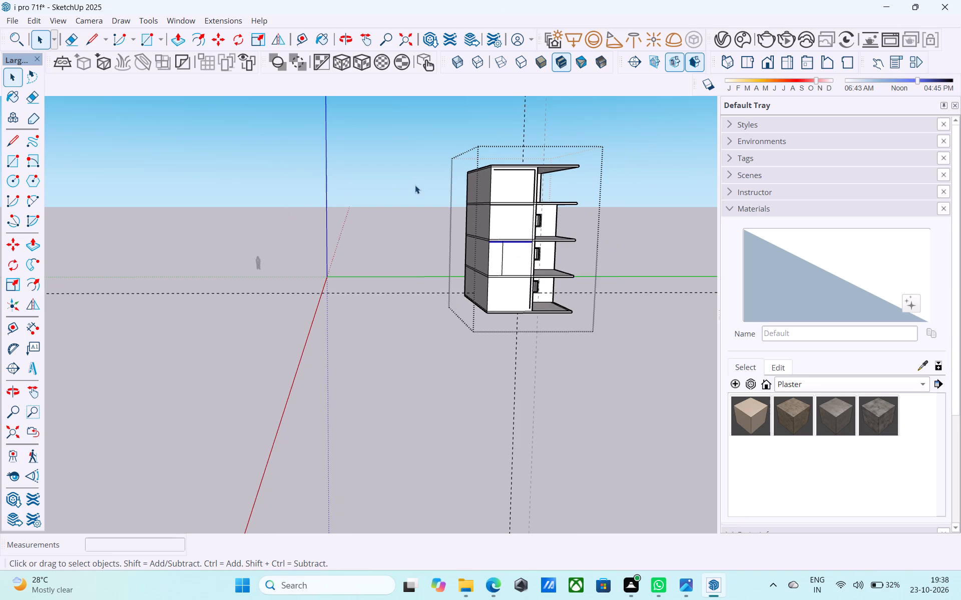
{"action": "scroll", "coordinate": [415, 185], "scroll_direction": "down", "scroll_amount": 9}
Erase the original lower slab line above the blank wall's first floor and the vertical stub above the copied line.
{"action": "middle_click_drag", "start_coordinate": [434, 164], "coordinate": [423, 208]}
{"action": "scroll", "coordinate": [423, 208], "scroll_direction": "up", "scroll_amount": 10}
{"action": "middle_click_drag", "start_coordinate": [408, 199], "coordinate": [412, 155]}
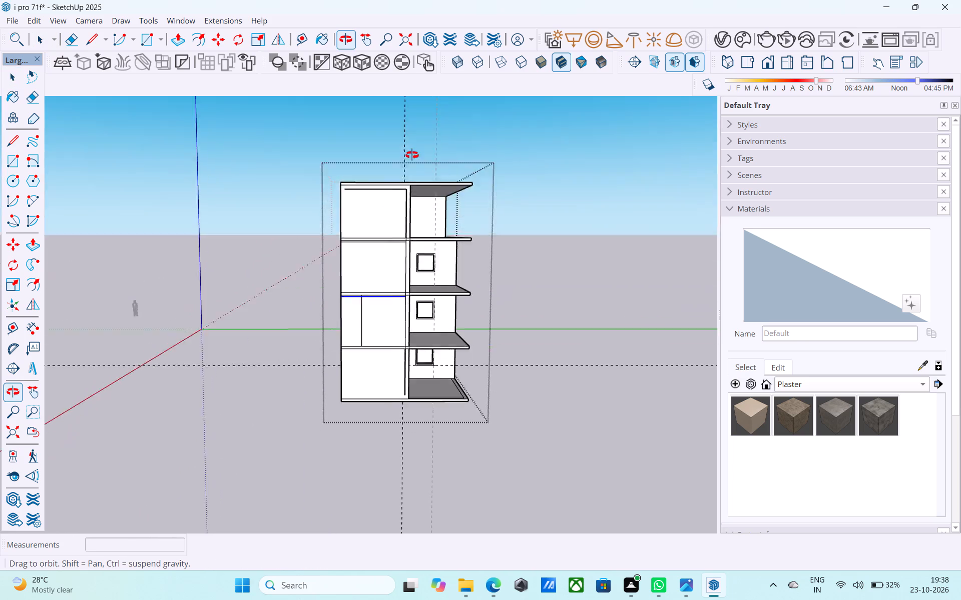
{"action": "middle_click_drag", "start_coordinate": [412, 155], "coordinate": [418, 139]}
{"action": "scroll", "coordinate": [399, 256], "scroll_direction": "up", "scroll_amount": 5}
{"action": "middle_click_drag", "start_coordinate": [320, 235], "coordinate": [323, 182], "text": "shift"}
{"action": "scroll", "coordinate": [329, 189], "scroll_direction": "up", "scroll_amount": 5}
{"action": "middle_click_drag", "start_coordinate": [335, 254], "coordinate": [340, 205]}
{"action": "scroll", "coordinate": [336, 196], "scroll_direction": "up", "scroll_amount": 9}
{"action": "key", "text": "e"}
{"action": "scroll", "coordinate": [362, 252], "scroll_direction": "up", "scroll_amount": 4}
{"action": "left_click", "coordinate": [367, 260]}
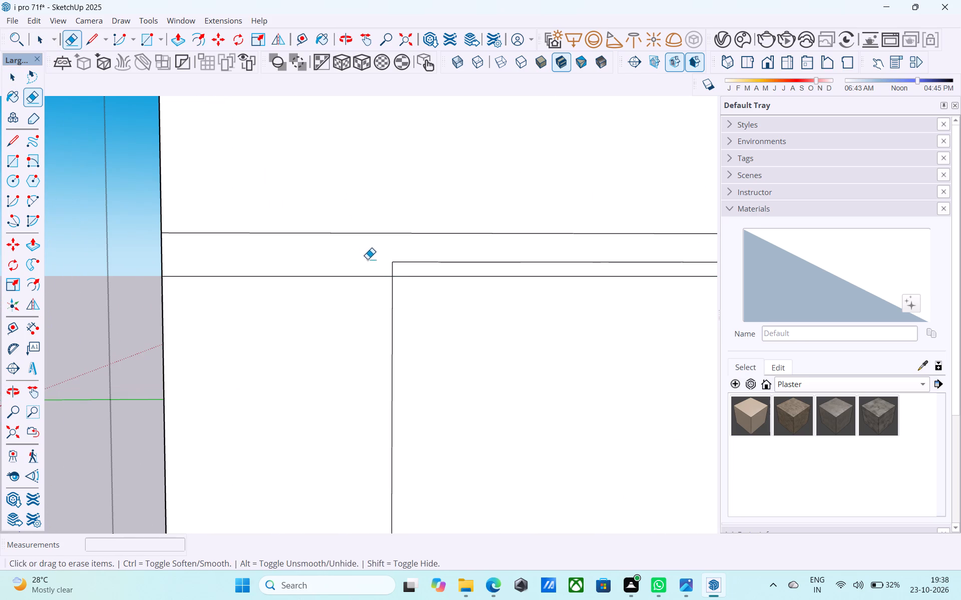
{"action": "left_click", "coordinate": [407, 262]}
{"action": "left_click_drag", "start_coordinate": [396, 269], "coordinate": [391, 268]}
Erase the short original slab line segment between the vertical inset line and the blank wall's edge beside the balcony.
{"action": "scroll", "coordinate": [351, 249], "scroll_direction": "down", "scroll_amount": 14}
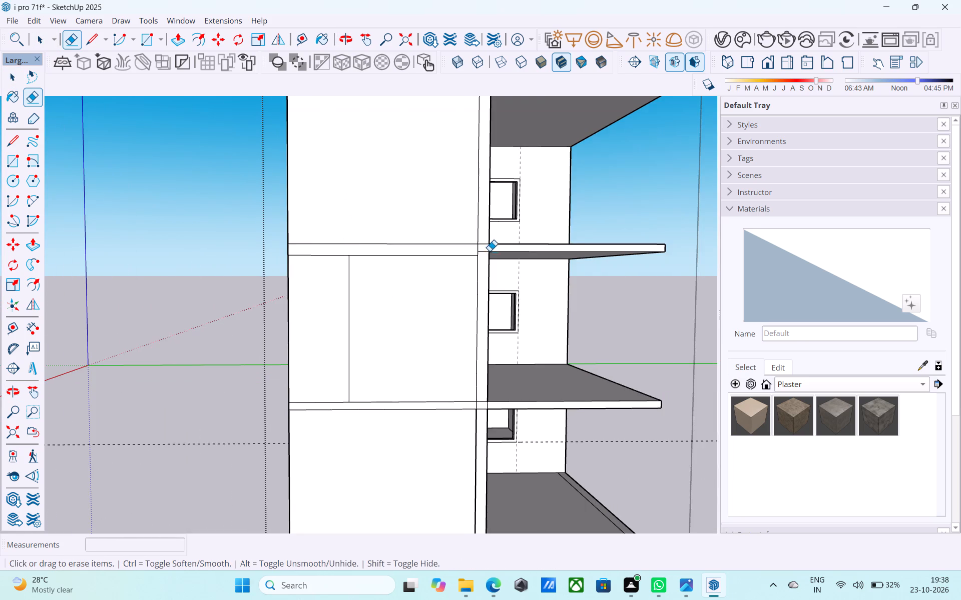
{"action": "scroll", "coordinate": [513, 245], "scroll_direction": "up", "scroll_amount": 9}
{"action": "left_click_drag", "start_coordinate": [433, 258], "coordinate": [438, 251]}
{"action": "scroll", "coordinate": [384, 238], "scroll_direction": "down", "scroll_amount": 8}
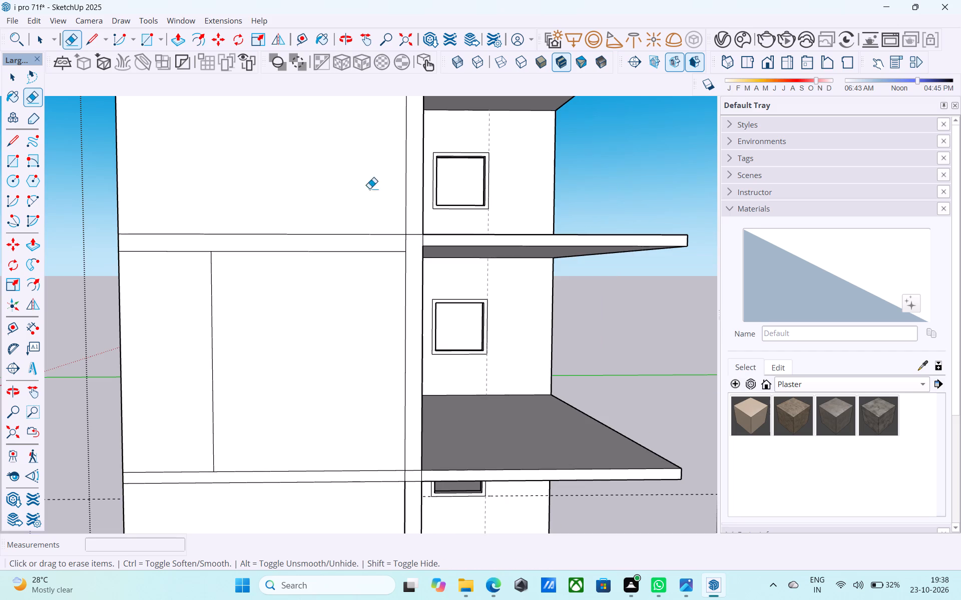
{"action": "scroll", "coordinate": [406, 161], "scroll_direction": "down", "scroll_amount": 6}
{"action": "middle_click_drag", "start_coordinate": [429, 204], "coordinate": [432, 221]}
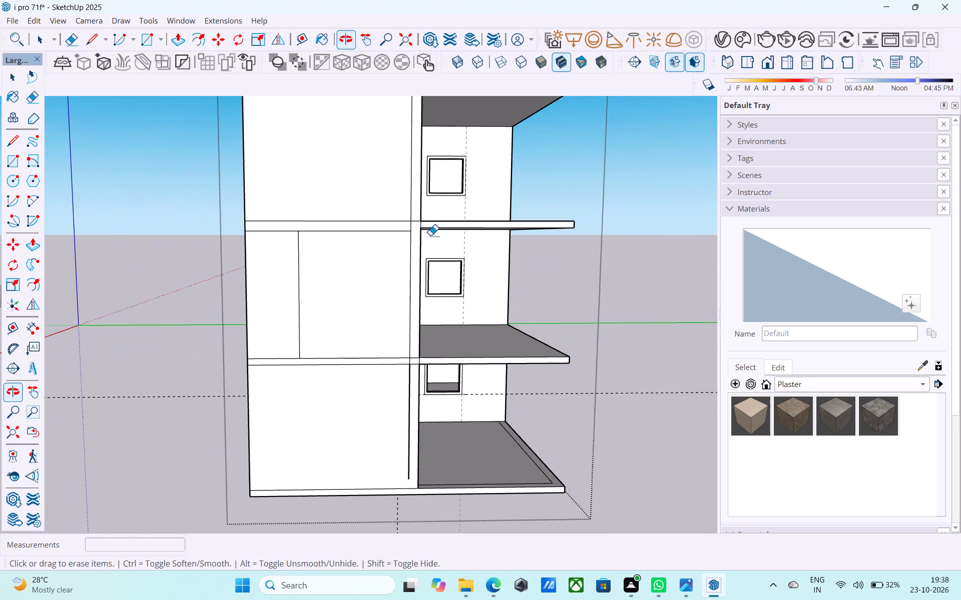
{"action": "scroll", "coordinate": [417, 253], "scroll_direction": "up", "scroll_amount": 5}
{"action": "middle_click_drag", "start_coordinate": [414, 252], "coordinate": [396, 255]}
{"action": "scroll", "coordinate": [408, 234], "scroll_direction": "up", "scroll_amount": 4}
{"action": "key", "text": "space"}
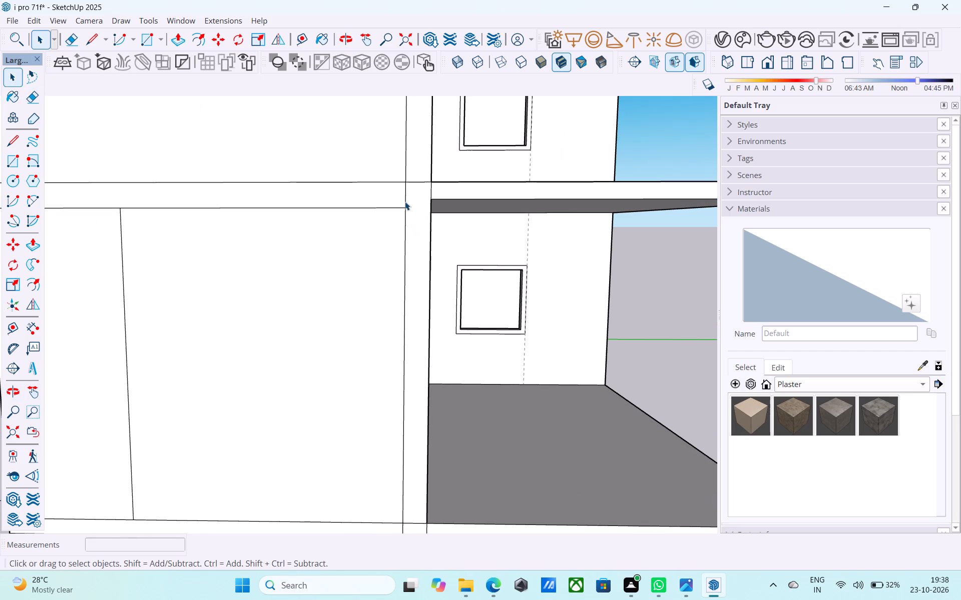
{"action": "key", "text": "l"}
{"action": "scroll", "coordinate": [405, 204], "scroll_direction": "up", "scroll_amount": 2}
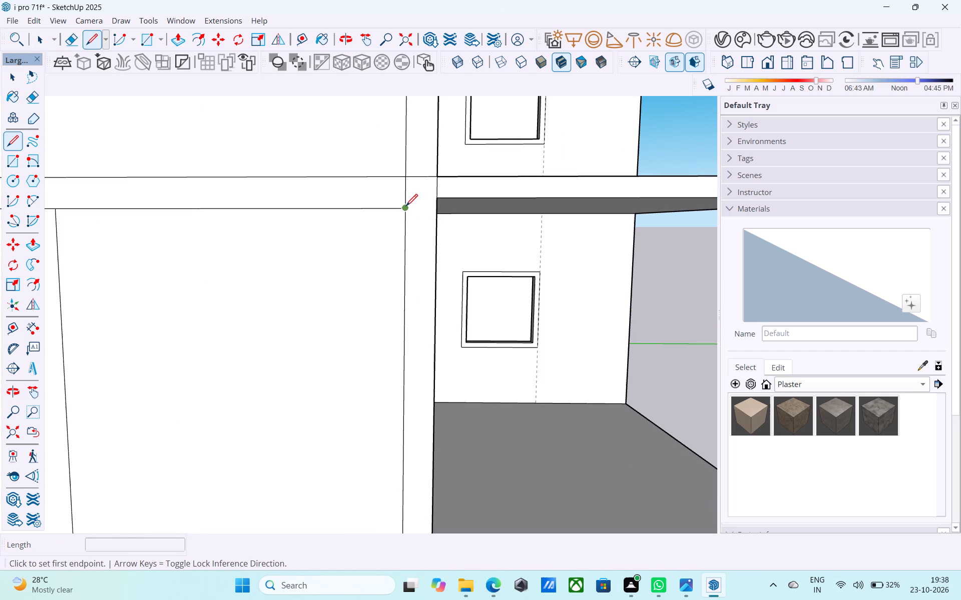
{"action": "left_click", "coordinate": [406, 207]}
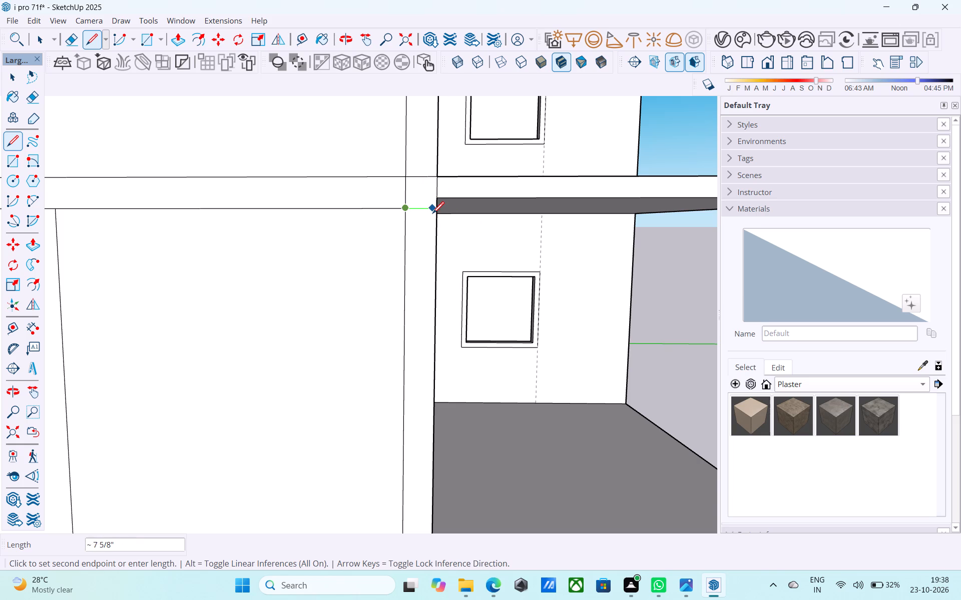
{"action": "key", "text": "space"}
Draw a 2' line down the blank wall's balcony-side edge from the first floor's upper slab line, and a line from its end to the vertical inset line.
{"action": "key", "text": "l"}
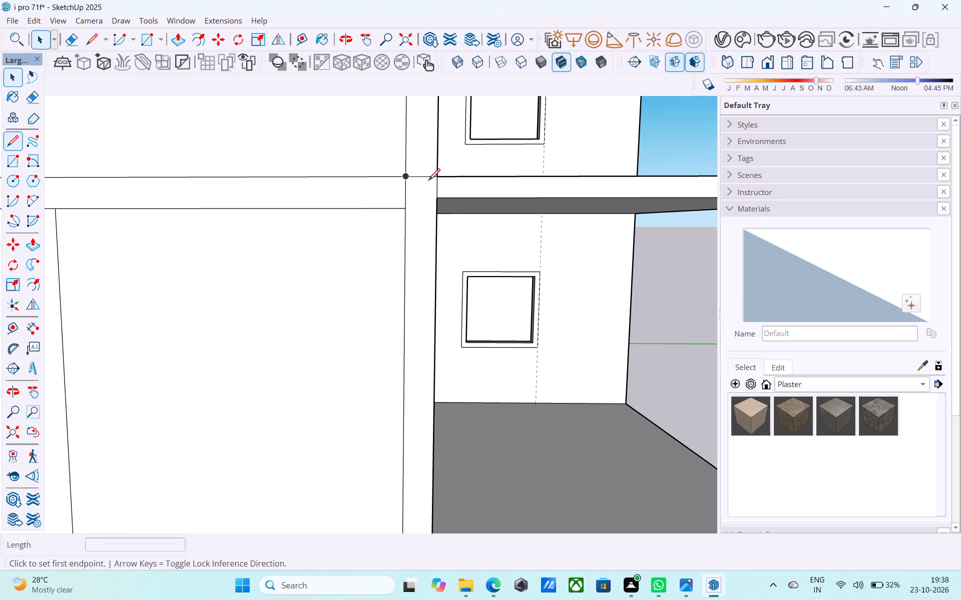
{"action": "left_click", "coordinate": [438, 179]}
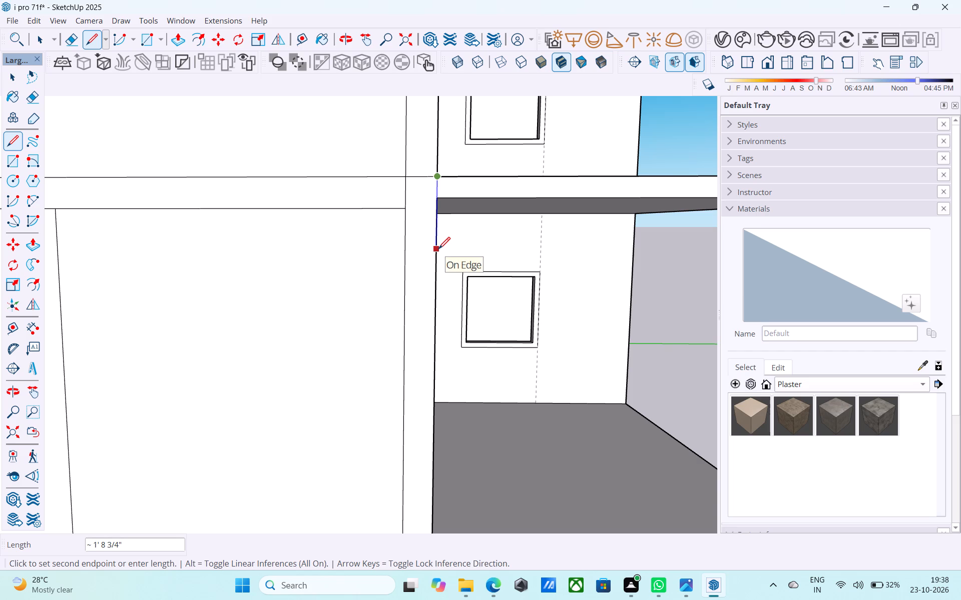
{"action": "type", "text": "2'"}
{"action": "key", "text": "Return"}
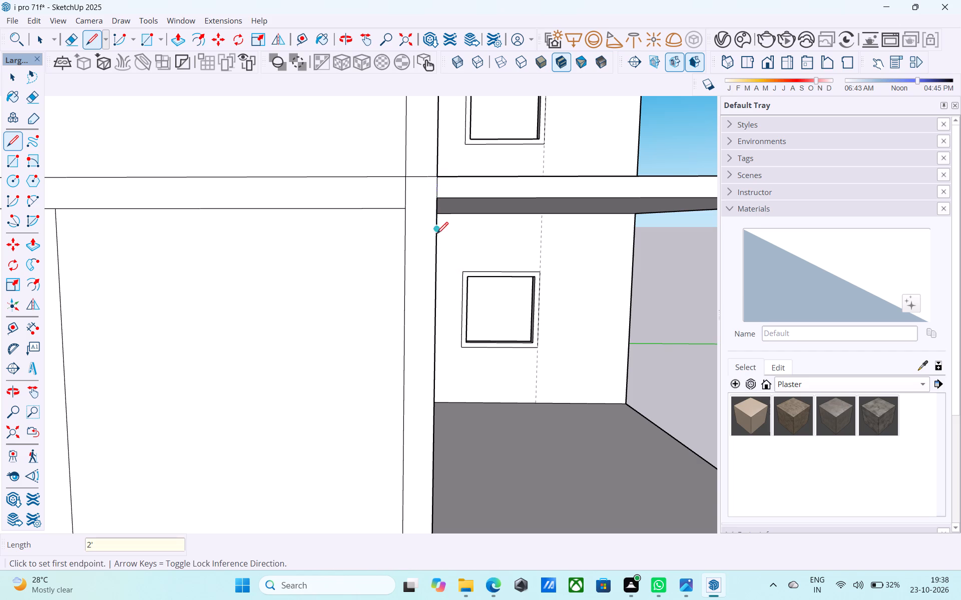
{"action": "left_click", "coordinate": [436, 262]}
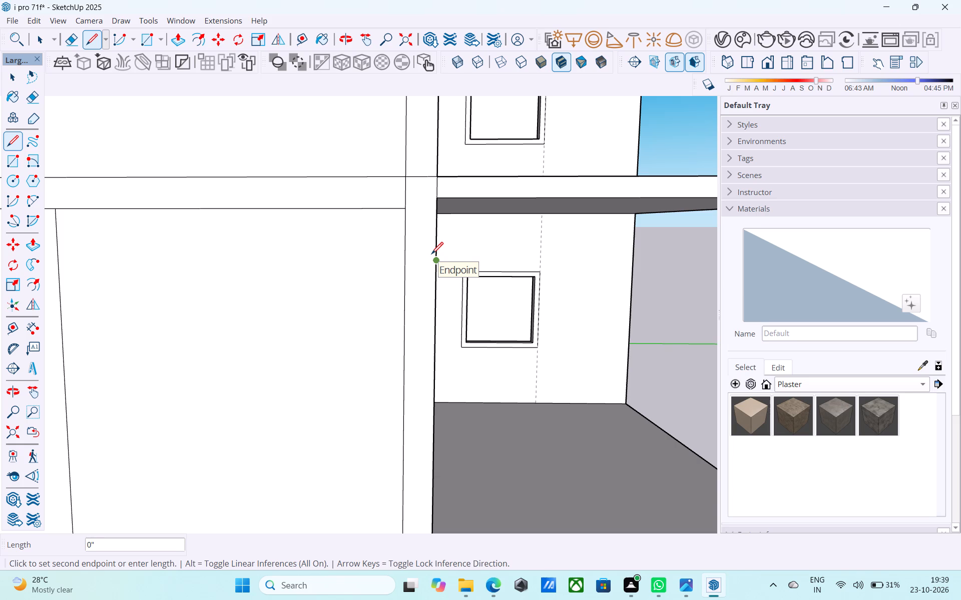
{"action": "scroll", "coordinate": [424, 261], "scroll_direction": "up", "scroll_amount": 2}
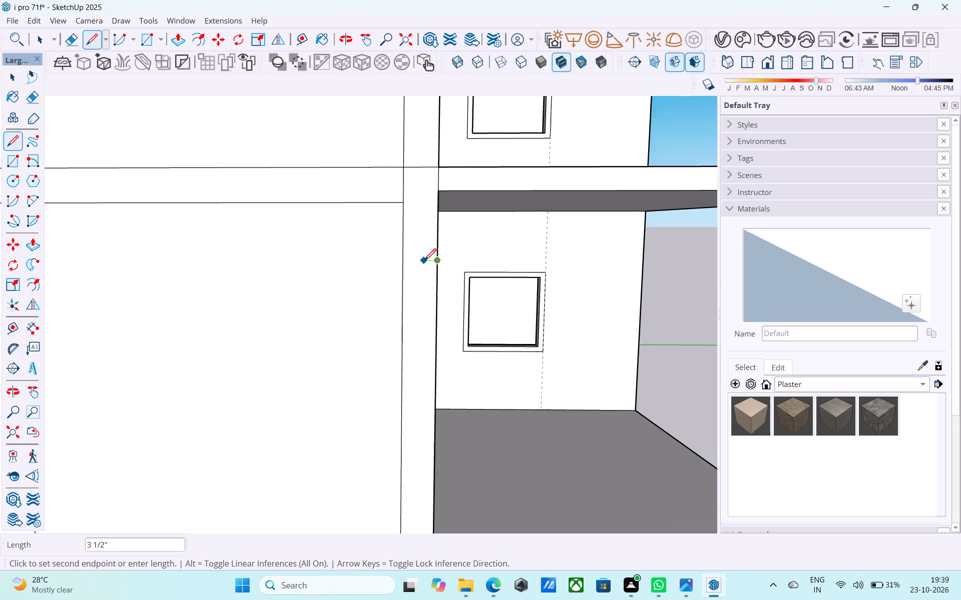
{"action": "scroll", "coordinate": [424, 261], "scroll_direction": "up", "scroll_amount": 3}
{"action": "left_click", "coordinate": [392, 260]}
Draw a 2' line from the wall corner along the upper slab line and a 9" vertical from its end to the lower slab line.
{"action": "scroll", "coordinate": [392, 259], "scroll_direction": "down", "scroll_amount": 7}
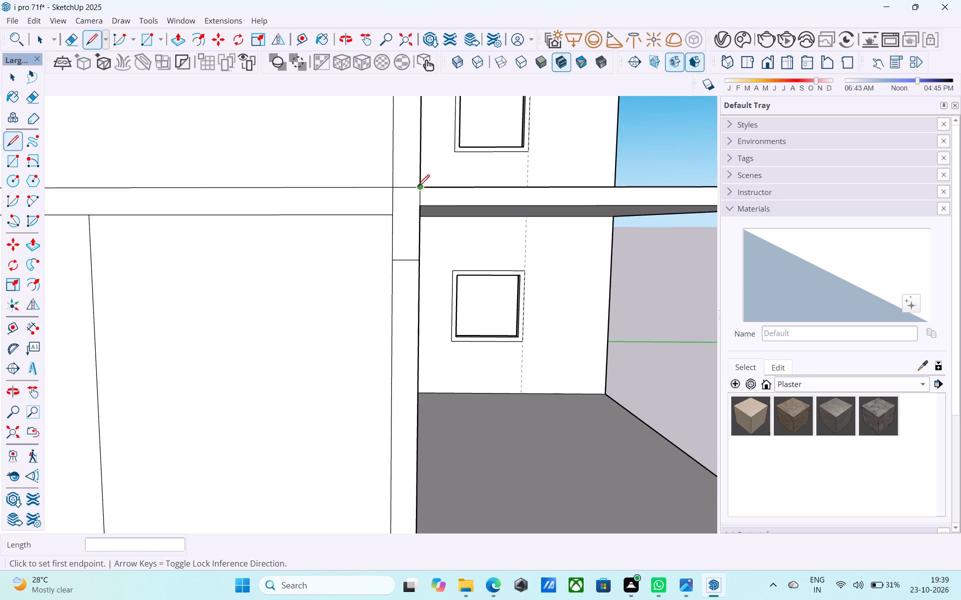
{"action": "scroll", "coordinate": [418, 187], "scroll_direction": "up", "scroll_amount": 3}
{"action": "left_click", "coordinate": [418, 187]}
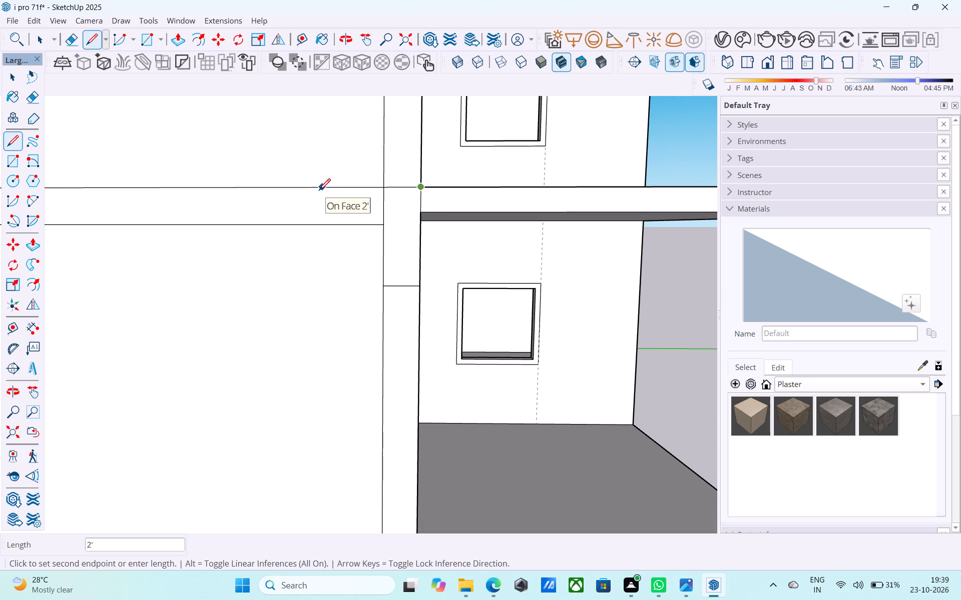
{"action": "left_click", "coordinate": [319, 191]}
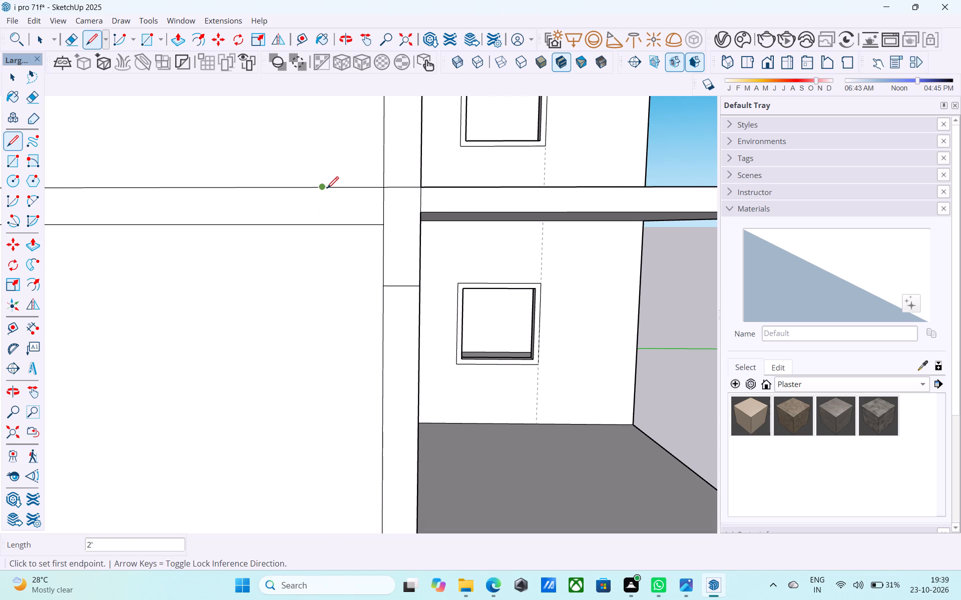
{"action": "left_click", "coordinate": [327, 189]}
{"action": "left_click", "coordinate": [326, 224]}
{"action": "key", "text": "space"}
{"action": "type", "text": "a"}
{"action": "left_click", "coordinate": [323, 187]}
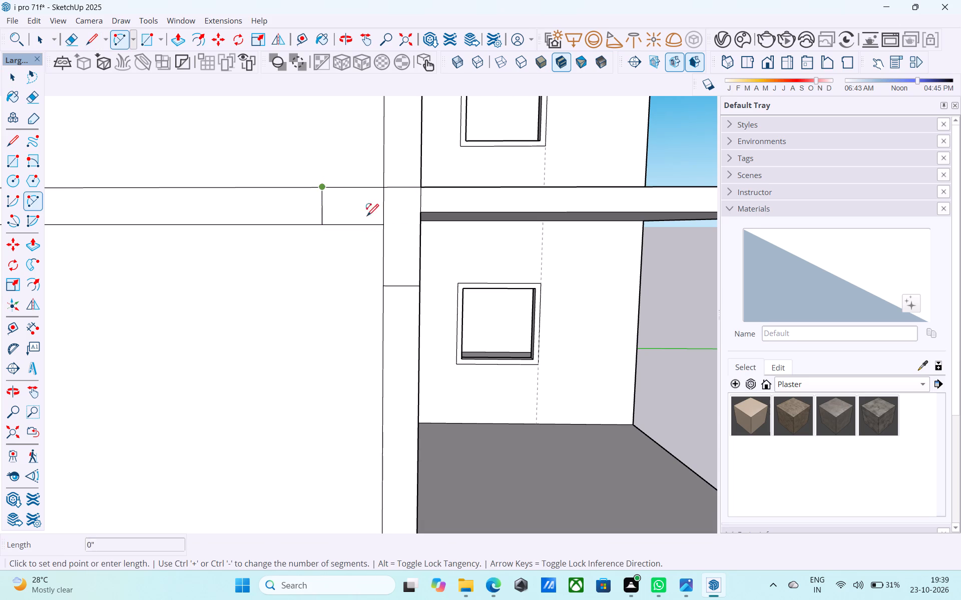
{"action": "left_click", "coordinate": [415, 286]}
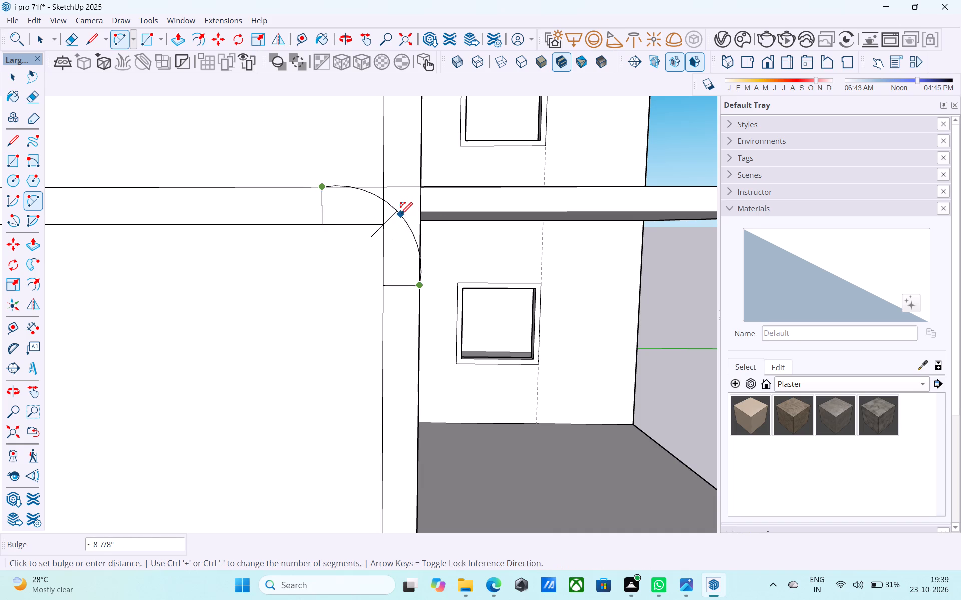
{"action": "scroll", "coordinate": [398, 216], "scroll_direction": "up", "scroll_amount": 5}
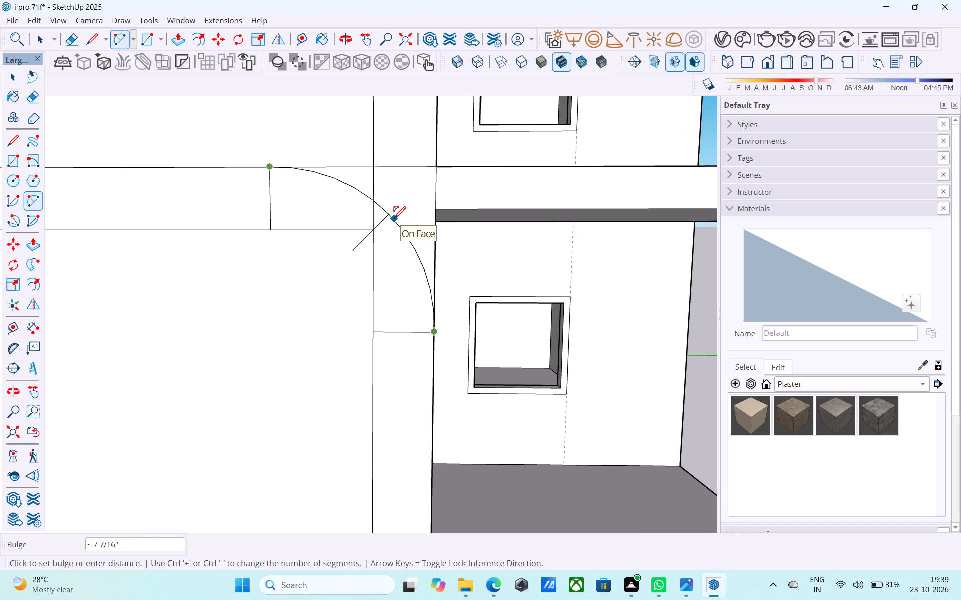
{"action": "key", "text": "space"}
Draw a 50-segment outer corner arc from the 2' mark on the upper slab line to the 2' mark on the wall's balcony-side edge.
{"action": "key", "text": "a"}
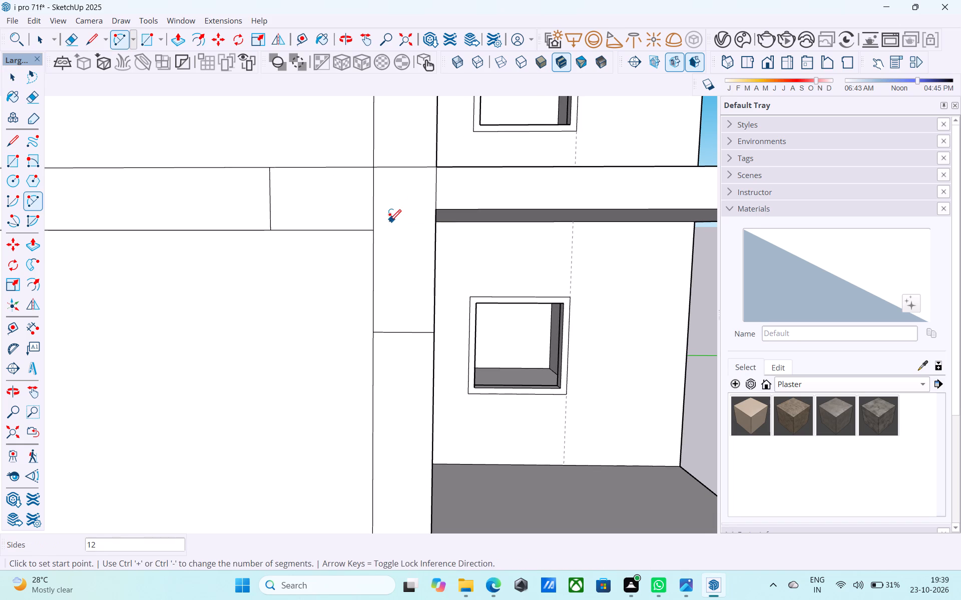
{"action": "type", "text": "50"}
{"action": "key", "text": "Return"}
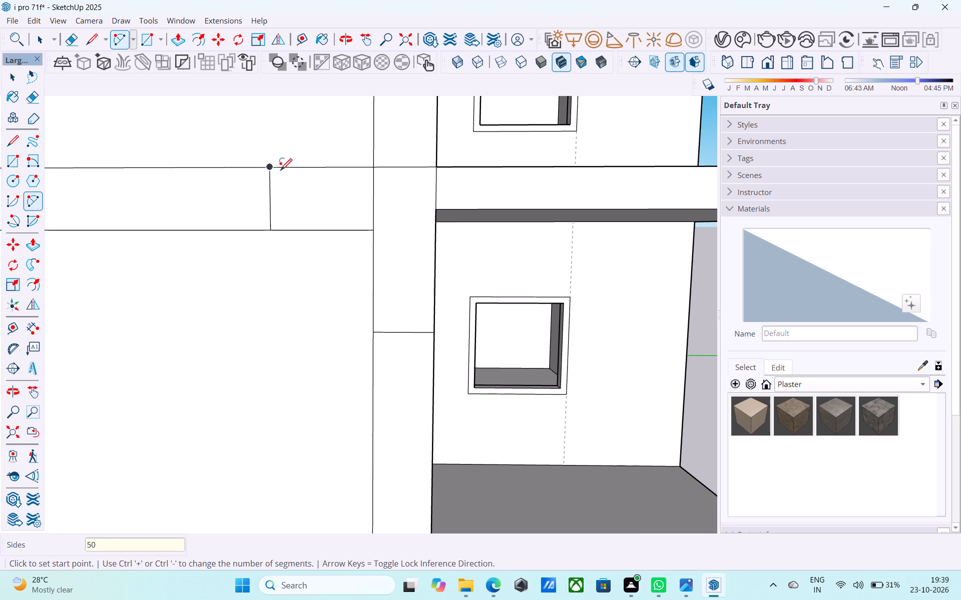
{"action": "left_click", "coordinate": [273, 168]}
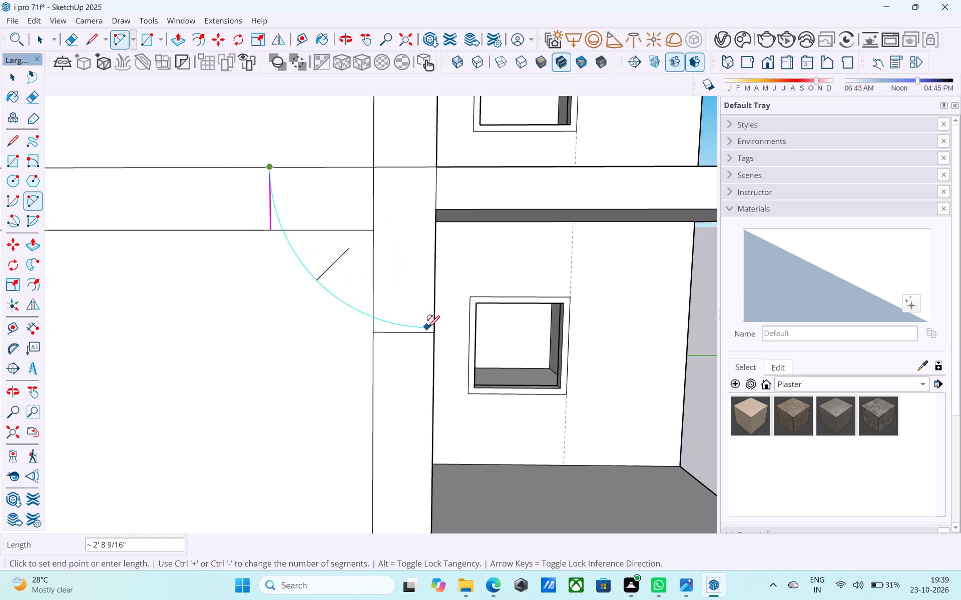
{"action": "left_click", "coordinate": [431, 330]}
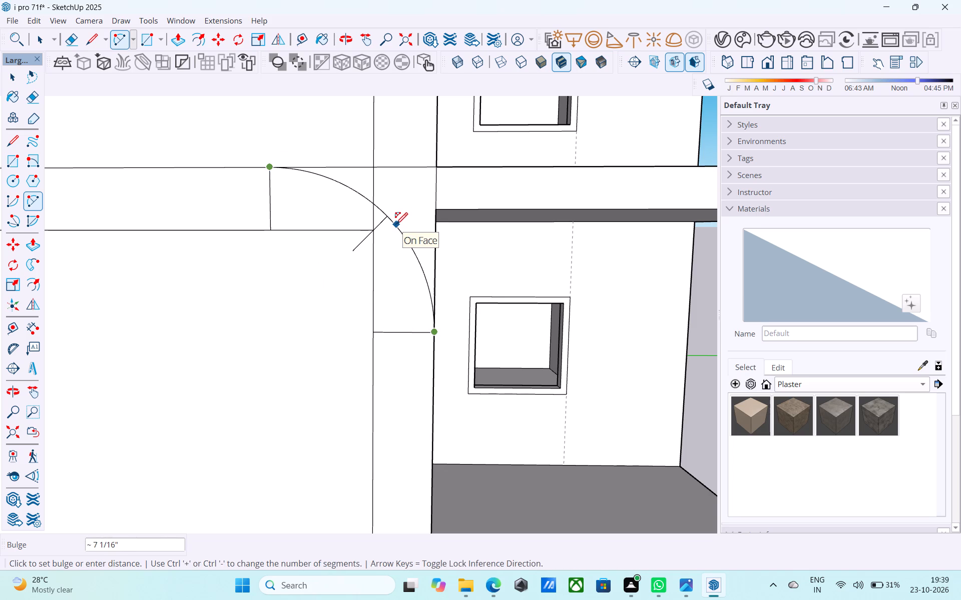
{"action": "left_click", "coordinate": [396, 225]}
Draw the inner corner arc from the 9" vertical's lower end to where the short horizontal line meets the vertical inset line.
{"action": "left_click", "coordinate": [269, 231]}
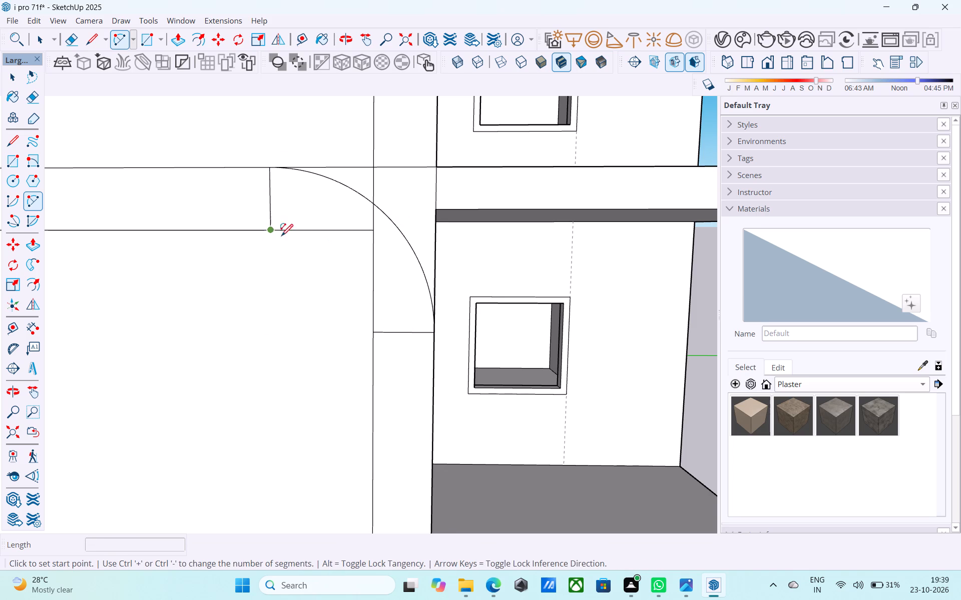
{"action": "left_click", "coordinate": [372, 332]}
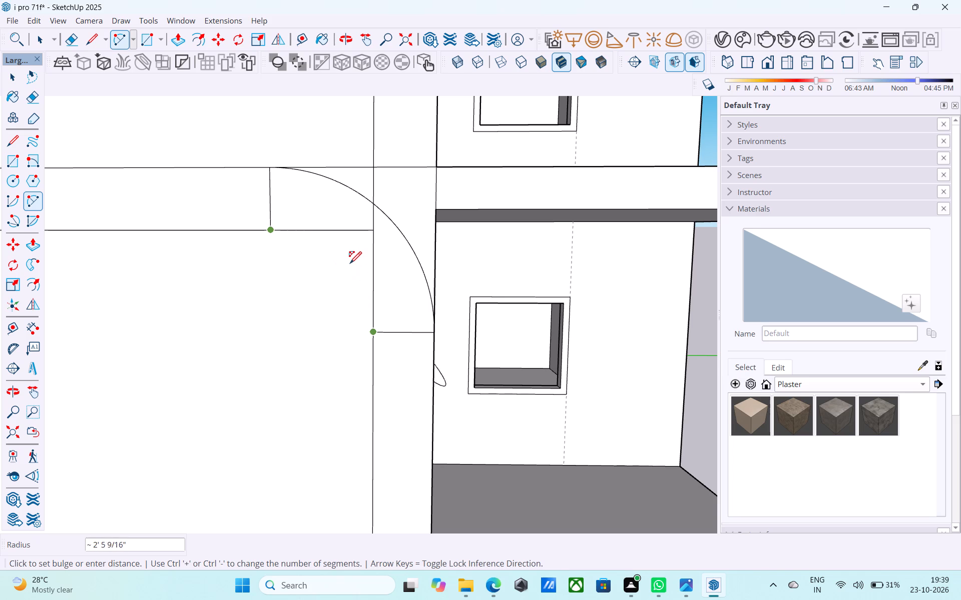
{"action": "scroll", "coordinate": [342, 261], "scroll_direction": "up", "scroll_amount": 3}
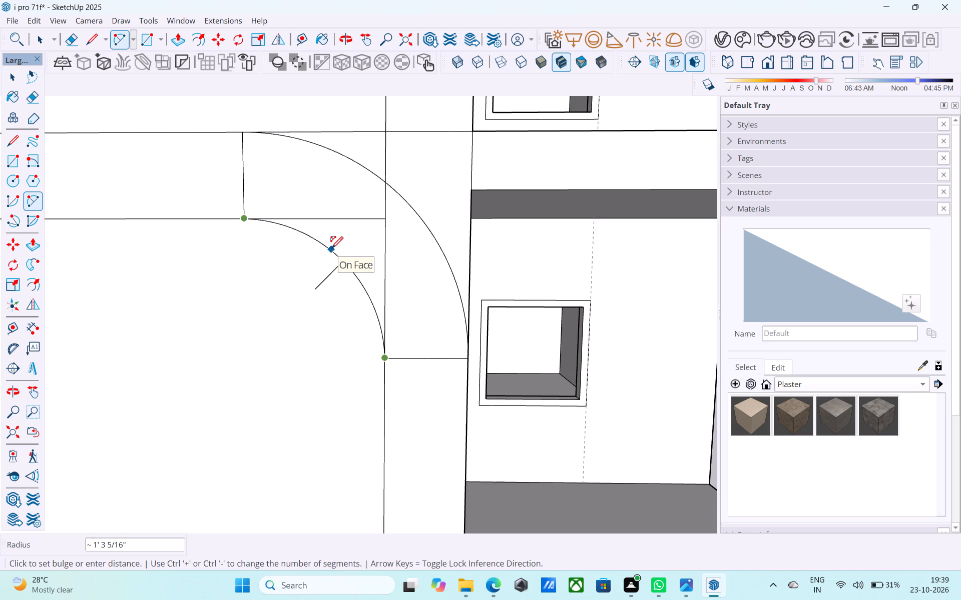
{"action": "left_click", "coordinate": [331, 249]}
Erase the straight inset and lower slab line pieces crossing the rounded corner, up to the upper slab line.
{"action": "key", "text": "e"}
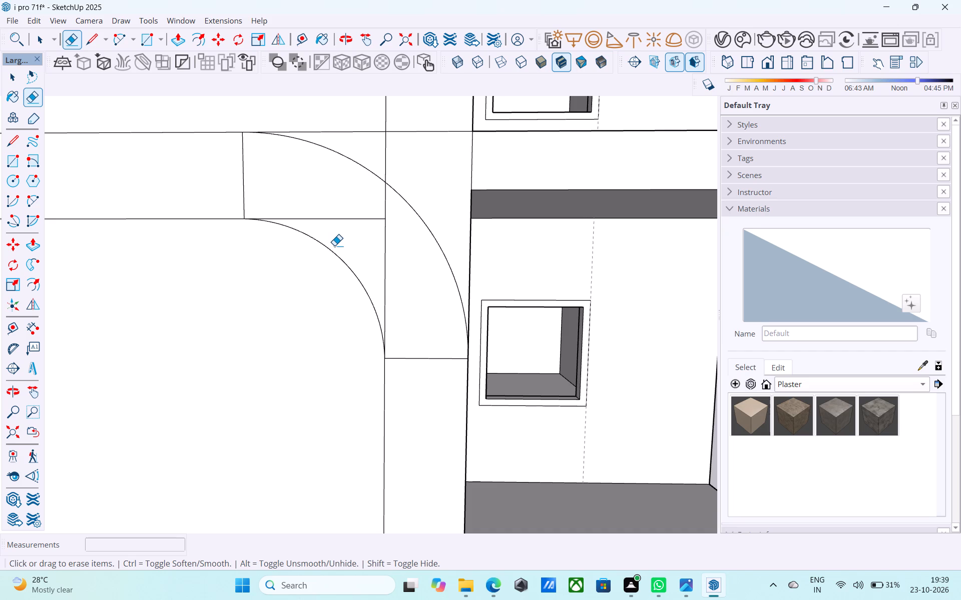
{"action": "scroll", "coordinate": [369, 210], "scroll_direction": "down", "scroll_amount": 5}
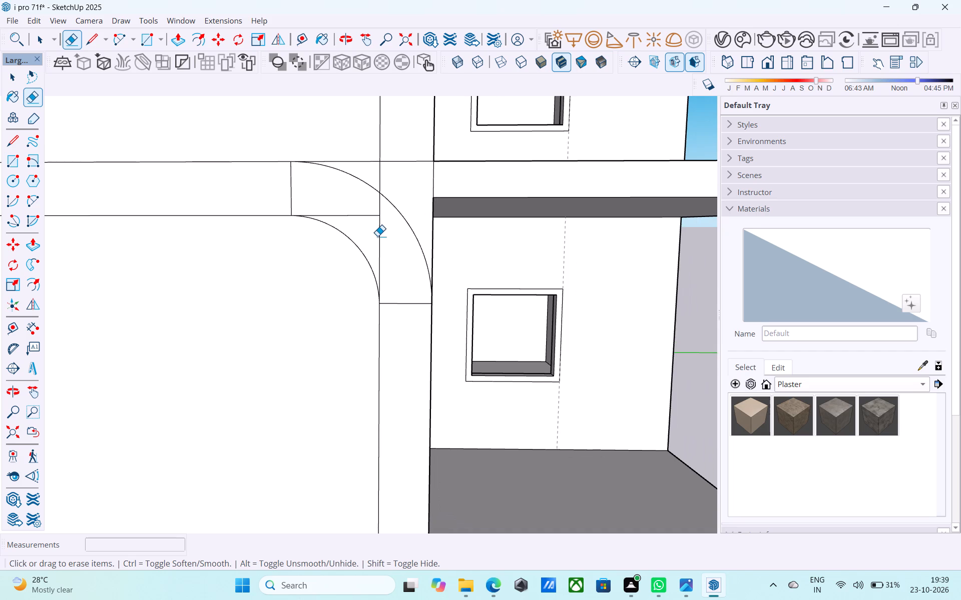
{"action": "scroll", "coordinate": [378, 236], "scroll_direction": "down", "scroll_amount": 6}
{"action": "scroll", "coordinate": [379, 237], "scroll_direction": "up", "scroll_amount": 1}
{"action": "scroll", "coordinate": [379, 232], "scroll_direction": "down", "scroll_amount": 11}
{"action": "middle_click_drag", "start_coordinate": [381, 254], "coordinate": [378, 250]}
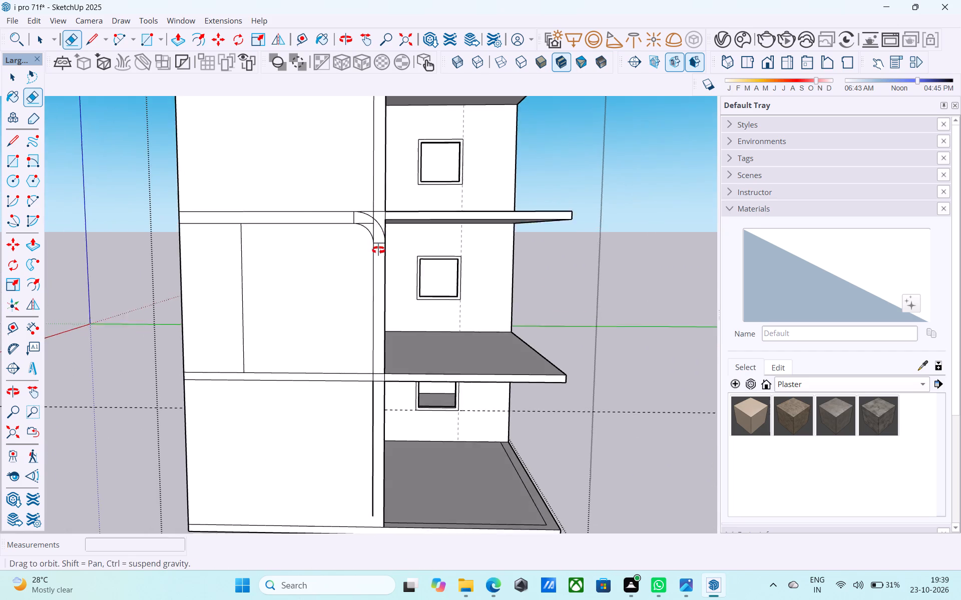
{"action": "middle_click_drag", "start_coordinate": [378, 250], "coordinate": [377, 244]}
{"action": "scroll", "coordinate": [371, 228], "scroll_direction": "up", "scroll_amount": 18}
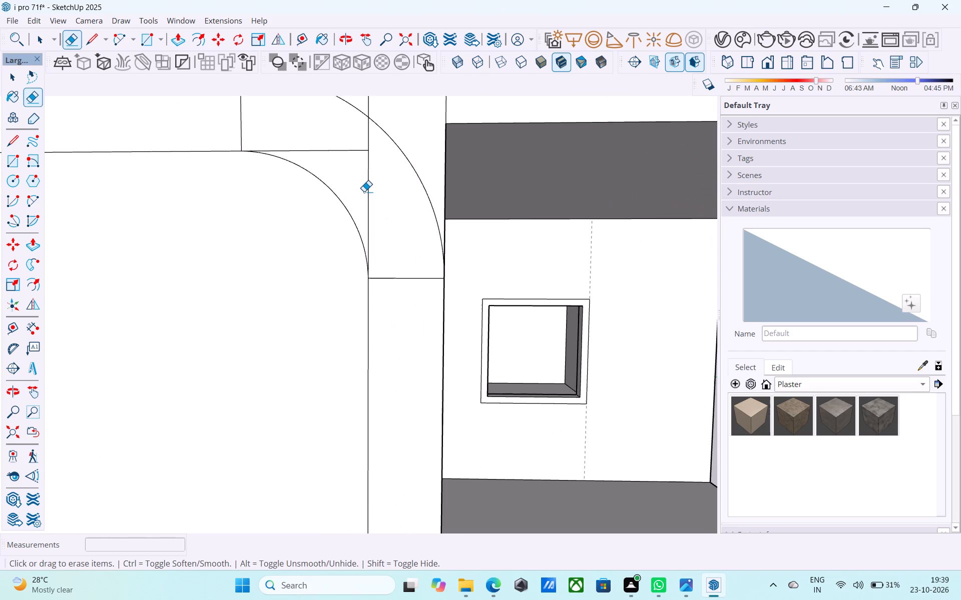
{"action": "key", "text": "e"}
{"action": "left_click_drag", "start_coordinate": [370, 166], "coordinate": [363, 161]}
{"action": "left_click_drag", "start_coordinate": [357, 152], "coordinate": [351, 147]}
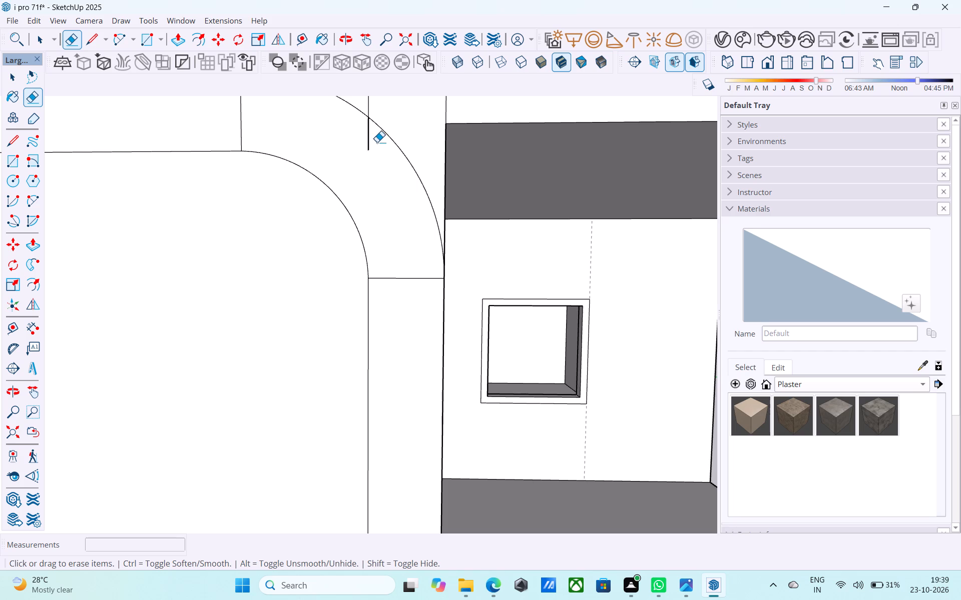
{"action": "left_click_drag", "start_coordinate": [374, 142], "coordinate": [364, 140]}
{"action": "scroll", "coordinate": [365, 145], "scroll_direction": "down", "scroll_amount": 11}
{"action": "scroll", "coordinate": [382, 154], "scroll_direction": "up", "scroll_amount": 5}
{"action": "left_click_drag", "start_coordinate": [366, 152], "coordinate": [357, 151]}
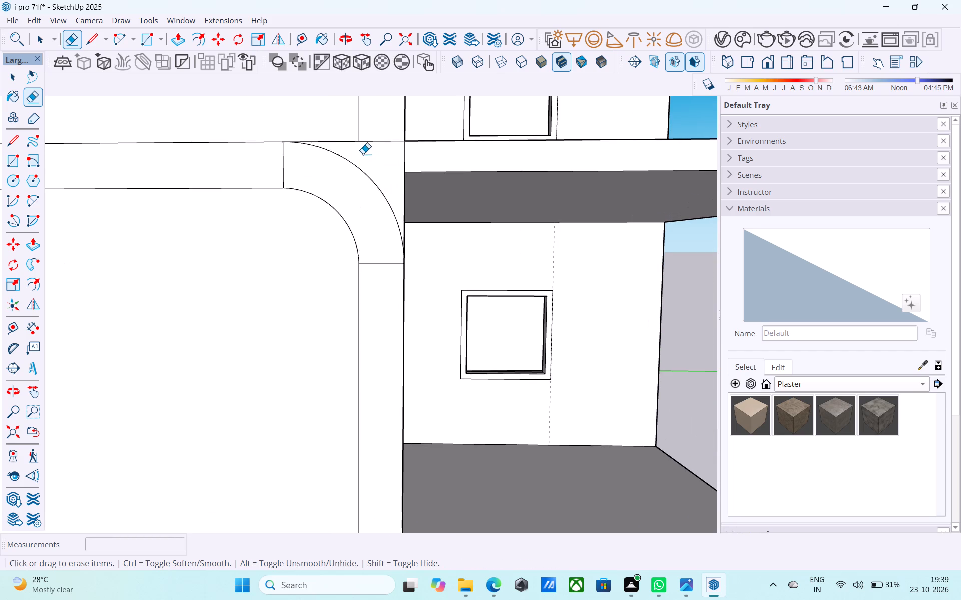
Examine the whole building, the rounded corner outline and the slab junction above the ground floor on the blank wall.
{"action": "scroll", "coordinate": [369, 171], "scroll_direction": "down", "scroll_amount": 10}
{"action": "middle_click_drag", "start_coordinate": [368, 216], "coordinate": [353, 213]}
{"action": "scroll", "coordinate": [354, 212], "scroll_direction": "down", "scroll_amount": 2}
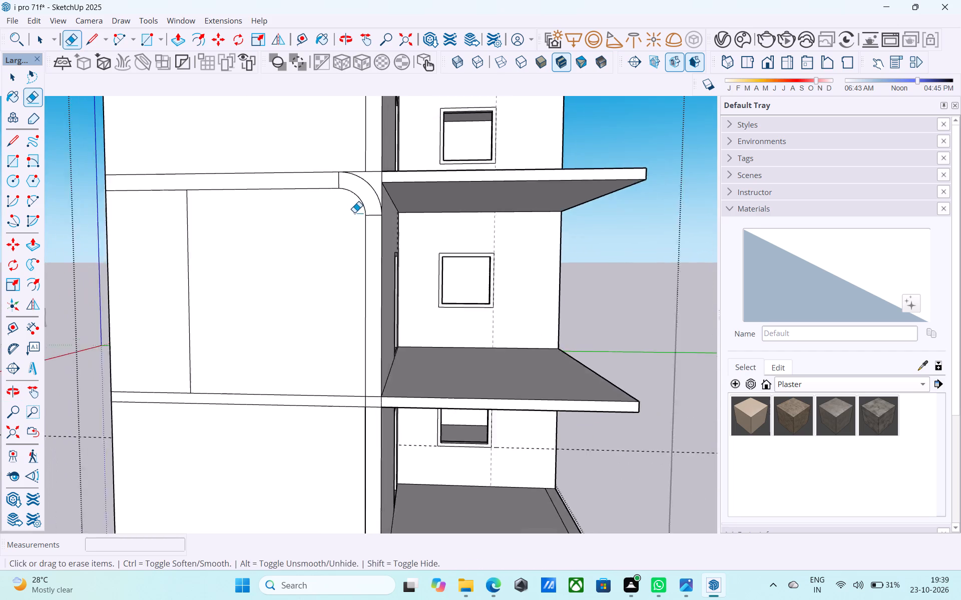
{"action": "scroll", "coordinate": [354, 212], "scroll_direction": "down", "scroll_amount": 7}
{"action": "middle_click_drag", "start_coordinate": [360, 233], "coordinate": [316, 236]}
{"action": "scroll", "coordinate": [321, 236], "scroll_direction": "down", "scroll_amount": 5}
{"action": "middle_click_drag", "start_coordinate": [324, 252], "coordinate": [216, 229]}
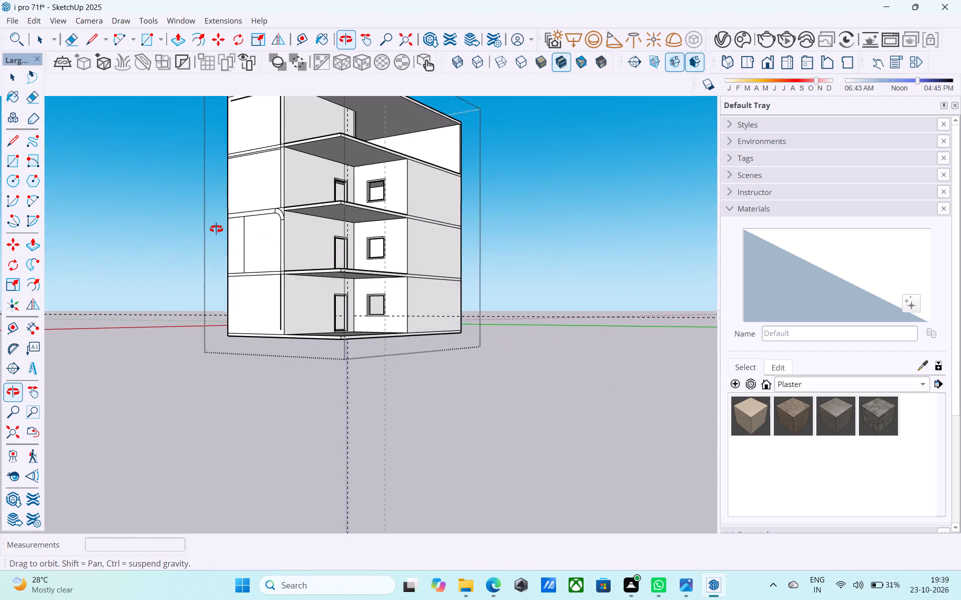
{"action": "middle_click_drag", "start_coordinate": [216, 229], "coordinate": [218, 231]}
{"action": "middle_click_drag", "start_coordinate": [302, 246], "coordinate": [302, 226]}
{"action": "scroll", "coordinate": [301, 221], "scroll_direction": "down", "scroll_amount": 6}
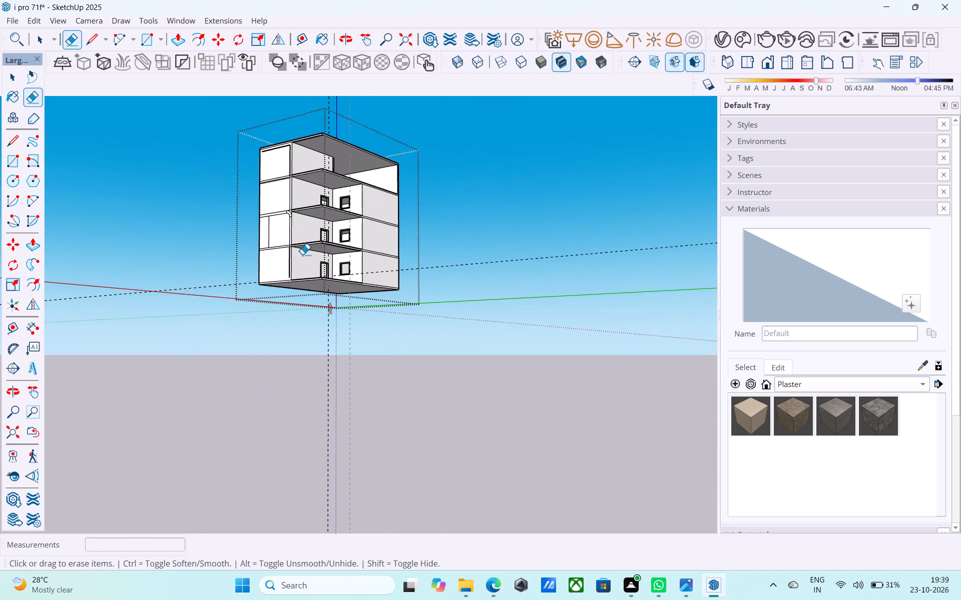
{"action": "middle_click_drag", "start_coordinate": [302, 262], "coordinate": [483, 282]}
{"action": "scroll", "coordinate": [329, 247], "scroll_direction": "down", "scroll_amount": 4}
{"action": "scroll", "coordinate": [446, 251], "scroll_direction": "up", "scroll_amount": 14}
{"action": "scroll", "coordinate": [279, 295], "scroll_direction": "down", "scroll_amount": 4}
{"action": "scroll", "coordinate": [384, 296], "scroll_direction": "up", "scroll_amount": 3}
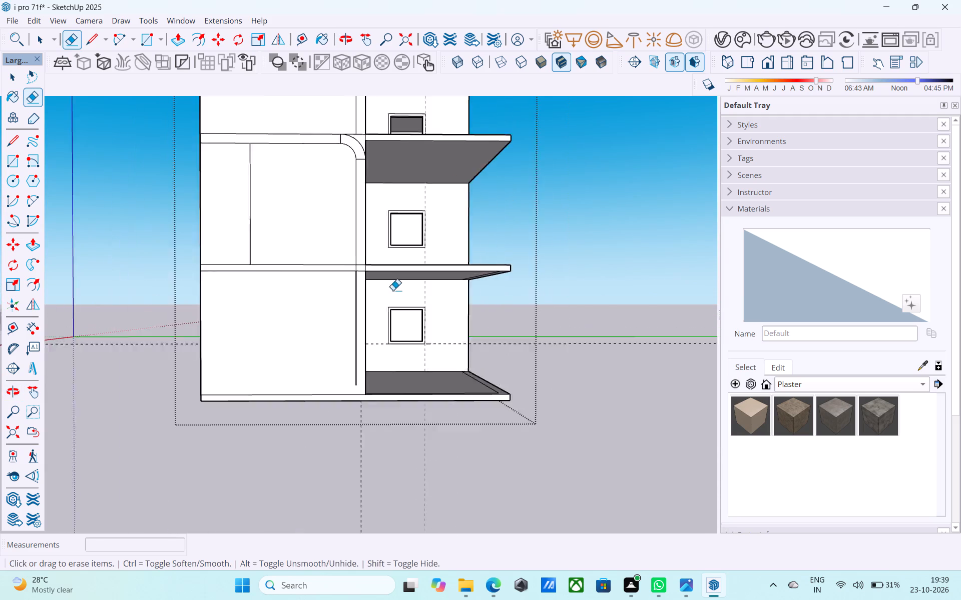
{"action": "scroll", "coordinate": [393, 290], "scroll_direction": "up", "scroll_amount": 6}
{"action": "scroll", "coordinate": [342, 260], "scroll_direction": "up", "scroll_amount": 1}
{"action": "middle_click_drag", "start_coordinate": [342, 260], "coordinate": [293, 328]}
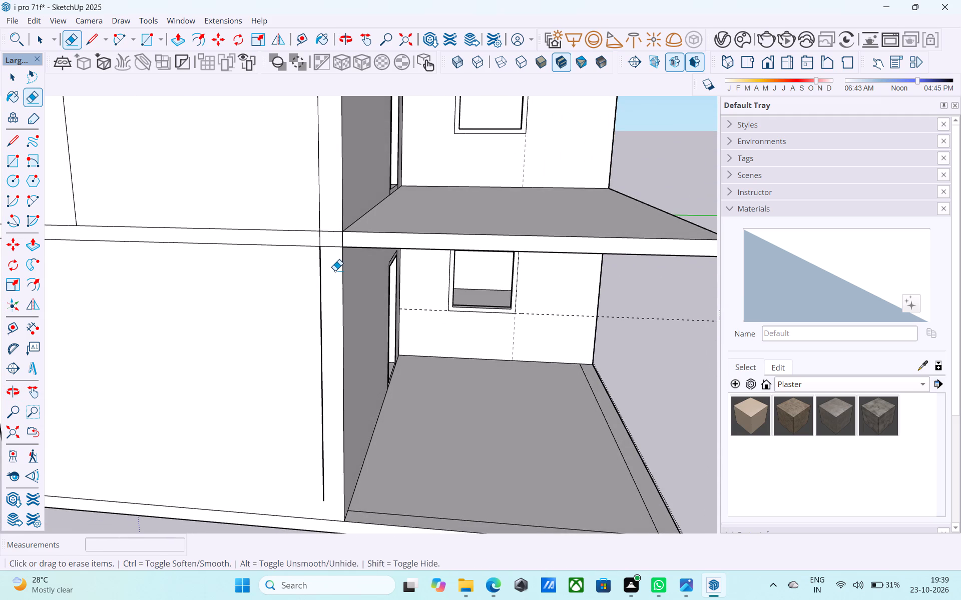
Measure the thickness of the slab edge above the ground floor at the wall's balcony-side corner.
{"action": "middle_click_drag", "start_coordinate": [335, 270], "coordinate": [308, 326]}
{"action": "scroll", "coordinate": [315, 318], "scroll_direction": "up", "scroll_amount": 4}
{"action": "key", "text": "space"}
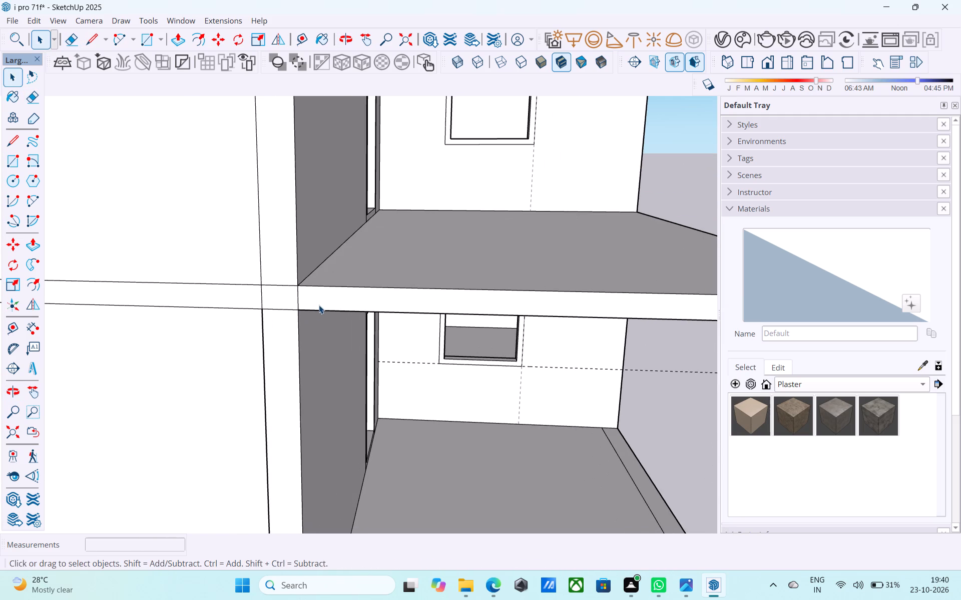
{"action": "key", "text": "l"}
{"action": "left_click", "coordinate": [302, 287]}
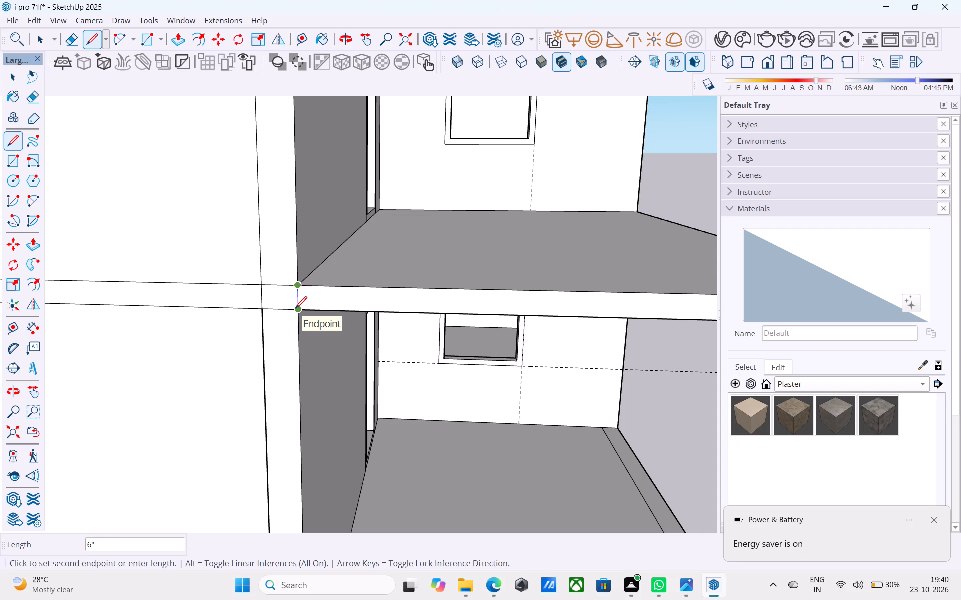
{"action": "key", "text": "space"}
Push/Pull the top face of the balcony slab above the ground floor upward by 3".
{"action": "middle_click_drag", "start_coordinate": [310, 294], "coordinate": [310, 299]}
{"action": "left_click", "coordinate": [331, 281]}
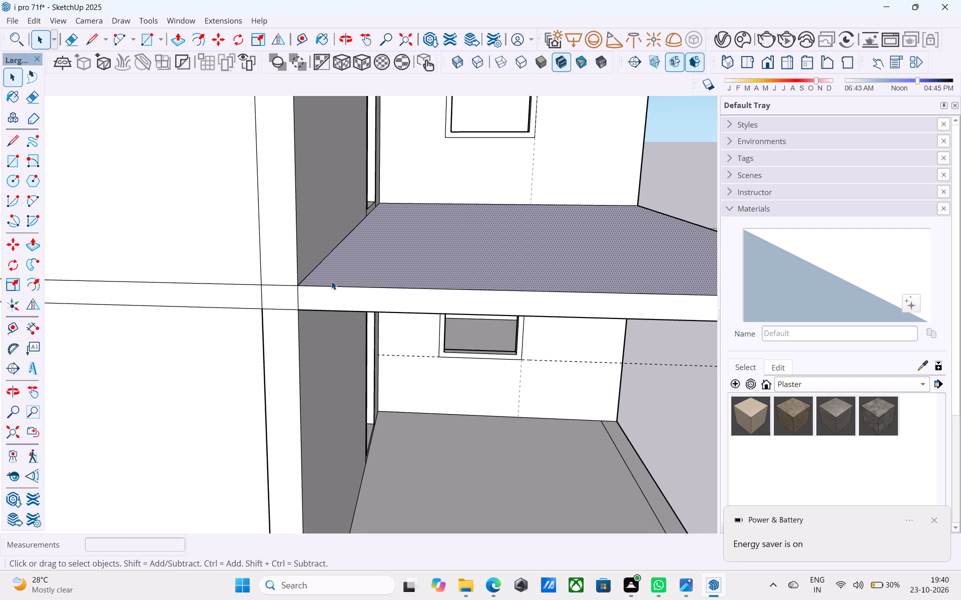
{"action": "key", "text": "p"}
{"action": "left_click", "coordinate": [331, 281]}
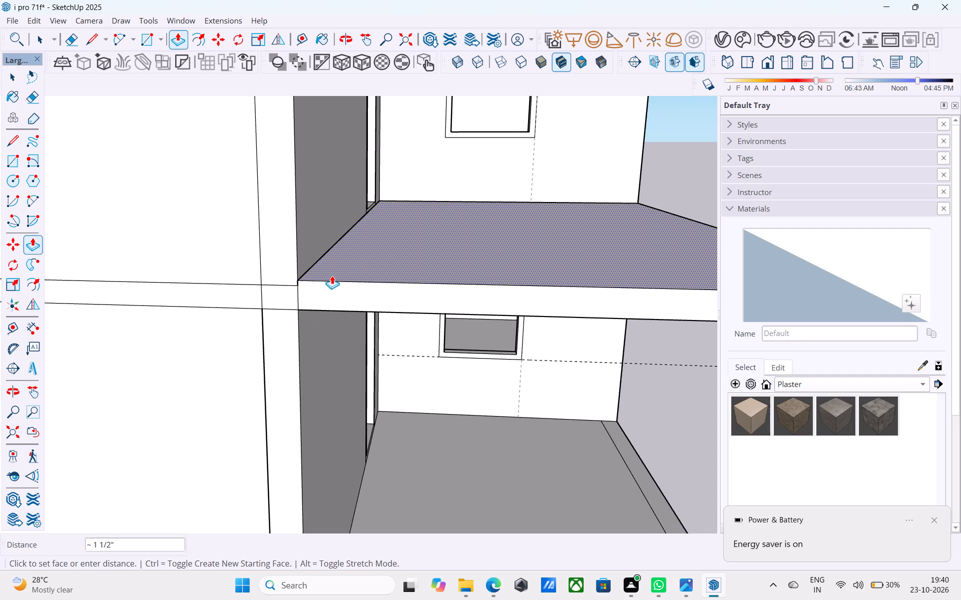
{"action": "type", "text": "3\""}
{"action": "key", "text": "Return"}
{"action": "key", "text": "space"}
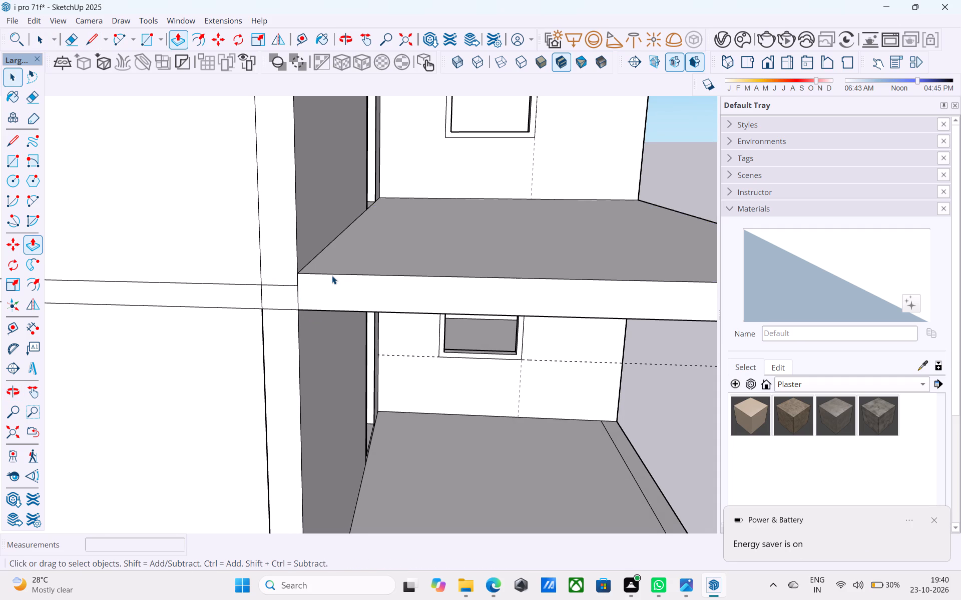
Erase the upper slab line piece between the vertical inset line and the wall's balcony-side edge.
{"action": "key", "text": "e"}
{"action": "left_click_drag", "start_coordinate": [282, 277], "coordinate": [286, 296]}
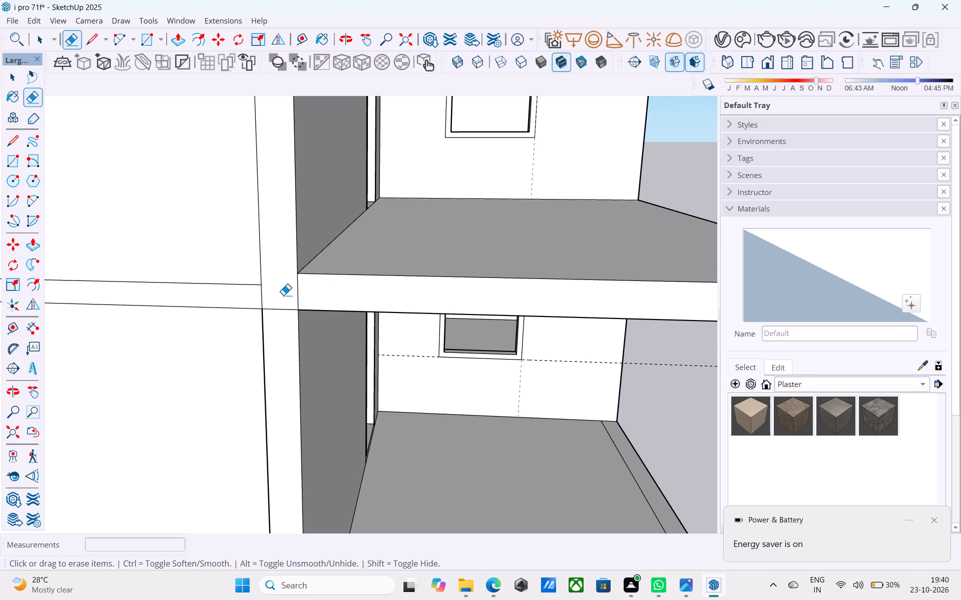
{"action": "key", "text": "space"}
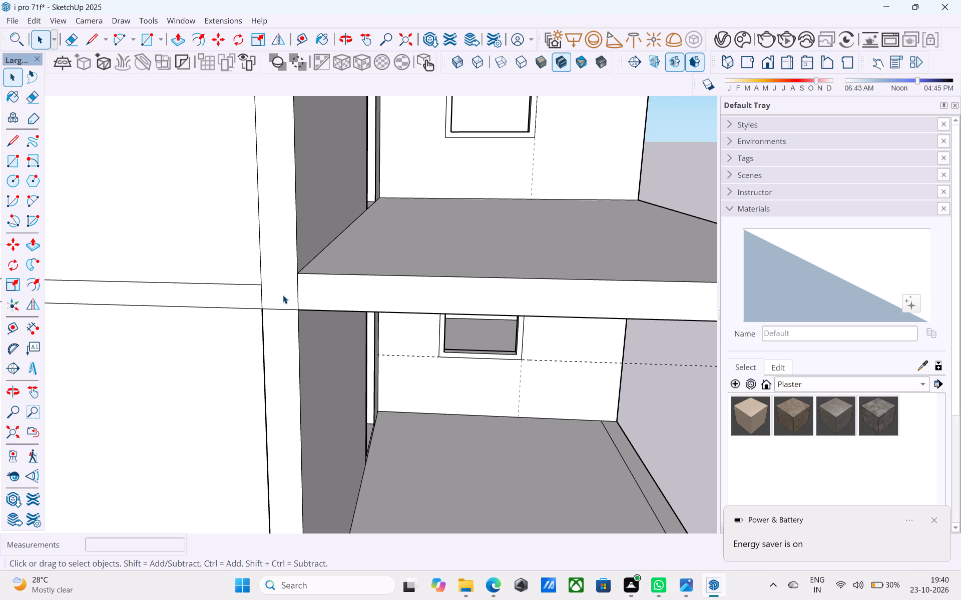
Draw a vertical across the slab edge and a horizontal across the wall strip, each 2' from the inset line's junction with the lower slab line.
{"action": "key", "text": "l"}
{"action": "left_click", "coordinate": [260, 313]}
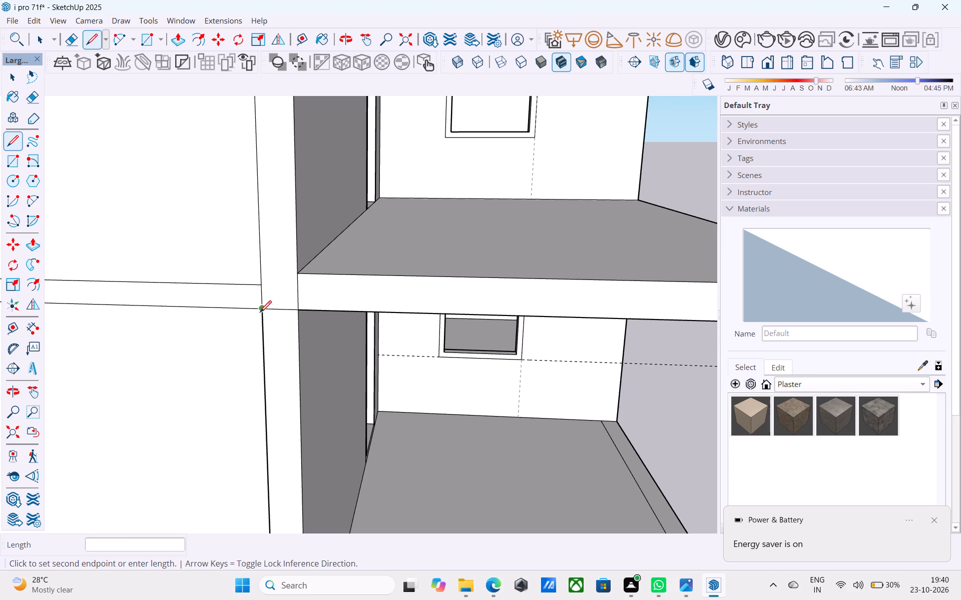
{"action": "left_click", "coordinate": [356, 311]}
{"action": "left_click", "coordinate": [359, 311]}
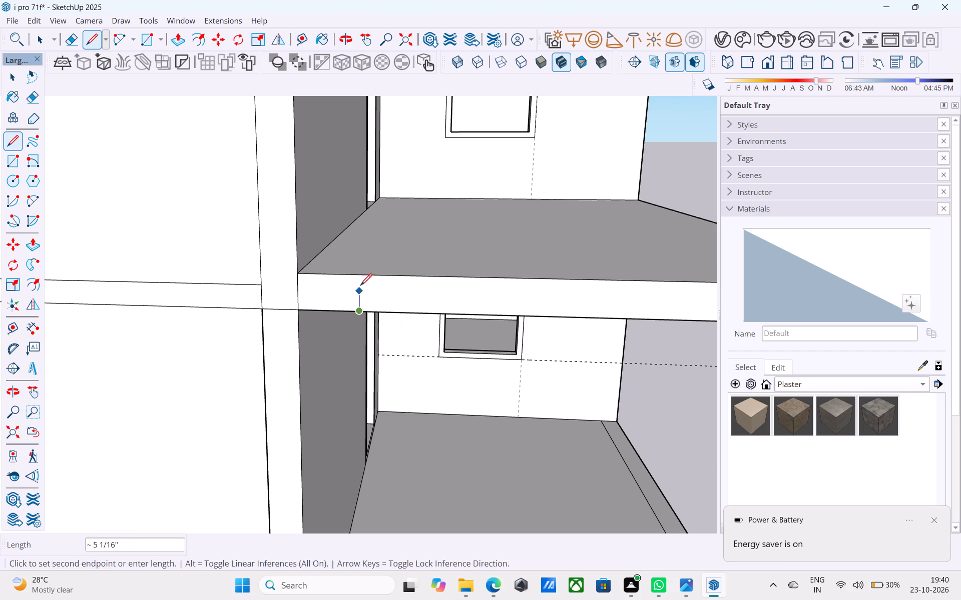
{"action": "left_click", "coordinate": [362, 274]}
{"action": "left_click", "coordinate": [258, 305]}
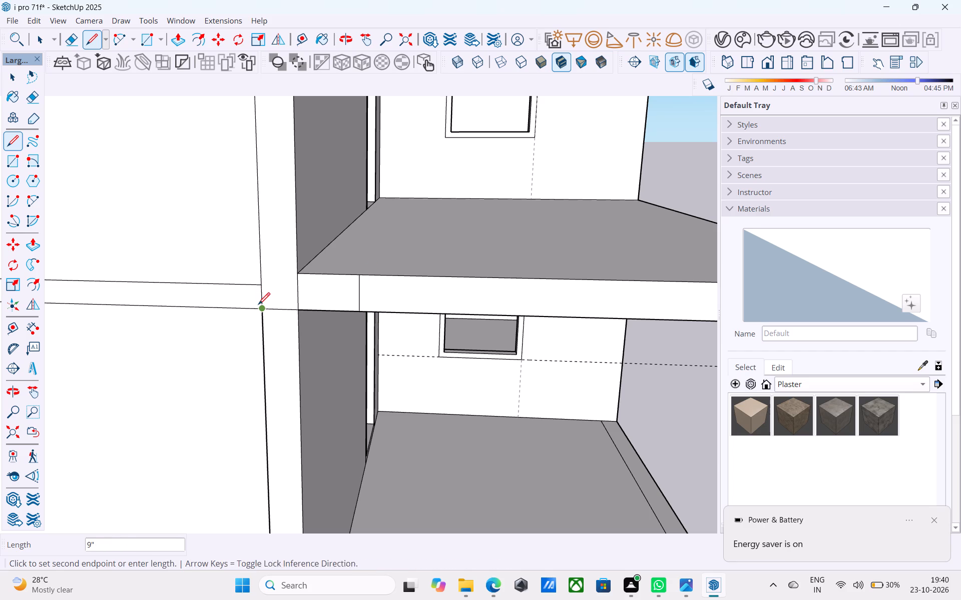
{"action": "left_click", "coordinate": [261, 209]}
{"action": "left_click", "coordinate": [258, 210]}
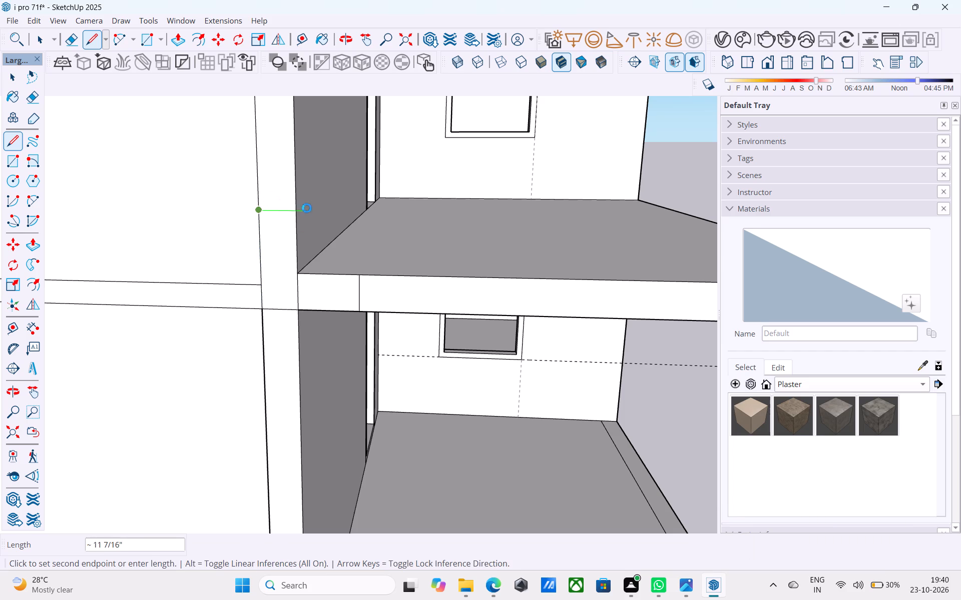
{"action": "left_click", "coordinate": [293, 210]}
{"action": "key", "text": "space"}
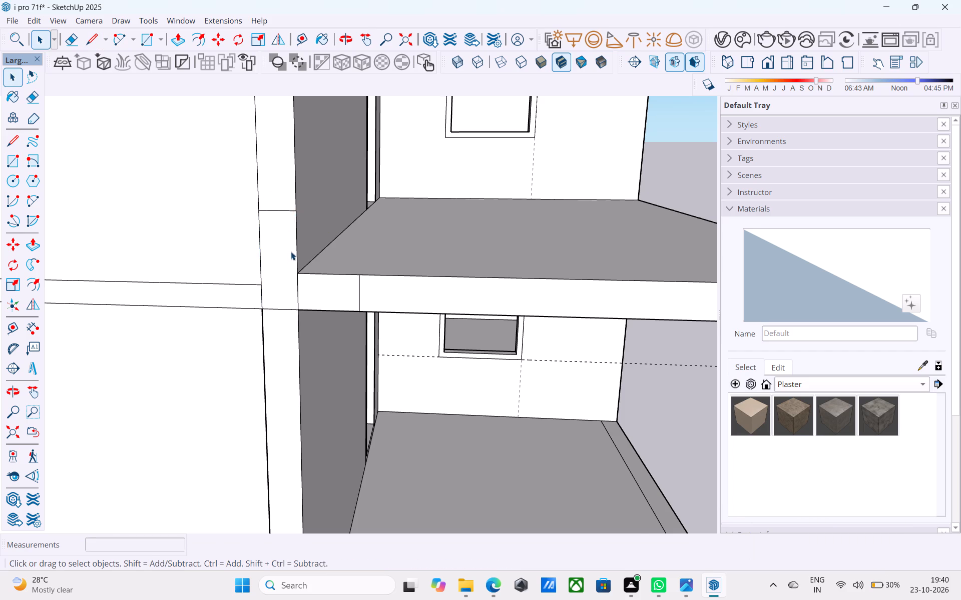
Draw a 50-segment outer corner arc from the short horizontal's inset-line end to the short vertical's lower end on the slab.
{"action": "scroll", "coordinate": [290, 256], "scroll_direction": "down", "scroll_amount": 4}
{"action": "middle_click", "coordinate": [285, 274]}
{"action": "key", "text": "a"}
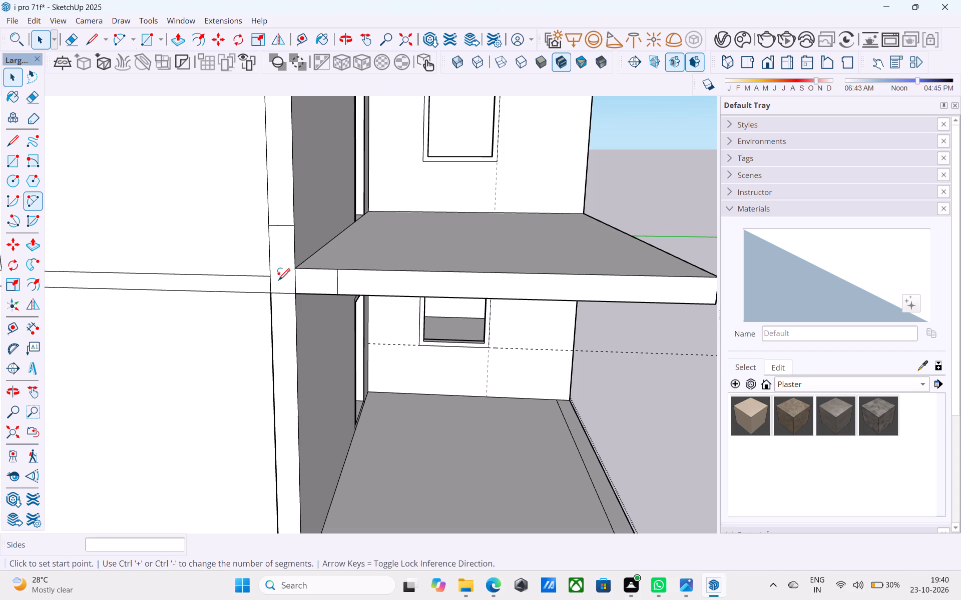
{"action": "left_click", "coordinate": [270, 229]}
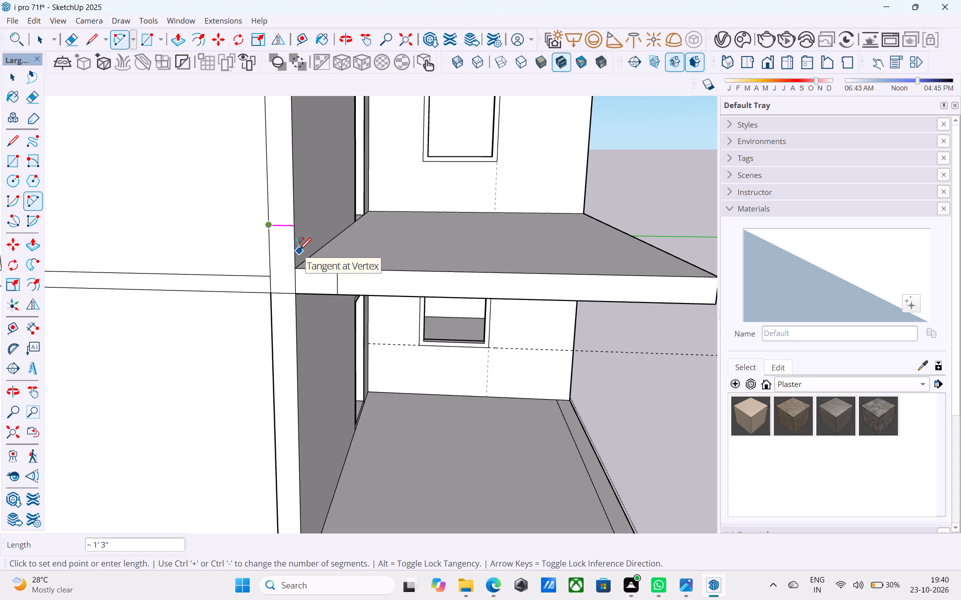
{"action": "key", "text": "space"}
{"action": "key", "text": "a"}
{"action": "key", "text": "5"}
{"action": "key", "text": "0"}
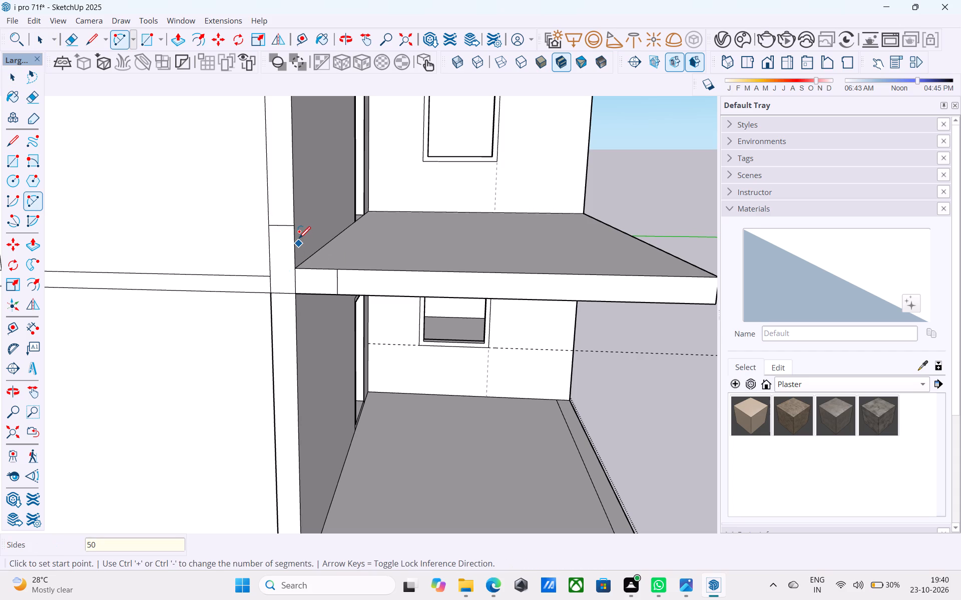
{"action": "key", "text": "Return"}
{"action": "left_click", "coordinate": [268, 225]}
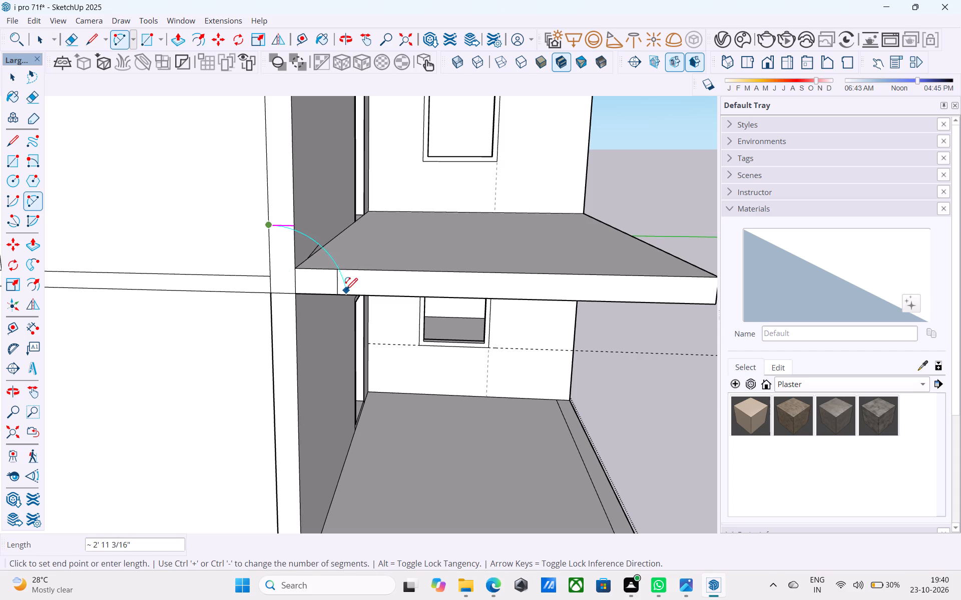
{"action": "left_click", "coordinate": [342, 291]}
{"action": "scroll", "coordinate": [296, 289], "scroll_direction": "up", "scroll_amount": 9}
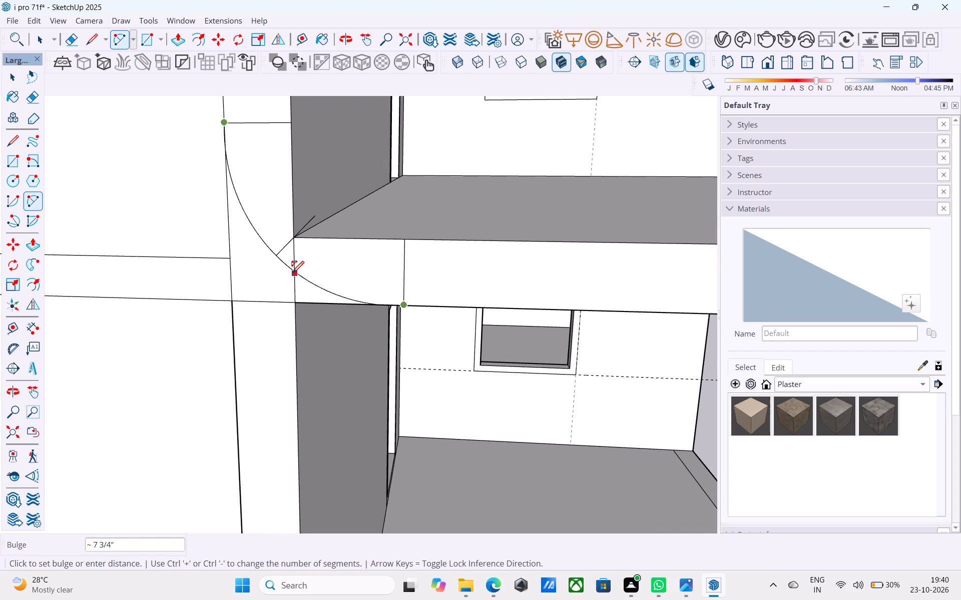
{"action": "scroll", "coordinate": [293, 269], "scroll_direction": "up", "scroll_amount": 2}
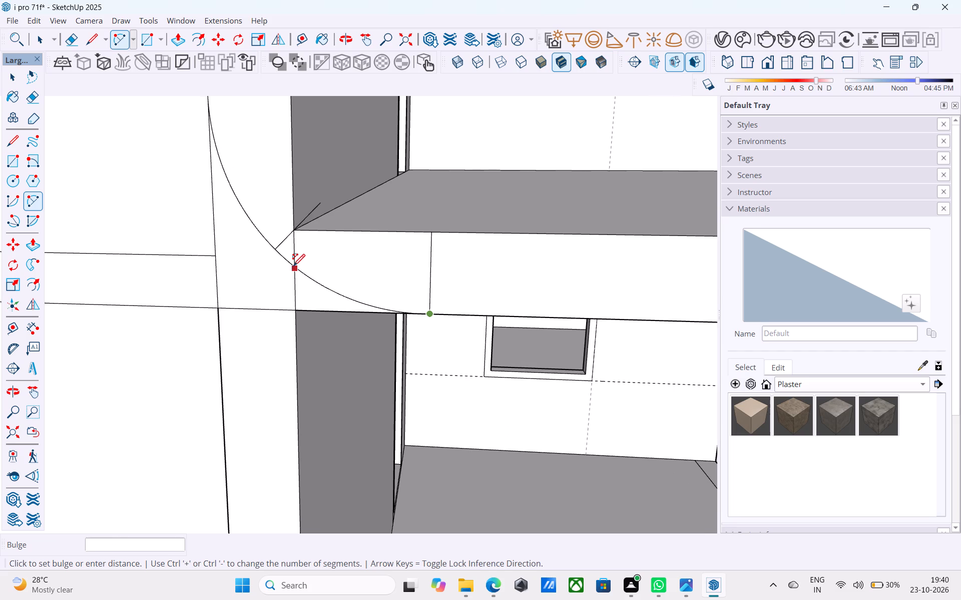
{"action": "left_click", "coordinate": [294, 266]}
Draw the inner corner arc from the short horizontal's end on the wall's balcony-side edge to the short vertical's upper end on the slab.
{"action": "scroll", "coordinate": [294, 266], "scroll_direction": "down", "scroll_amount": 6}
{"action": "middle_click_drag", "start_coordinate": [295, 266], "coordinate": [291, 275]}
{"action": "scroll", "coordinate": [291, 275], "scroll_direction": "down", "scroll_amount": 5}
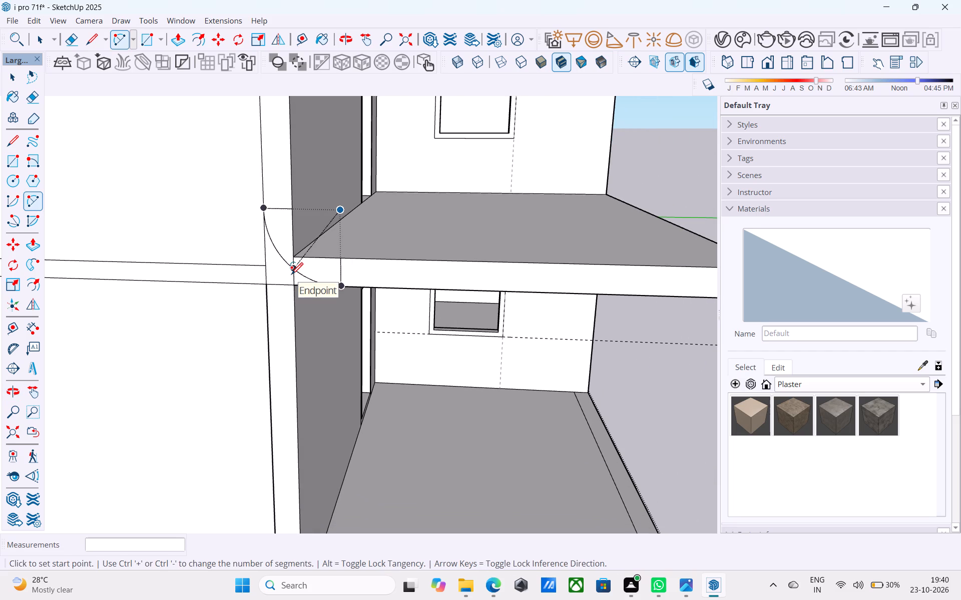
{"action": "scroll", "coordinate": [290, 277], "scroll_direction": "down", "scroll_amount": 10}
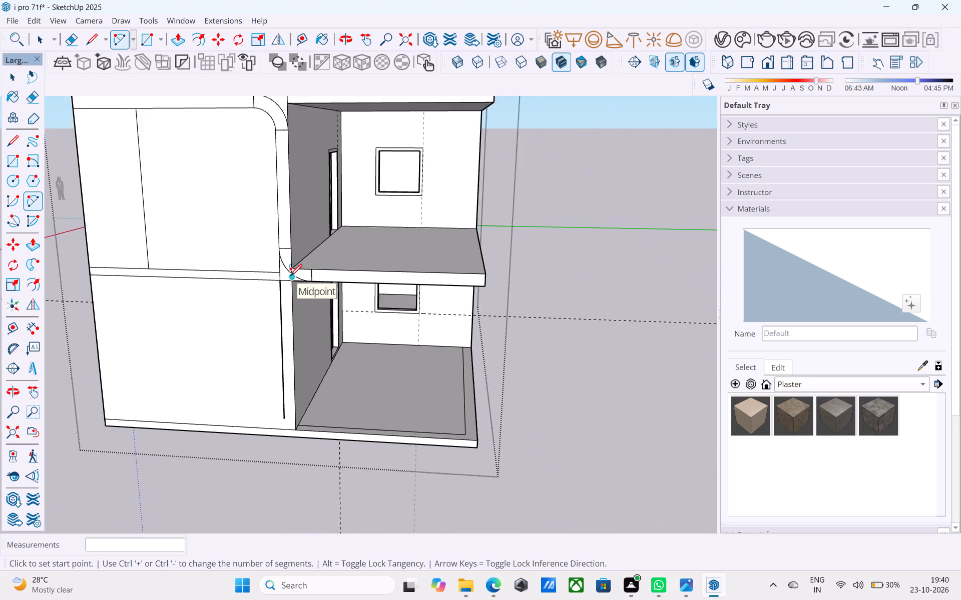
{"action": "middle_click_drag", "start_coordinate": [289, 278], "coordinate": [287, 262]}
{"action": "scroll", "coordinate": [288, 246], "scroll_direction": "up", "scroll_amount": 9}
{"action": "left_click", "coordinate": [294, 221]}
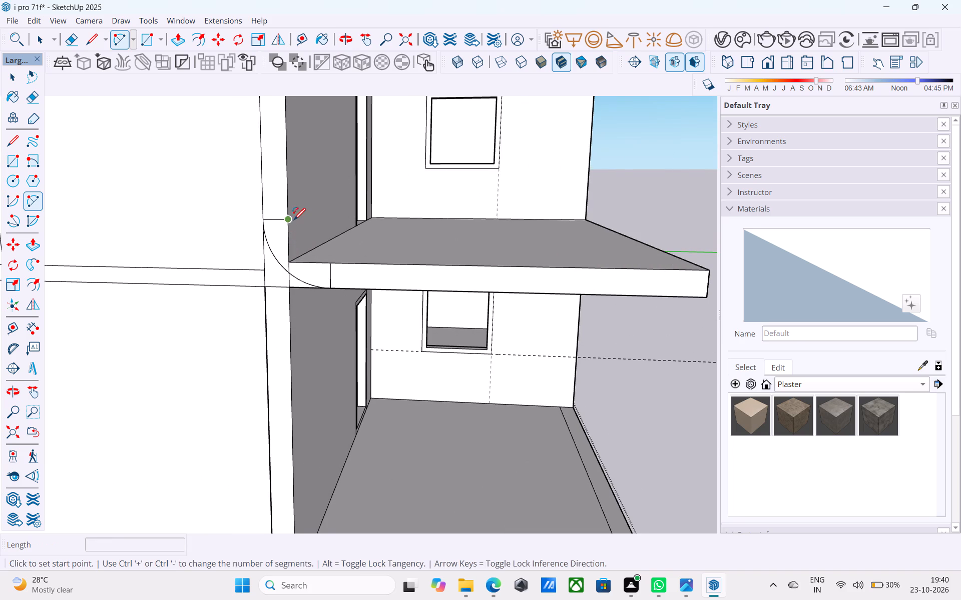
{"action": "left_click", "coordinate": [330, 263]}
{"action": "scroll", "coordinate": [304, 250], "scroll_direction": "up", "scroll_amount": 2}
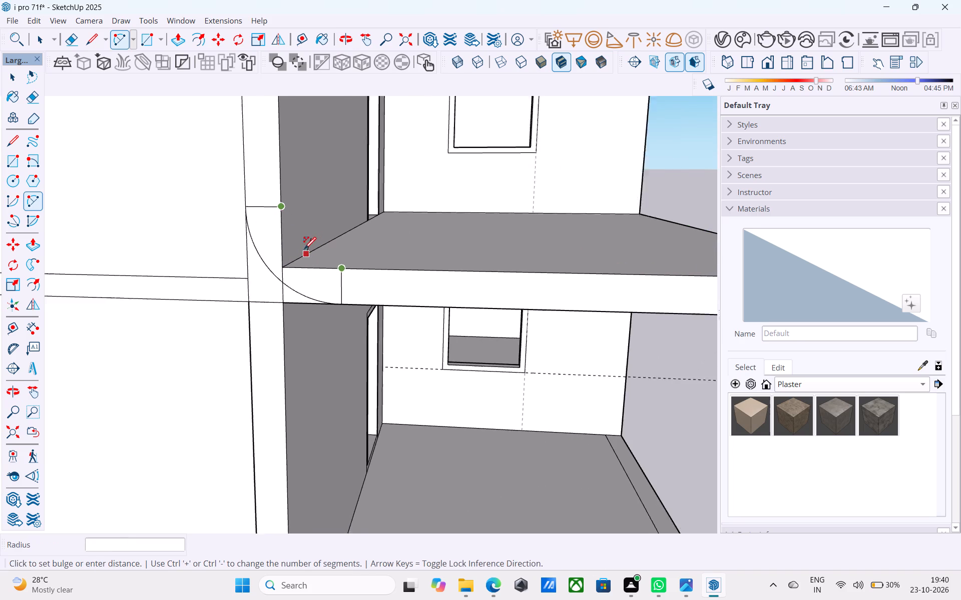
{"action": "scroll", "coordinate": [304, 250], "scroll_direction": "up", "scroll_amount": 2}
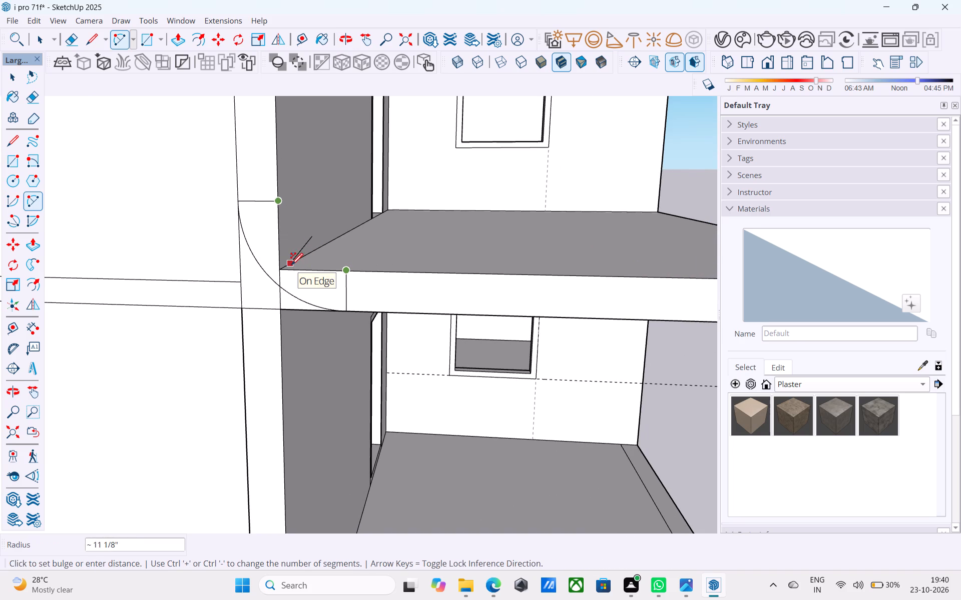
{"action": "scroll", "coordinate": [291, 266], "scroll_direction": "up", "scroll_amount": 3}
{"action": "middle_click_drag", "start_coordinate": [299, 218], "coordinate": [281, 273]}
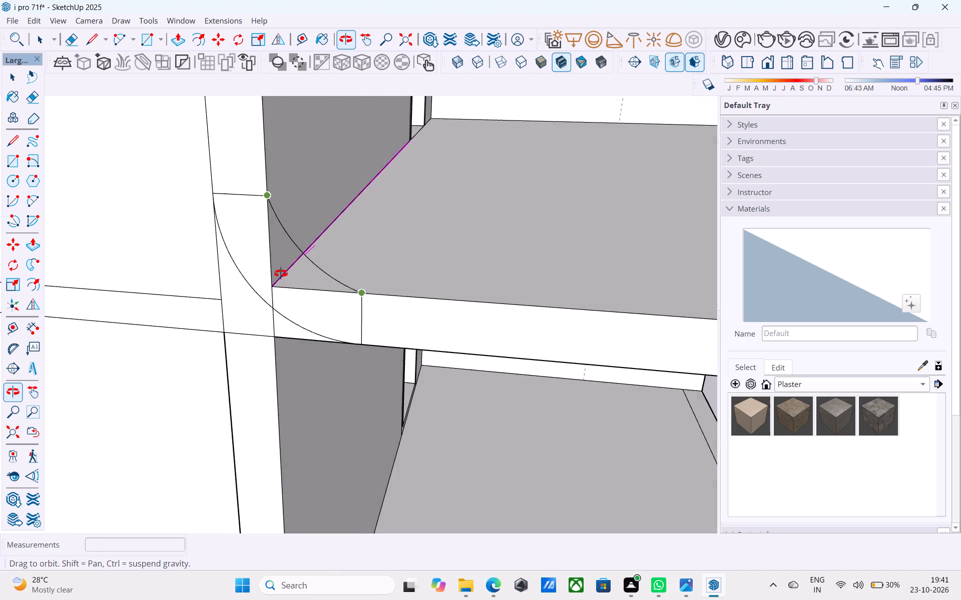
{"action": "middle_click_drag", "start_coordinate": [281, 273], "coordinate": [280, 274]}
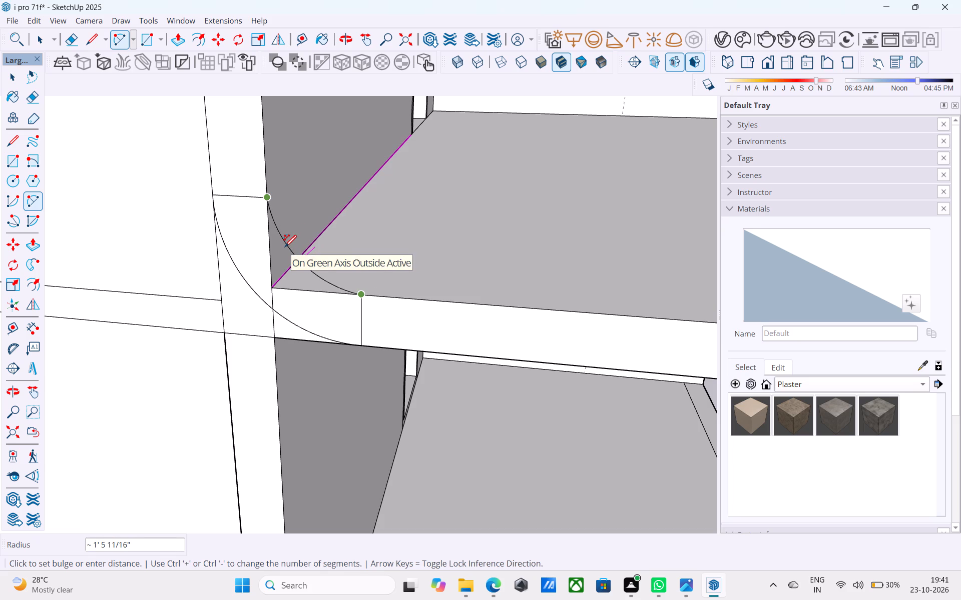
{"action": "left_click", "coordinate": [285, 248]}
Extrude the small face between the inner arc and the wall-slab corner by 3" from its balcony side.
{"action": "key", "text": "e"}
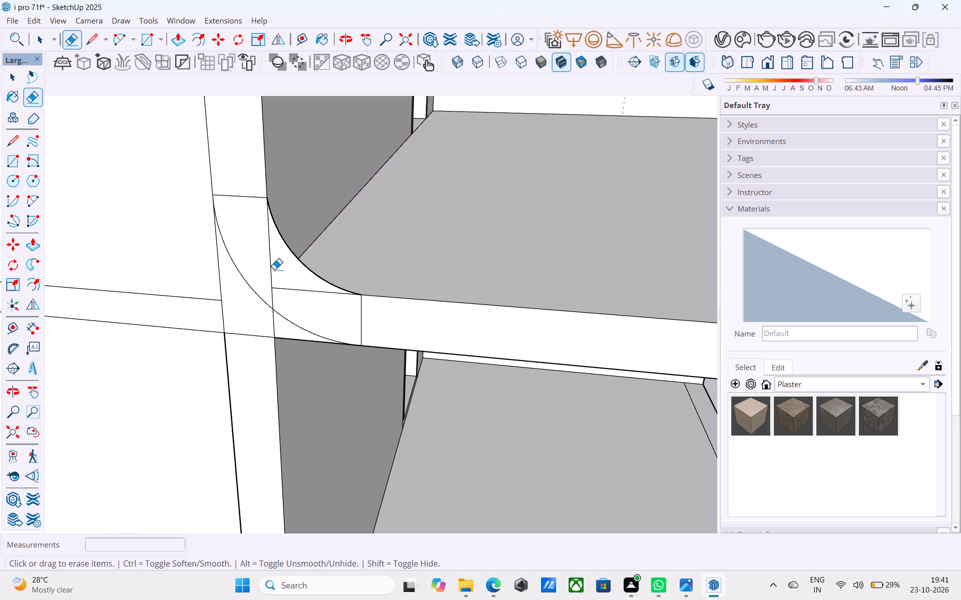
{"action": "scroll", "coordinate": [274, 269], "scroll_direction": "up", "scroll_amount": 1}
{"action": "middle_click_drag", "start_coordinate": [274, 269], "coordinate": [111, 317]}
{"action": "middle_click_drag", "start_coordinate": [338, 283], "coordinate": [54, 325]}
{"action": "middle_click_drag", "start_coordinate": [406, 266], "coordinate": [295, 263]}
{"action": "key", "text": "space"}
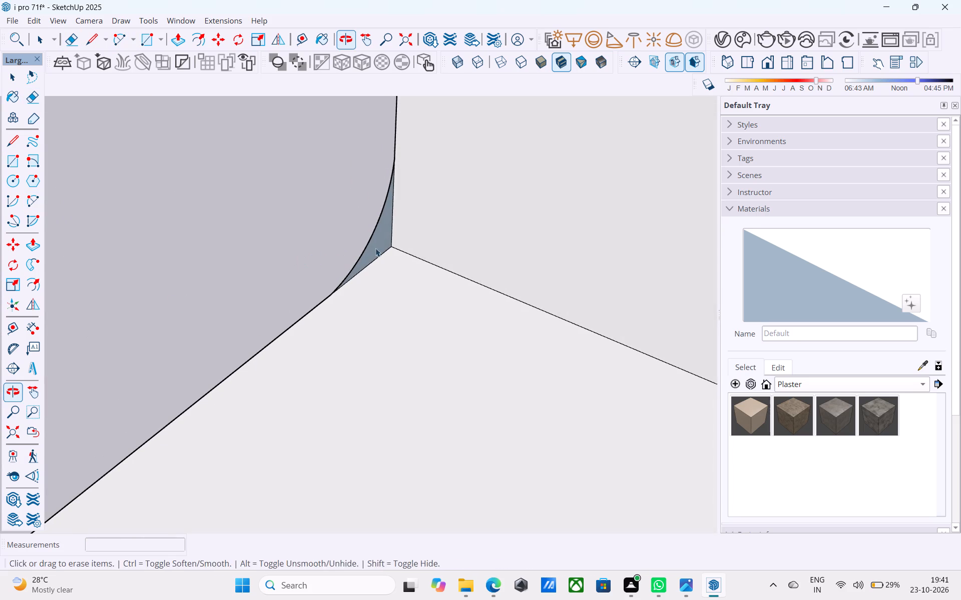
{"action": "left_click", "coordinate": [380, 245]}
{"action": "key", "text": "p"}
{"action": "left_click", "coordinate": [380, 245]}
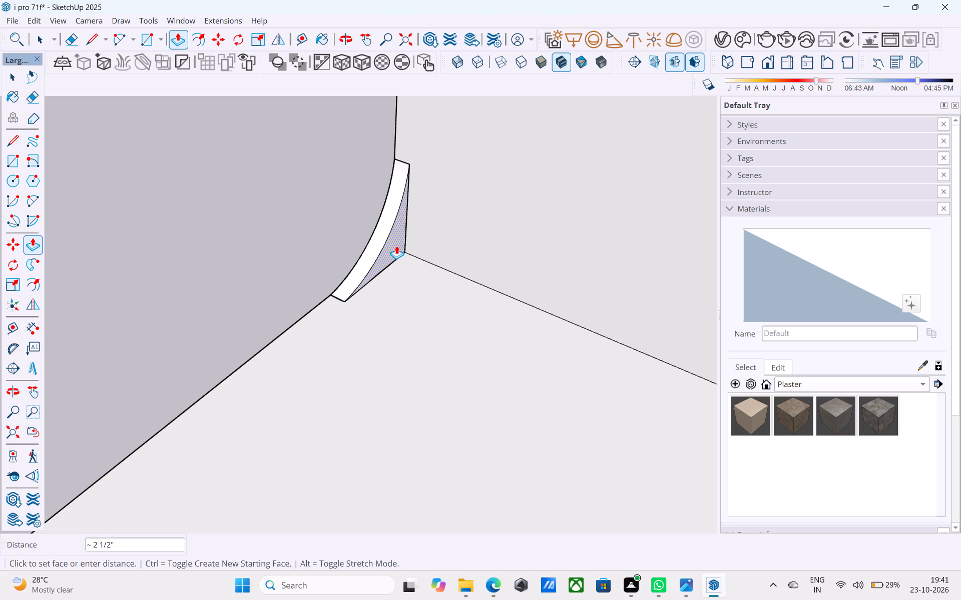
{"action": "type", "text": "3\""}
{"action": "key", "text": "Return"}
Erase the straight wall and slab edge pieces inside the rounded corner and the short horizontal and vertical lines at the arc ends.
{"action": "middle_click_drag", "start_coordinate": [395, 246], "coordinate": [635, 244]}
{"action": "middle_click_drag", "start_coordinate": [442, 260], "coordinate": [473, 260]}
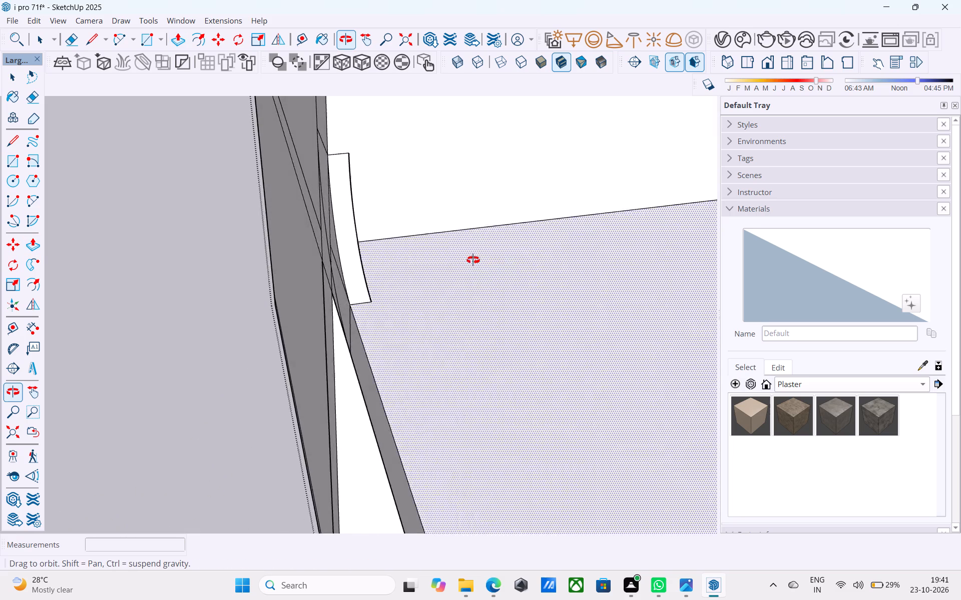
{"action": "middle_click_drag", "start_coordinate": [473, 260], "coordinate": [688, 203]}
{"action": "scroll", "coordinate": [321, 270], "scroll_direction": "up", "scroll_amount": 1}
{"action": "key", "text": "e"}
{"action": "left_click_drag", "start_coordinate": [311, 241], "coordinate": [305, 237]}
{"action": "left_click_drag", "start_coordinate": [318, 247], "coordinate": [326, 264]}
{"action": "left_click_drag", "start_coordinate": [313, 258], "coordinate": [305, 257]}
{"action": "scroll", "coordinate": [316, 255], "scroll_direction": "down", "scroll_amount": 6}
{"action": "scroll", "coordinate": [374, 294], "scroll_direction": "up", "scroll_amount": 4}
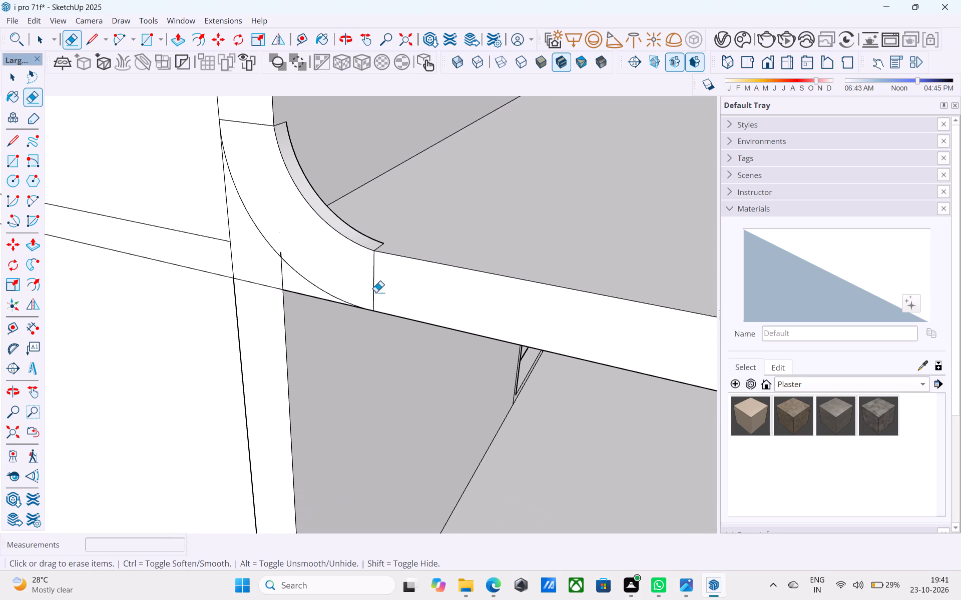
{"action": "left_click_drag", "start_coordinate": [375, 292], "coordinate": [368, 287]}
{"action": "left_click_drag", "start_coordinate": [261, 130], "coordinate": [255, 112]}
{"action": "key", "text": "space"}
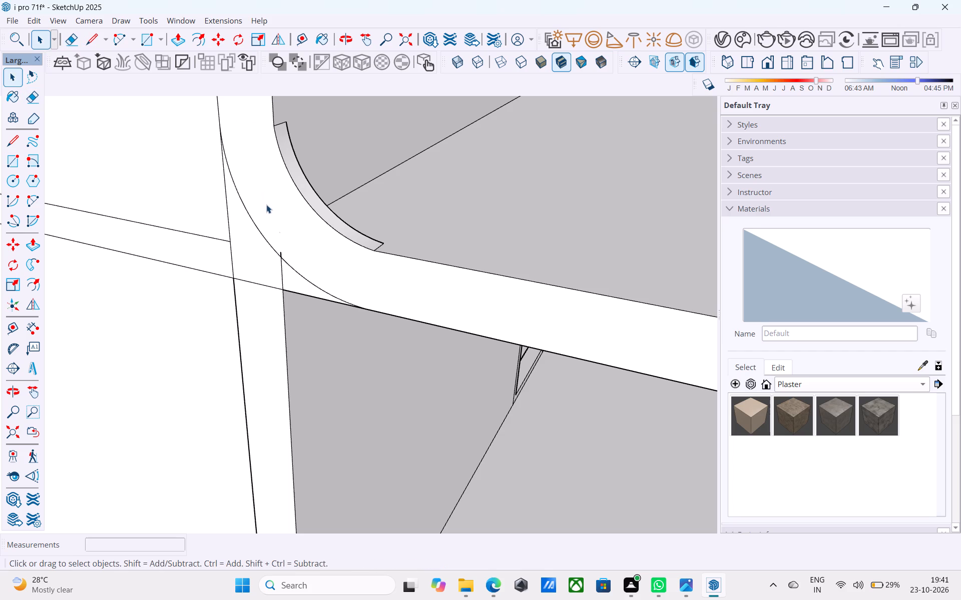
Examine the new rounded corner at the slab above the ground floor and the overall frame outline on the blank wall.
{"action": "scroll", "coordinate": [269, 211], "scroll_direction": "down", "scroll_amount": 9}
{"action": "middle_click_drag", "start_coordinate": [278, 241], "coordinate": [361, 219]}
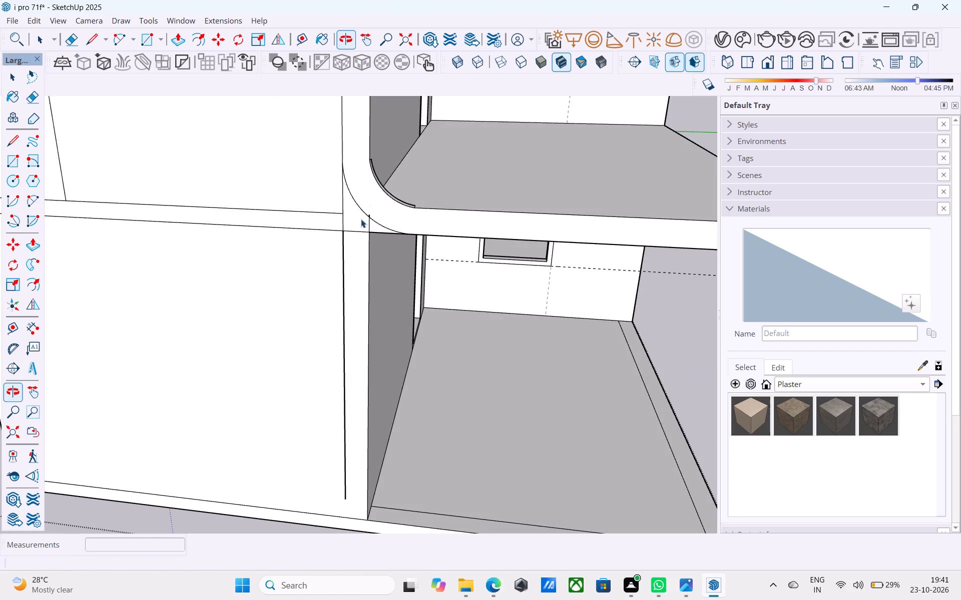
{"action": "scroll", "coordinate": [316, 220], "scroll_direction": "down", "scroll_amount": 5}
{"action": "middle_click_drag", "start_coordinate": [299, 234], "coordinate": [338, 206]}
{"action": "scroll", "coordinate": [298, 242], "scroll_direction": "down", "scroll_amount": 10}
{"action": "middle_click_drag", "start_coordinate": [292, 288], "coordinate": [286, 281]}
{"action": "scroll", "coordinate": [347, 132], "scroll_direction": "up", "scroll_amount": 1}
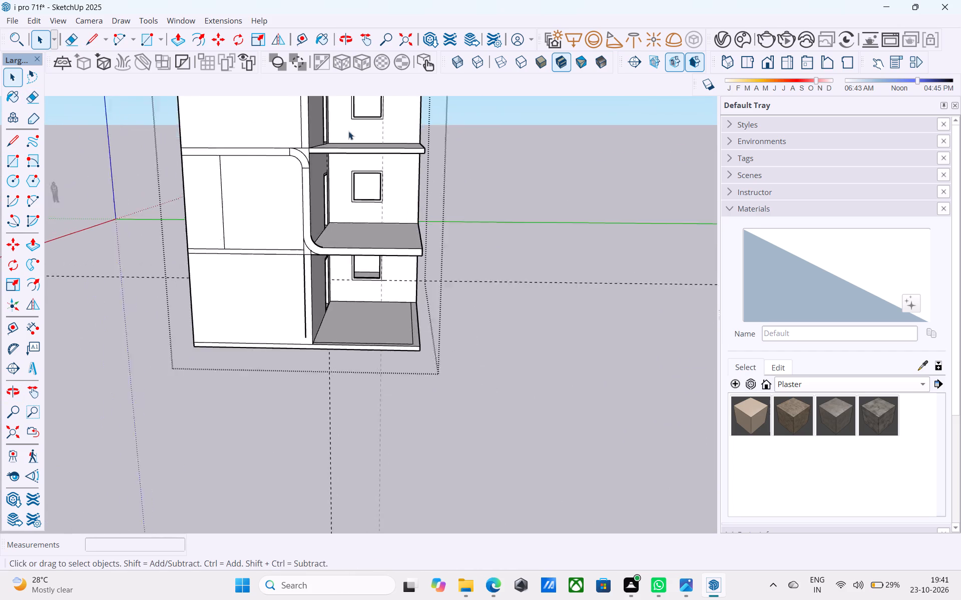
{"action": "scroll", "coordinate": [348, 131], "scroll_direction": "up", "scroll_amount": 3}
{"action": "middle_click_drag", "start_coordinate": [320, 205], "coordinate": [339, 179]}
{"action": "scroll", "coordinate": [249, 267], "scroll_direction": "down", "scroll_amount": 2}
{"action": "middle_click_drag", "start_coordinate": [295, 276], "coordinate": [291, 264]}
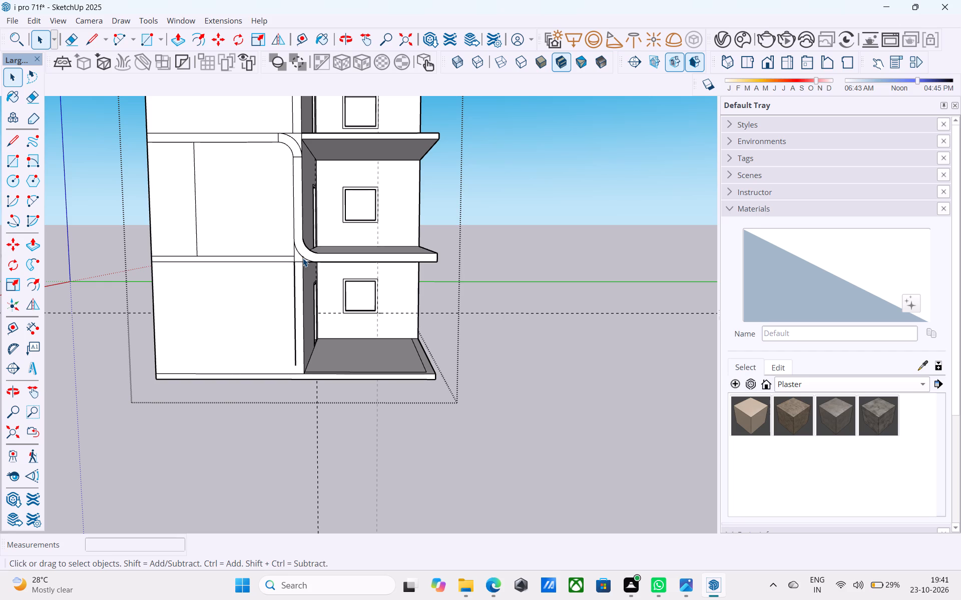
{"action": "middle_click_drag", "start_coordinate": [331, 264], "coordinate": [320, 257]}
{"action": "scroll", "coordinate": [320, 257], "scroll_direction": "up", "scroll_amount": 2}
{"action": "scroll", "coordinate": [324, 255], "scroll_direction": "down", "scroll_amount": 4}
{"action": "middle_click_drag", "start_coordinate": [324, 255], "coordinate": [327, 274]}
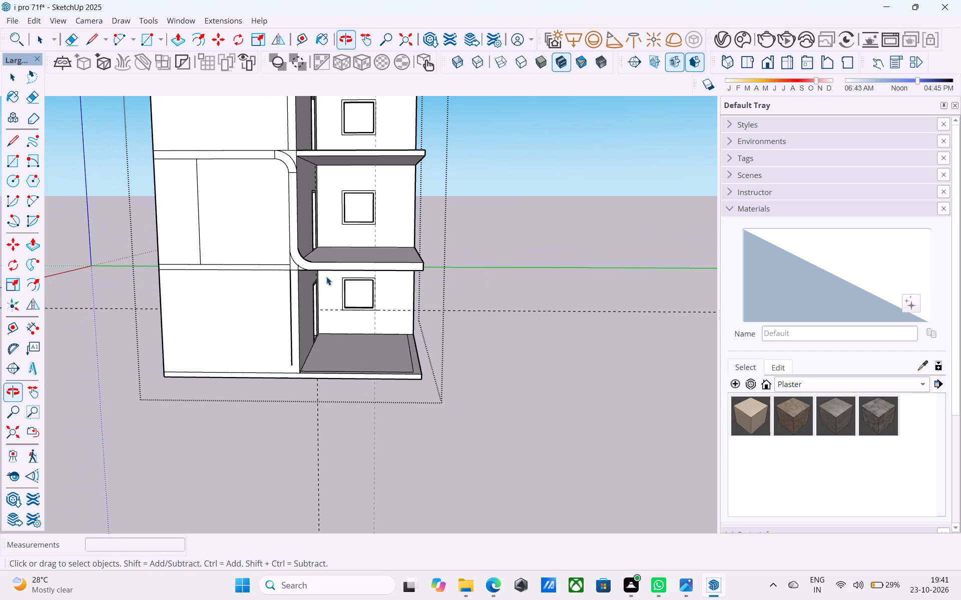
Undo the rounded corner at the slab above the ground floor, back to the short guide lines on the wall and slab edge.
{"action": "middle_click_drag", "start_coordinate": [326, 276], "coordinate": [245, 357]}
{"action": "scroll", "coordinate": [250, 298], "scroll_direction": "up", "scroll_amount": 4}
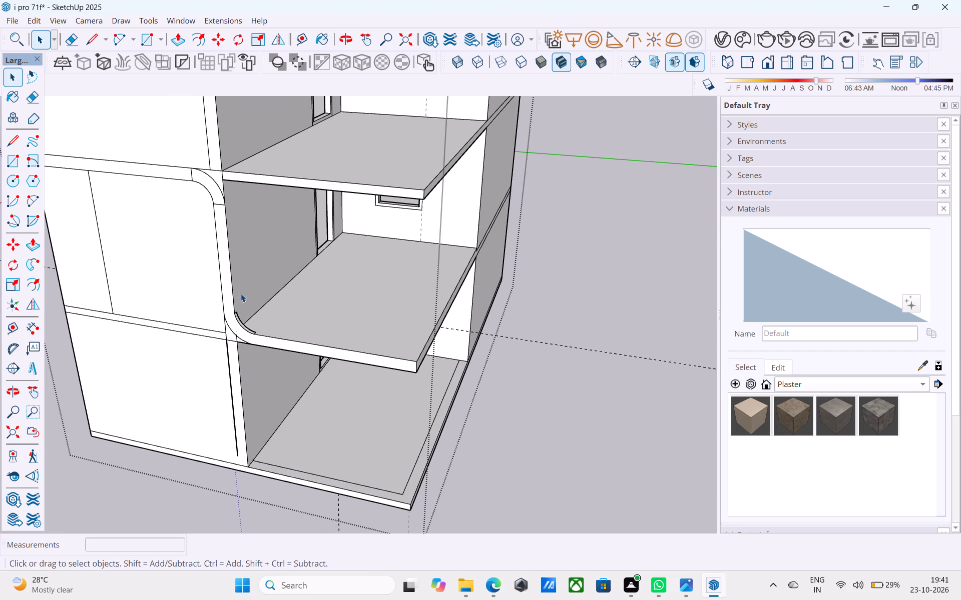
{"action": "key", "text": "ctrl+z"}
{"action": "key", "text": "ctrl+z"}
{"action": "key", "text": "ctrl+z"}
{"action": "key", "text": "ctrl+z"}
{"action": "key", "text": "ctrl+z"}
{"action": "key", "text": "ctrl+z"}
{"action": "key", "text": "ctrl+z"}
{"action": "key", "text": "ctrl+z"}
Draw a line 6" in from the slab's front edge, starting at the wall corner and running parallel to the slab's outer end.
{"action": "scroll", "coordinate": [246, 310], "scroll_direction": "up", "scroll_amount": 4, "text": "ctrl"}
{"action": "scroll", "coordinate": [270, 356], "scroll_direction": "up", "scroll_amount": 3}
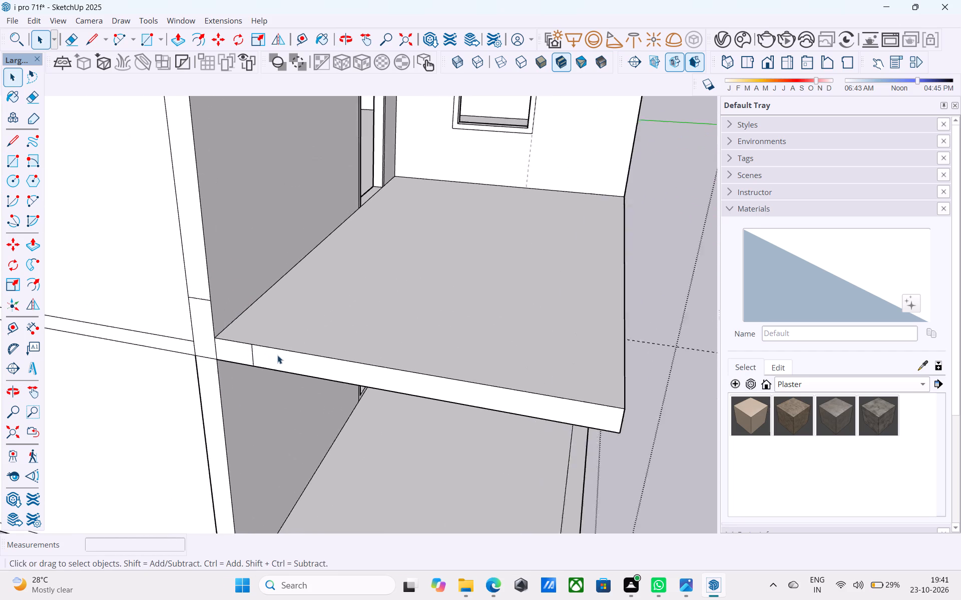
{"action": "scroll", "coordinate": [277, 355], "scroll_direction": "up", "scroll_amount": 1}
{"action": "middle_click_drag", "start_coordinate": [269, 357], "coordinate": [65, 379]}
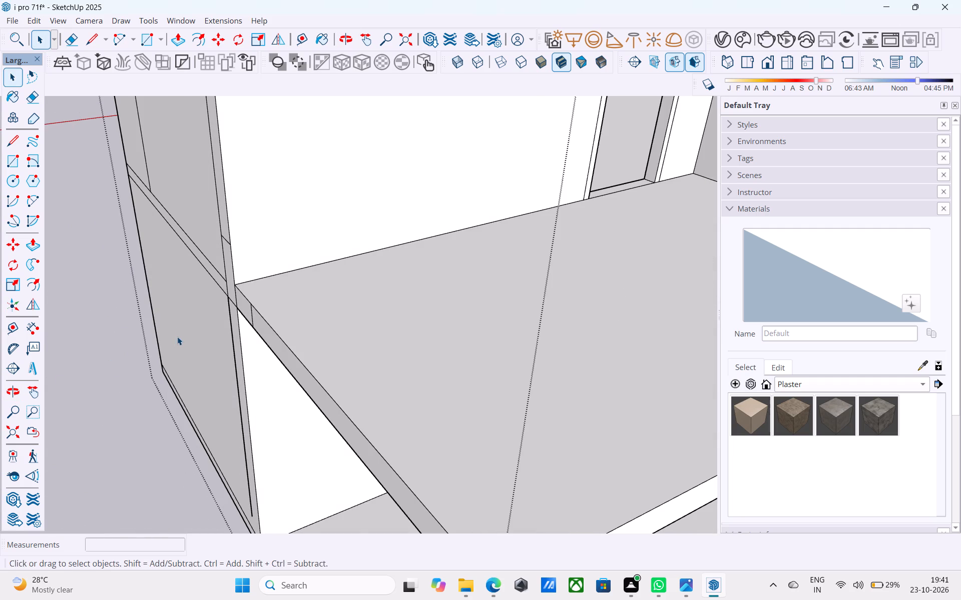
{"action": "key", "text": "l"}
{"action": "left_click", "coordinate": [237, 285]}
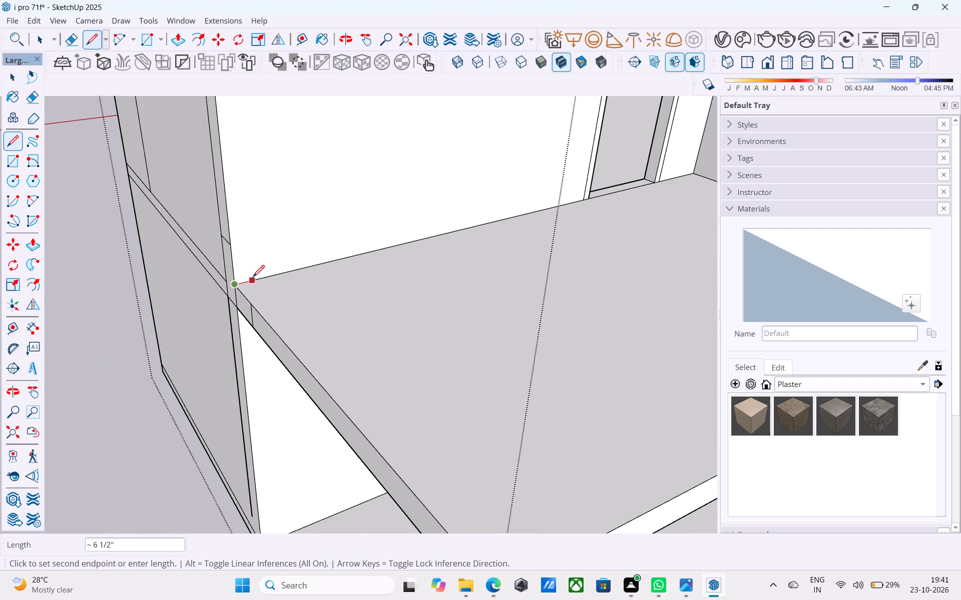
{"action": "type", "text": "6\""}
{"action": "key", "text": "Return"}
{"action": "left_click", "coordinate": [254, 280]}
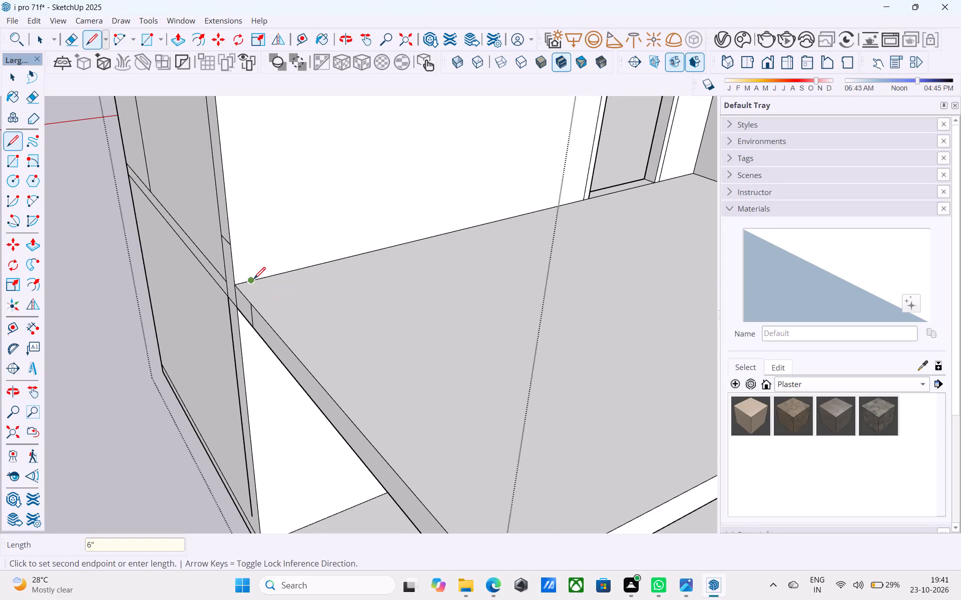
{"action": "scroll", "coordinate": [255, 290], "scroll_direction": "down", "scroll_amount": 5}
{"action": "left_click", "coordinate": [384, 427]}
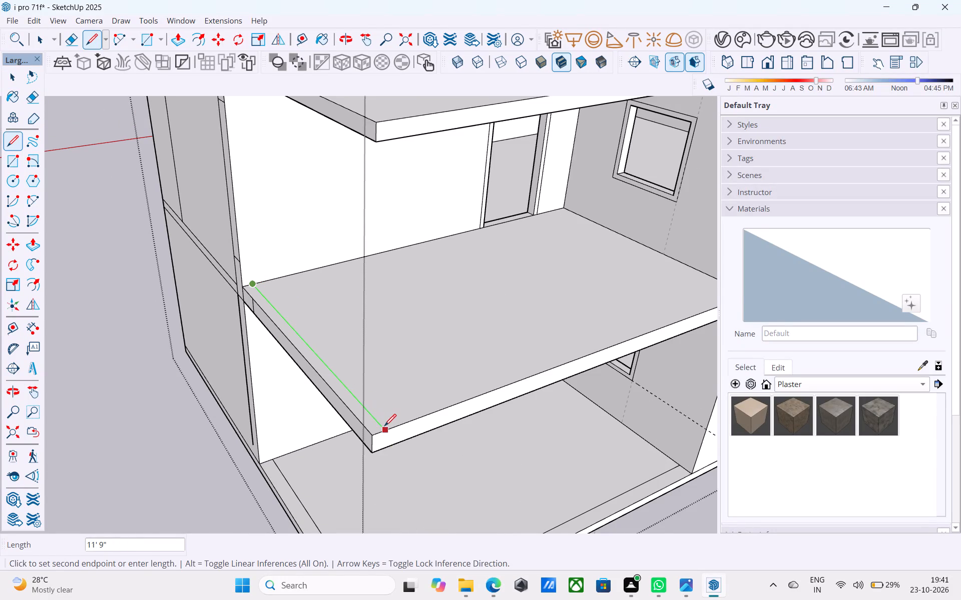
{"action": "key", "text": "space"}
Extrude the 6" strip along the slab's front edge upward by 9".
{"action": "scroll", "coordinate": [359, 418], "scroll_direction": "up", "scroll_amount": 3}
{"action": "left_click", "coordinate": [360, 409]}
{"action": "key", "text": "p"}
{"action": "left_click", "coordinate": [360, 409]}
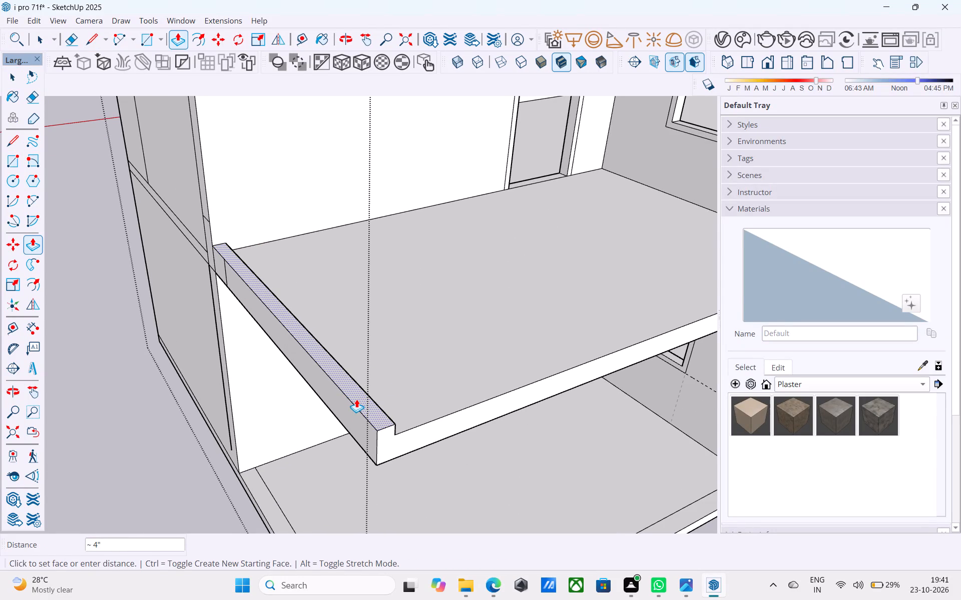
{"action": "key", "text": "9"}
{"action": "key", "text": "shift+quotedbl"}
{"action": "key", "text": "Return"}
{"action": "key", "text": "space"}
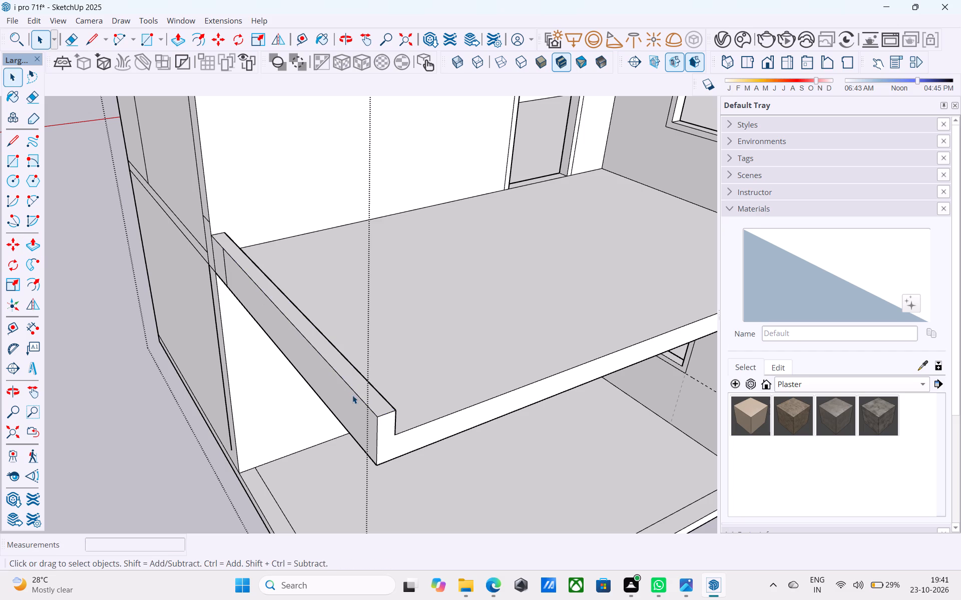
Copy the short top edge segment beside the wall on the raised slab front 9" downward.
{"action": "middle_click_drag", "start_coordinate": [352, 395], "coordinate": [620, 329]}
{"action": "scroll", "coordinate": [620, 329], "scroll_direction": "down", "scroll_amount": 5}
{"action": "middle_click_drag", "start_coordinate": [273, 390], "coordinate": [258, 387]}
{"action": "scroll", "coordinate": [258, 383], "scroll_direction": "down", "scroll_amount": 1}
{"action": "scroll", "coordinate": [261, 345], "scroll_direction": "up", "scroll_amount": 7}
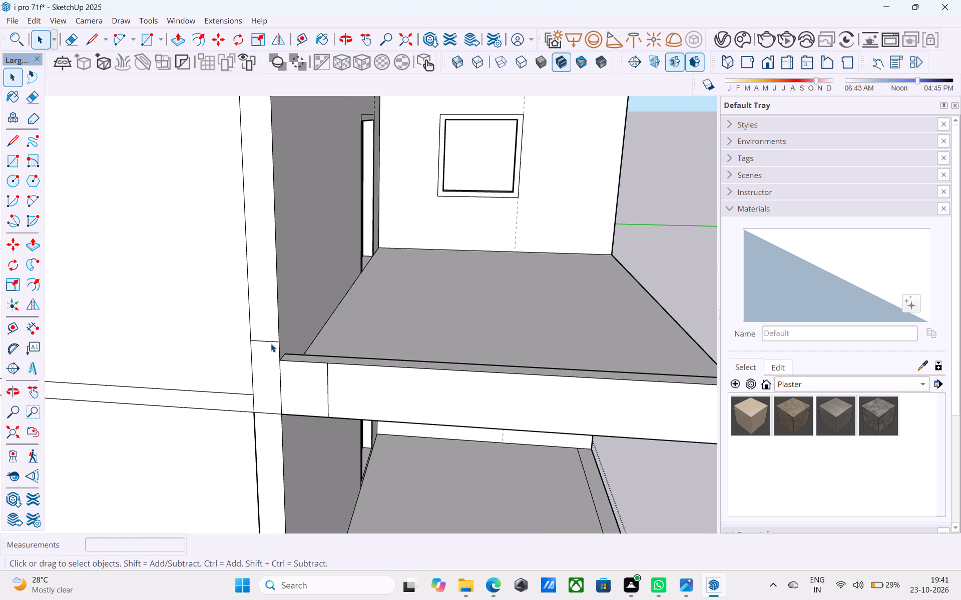
{"action": "scroll", "coordinate": [270, 345], "scroll_direction": "down", "scroll_amount": 5}
{"action": "middle_click_drag", "start_coordinate": [284, 367], "coordinate": [265, 354]}
{"action": "scroll", "coordinate": [265, 354], "scroll_direction": "up", "scroll_amount": 8}
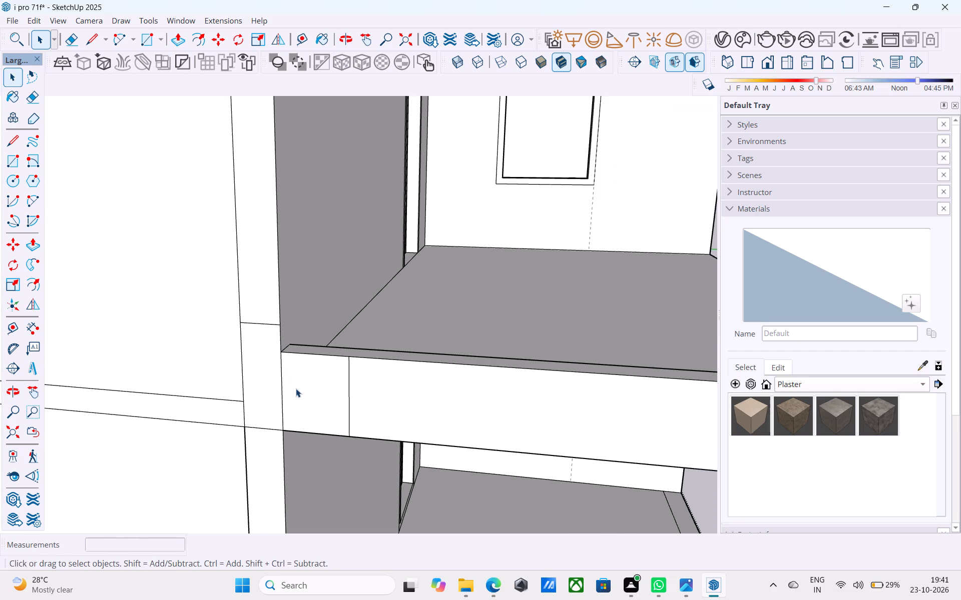
{"action": "left_click", "coordinate": [312, 354]}
{"action": "key", "text": "m"}
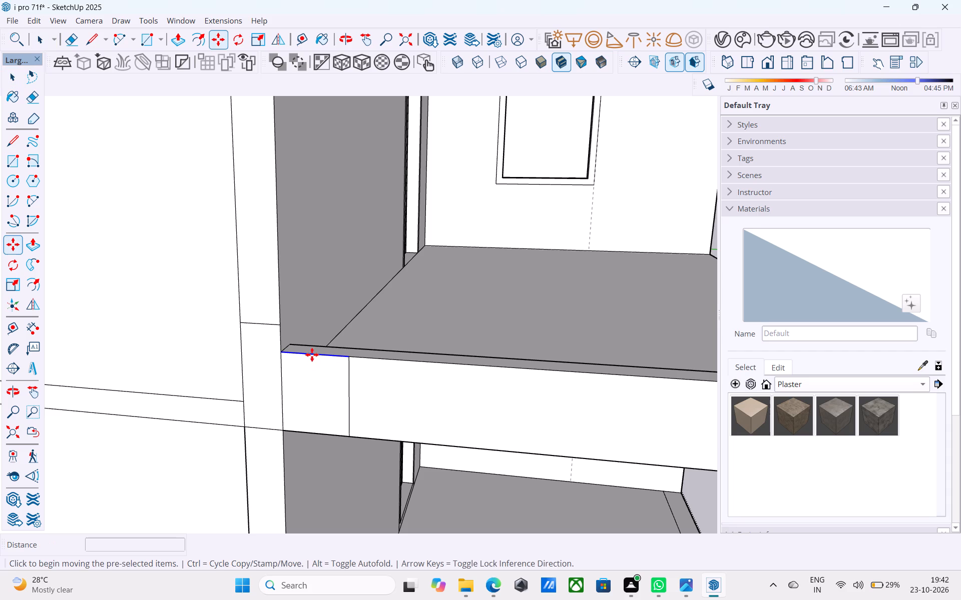
{"action": "left_click", "coordinate": [349, 356]}
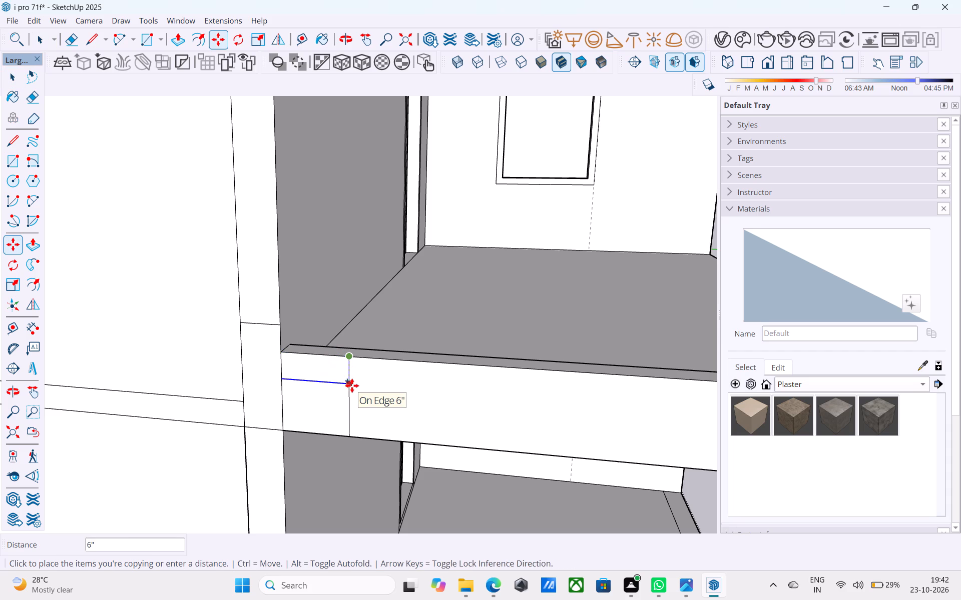
{"action": "key", "text": "6"}
{"action": "key", "text": "BackSpace"}
{"action": "type", "text": "9\""}
{"action": "key", "text": "Return"}
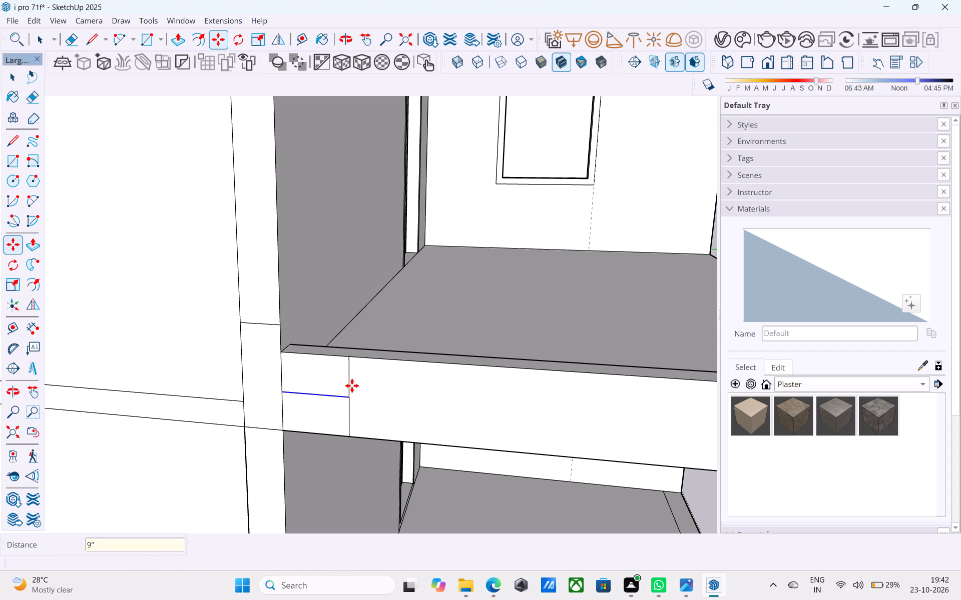
Extend the copied line along the slab front to its outer end and 9" across the wall's edge strip.
{"action": "key", "text": "l"}
{"action": "left_click", "coordinate": [351, 398]}
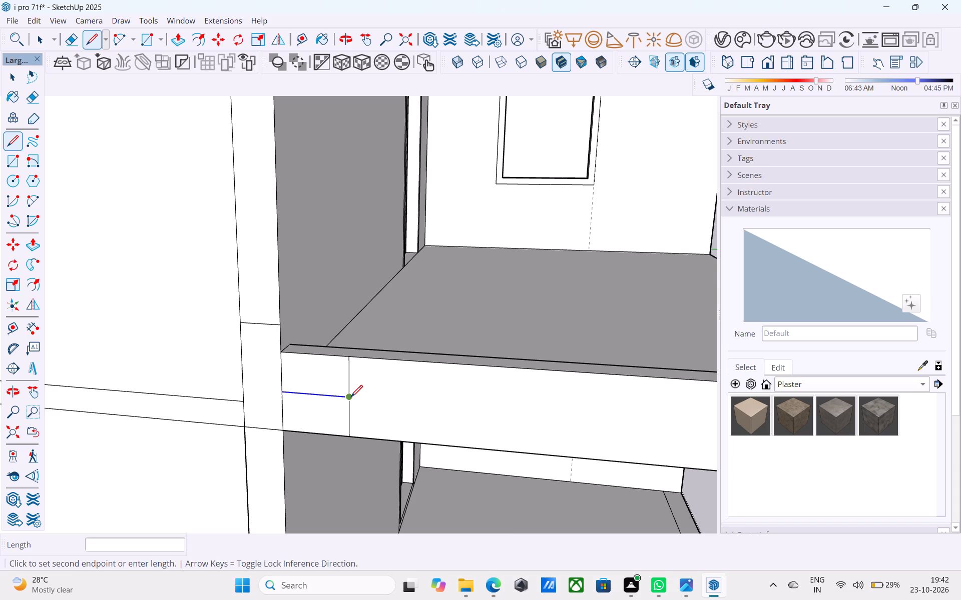
{"action": "scroll", "coordinate": [351, 402], "scroll_direction": "down", "scroll_amount": 5}
{"action": "middle_click_drag", "start_coordinate": [402, 425], "coordinate": [242, 402]}
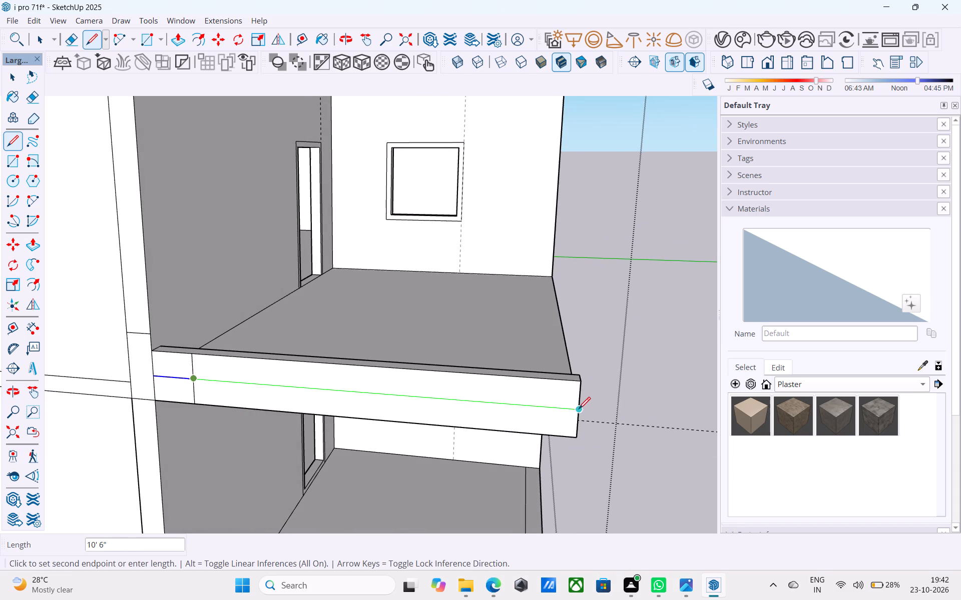
{"action": "left_click", "coordinate": [579, 410]}
{"action": "middle_click_drag", "start_coordinate": [230, 404], "coordinate": [436, 407]}
{"action": "scroll", "coordinate": [412, 379], "scroll_direction": "up", "scroll_amount": 6}
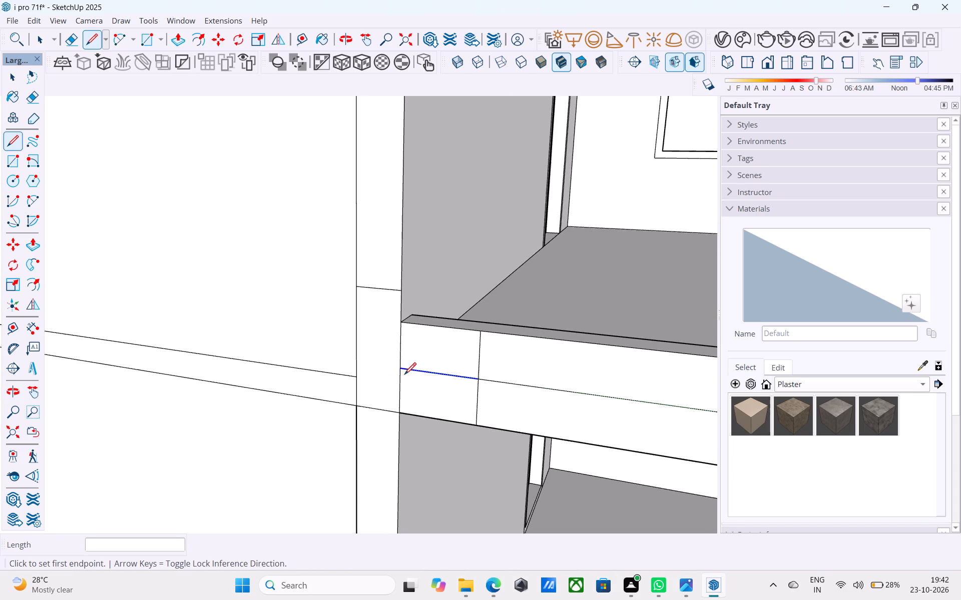
{"action": "left_click", "coordinate": [401, 373]}
{"action": "left_click", "coordinate": [359, 362]}
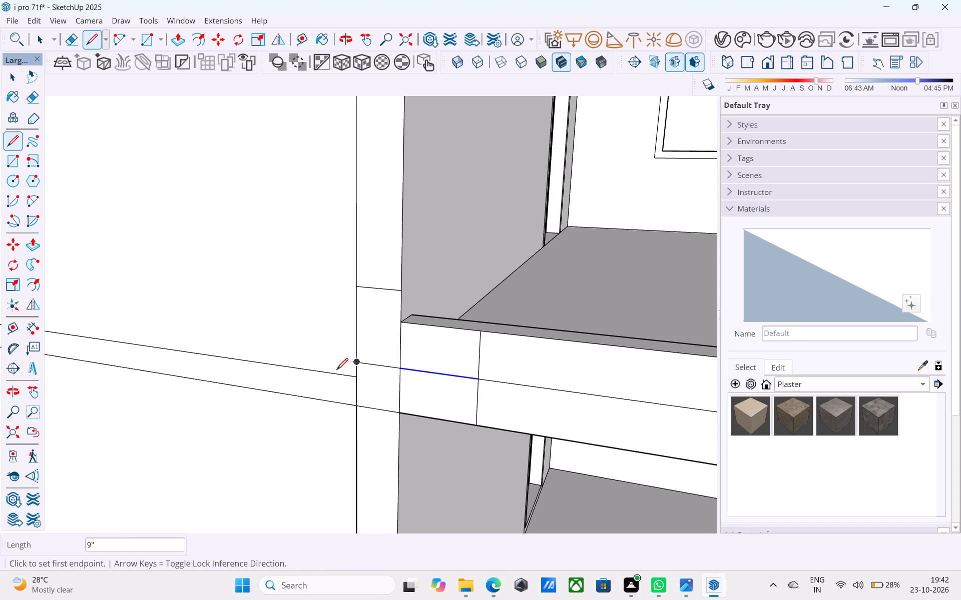
Draw a short vertical line on the raised slab front, 9" from the wall corner, down to the lengthwise line.
{"action": "scroll", "coordinate": [338, 373], "scroll_direction": "down", "scroll_amount": 5}
{"action": "middle_click_drag", "start_coordinate": [342, 378], "coordinate": [370, 363]}
{"action": "scroll", "coordinate": [370, 360], "scroll_direction": "up", "scroll_amount": 4}
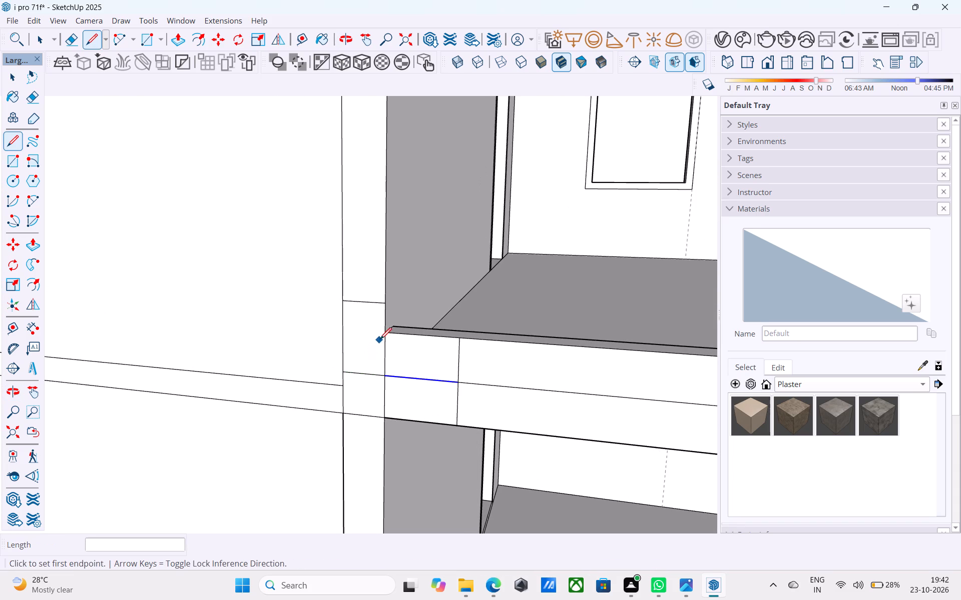
{"action": "scroll", "coordinate": [384, 338], "scroll_direction": "up", "scroll_amount": 4}
{"action": "left_click", "coordinate": [384, 338]}
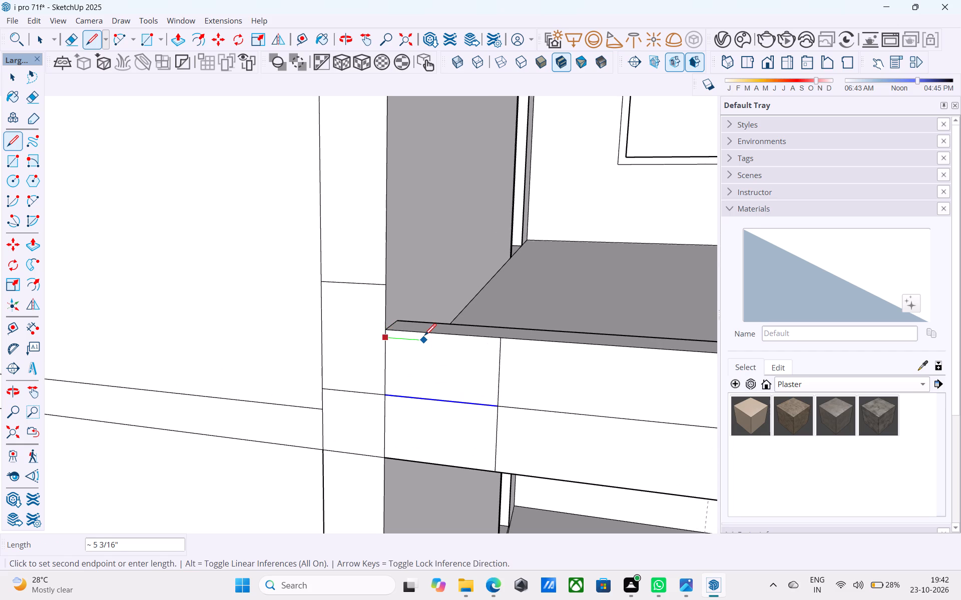
{"action": "key", "text": "l"}
{"action": "left_click", "coordinate": [388, 333]}
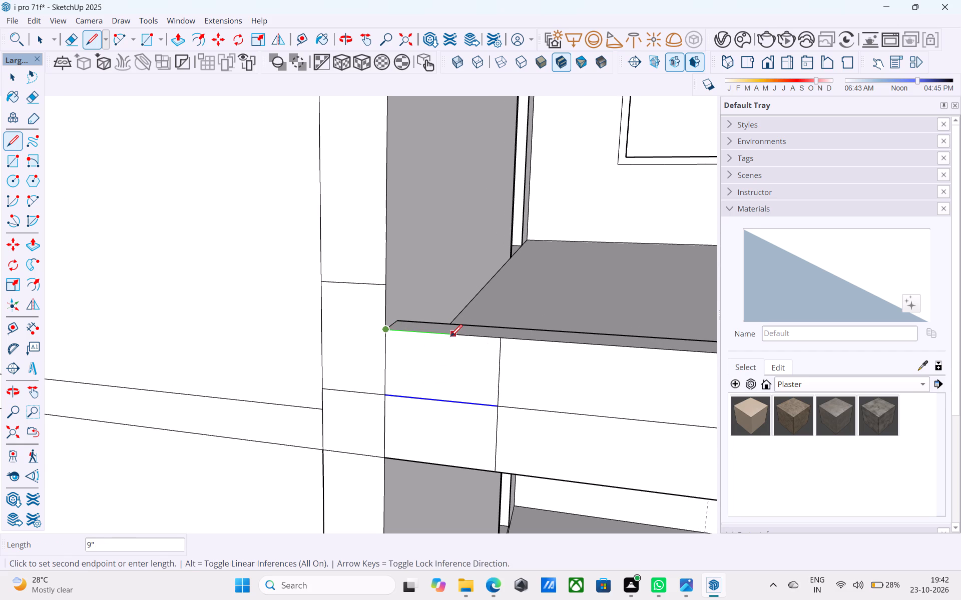
{"action": "left_click", "coordinate": [450, 337]}
{"action": "left_click", "coordinate": [448, 405]}
{"action": "left_click", "coordinate": [452, 337]}
Erase the old short vertical line on the slab front and the wall-slab joint edge above the lengthwise line.
{"action": "key", "text": "e"}
{"action": "left_click_drag", "start_coordinate": [505, 383], "coordinate": [494, 382]}
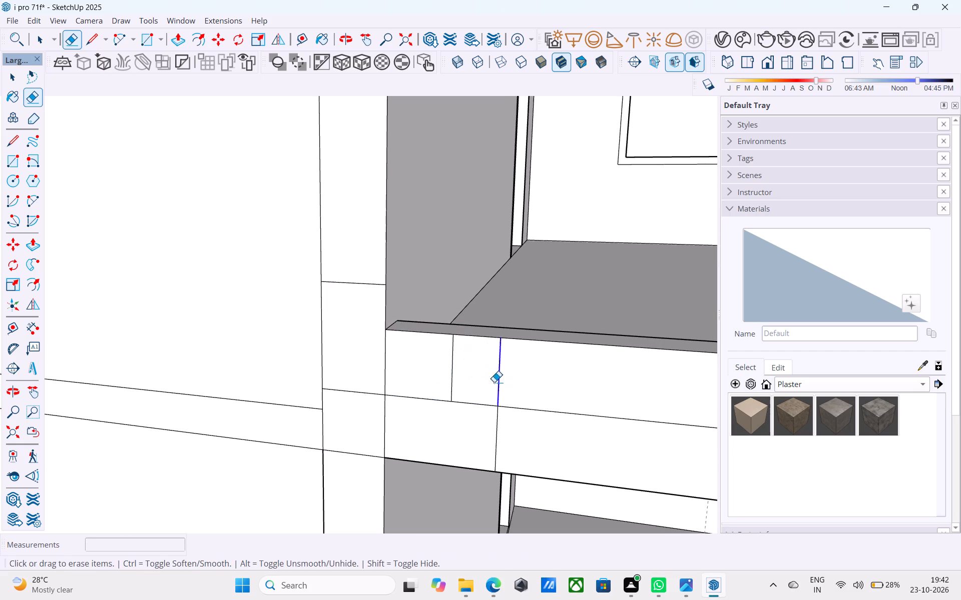
{"action": "left_click_drag", "start_coordinate": [502, 427], "coordinate": [480, 429]}
{"action": "left_click_drag", "start_coordinate": [386, 364], "coordinate": [373, 358]}
Replace the short horizontal line across the wall's edge strip with one 9" above the raised slab corner.
{"action": "middle_click_drag", "start_coordinate": [396, 386], "coordinate": [487, 339]}
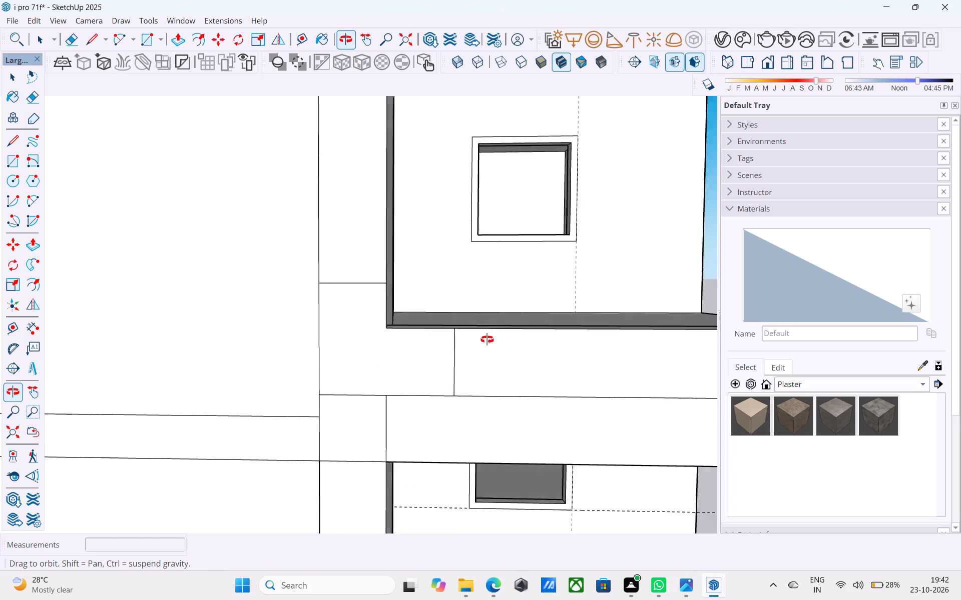
{"action": "middle_click_drag", "start_coordinate": [487, 339], "coordinate": [419, 335]}
{"action": "middle_click_drag", "start_coordinate": [388, 333], "coordinate": [323, 363]}
{"action": "key", "text": "l"}
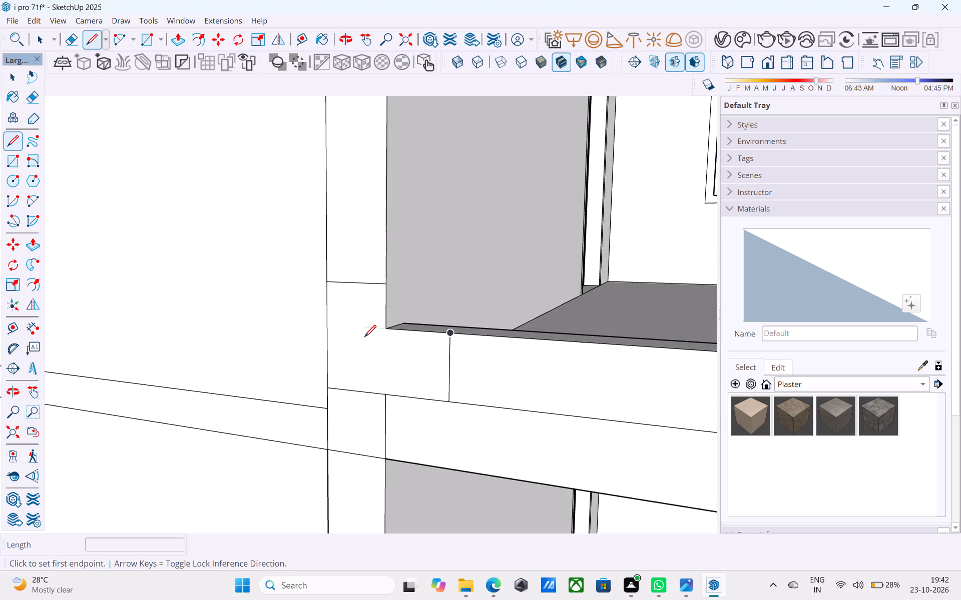
{"action": "left_click", "coordinate": [384, 330]}
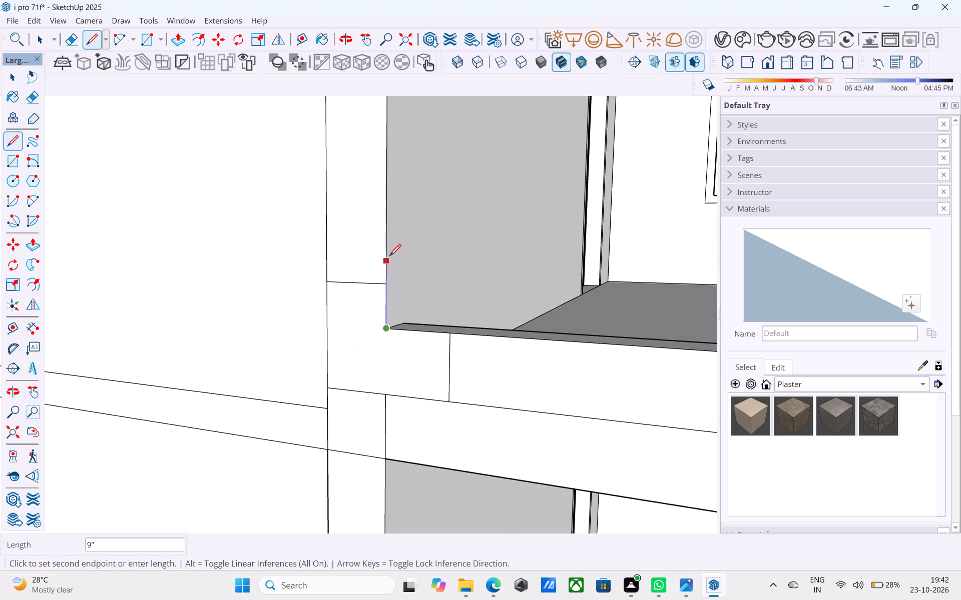
{"action": "left_click", "coordinate": [387, 259]}
{"action": "left_click", "coordinate": [384, 265]}
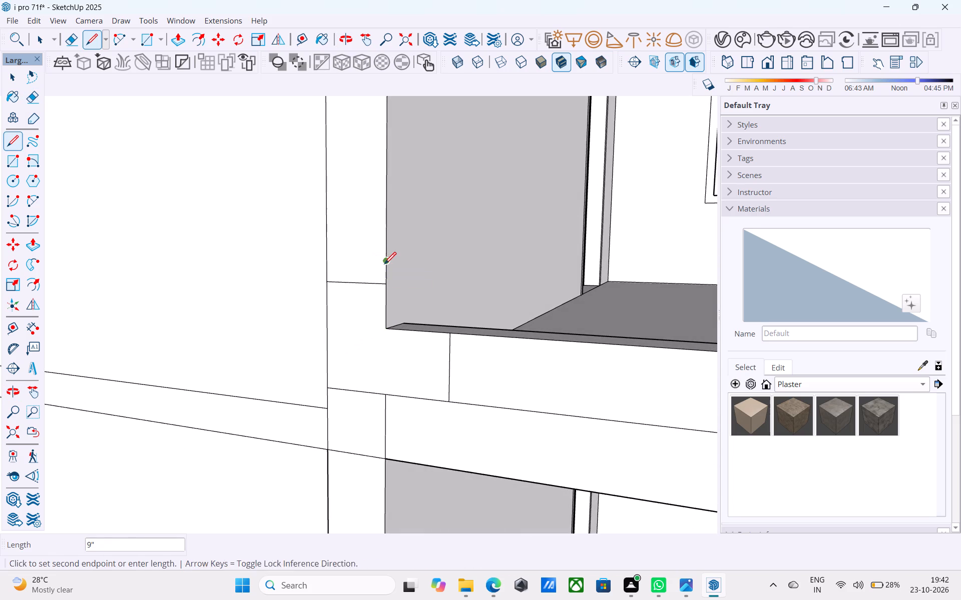
{"action": "left_click", "coordinate": [325, 260]}
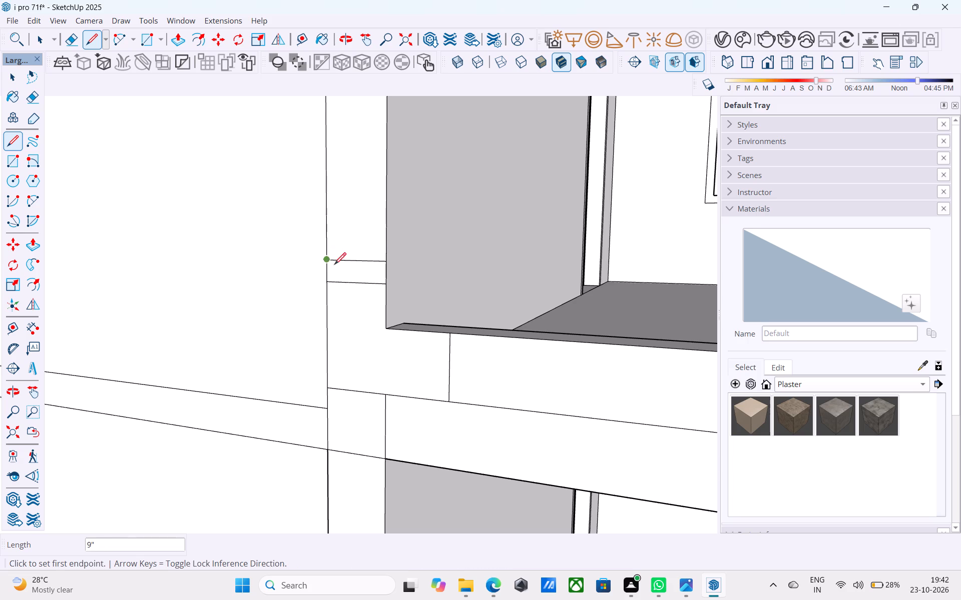
{"action": "key", "text": "e"}
{"action": "left_click_drag", "start_coordinate": [344, 283], "coordinate": [349, 292]}
Draw a tangent 50-segment arc from the horizontal line's outer end to the short vertical line's lower end, rounding the frame's outer lower corner.
{"action": "middle_click_drag", "start_coordinate": [357, 310], "coordinate": [270, 380]}
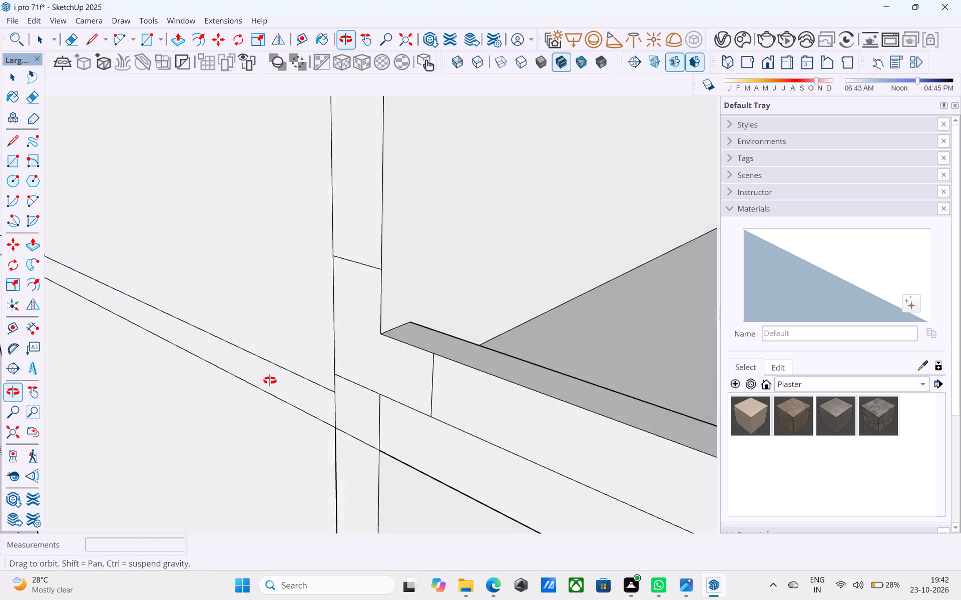
{"action": "middle_click_drag", "start_coordinate": [270, 380], "coordinate": [300, 377]}
{"action": "key", "text": "space"}
{"action": "type", "text": "a"}
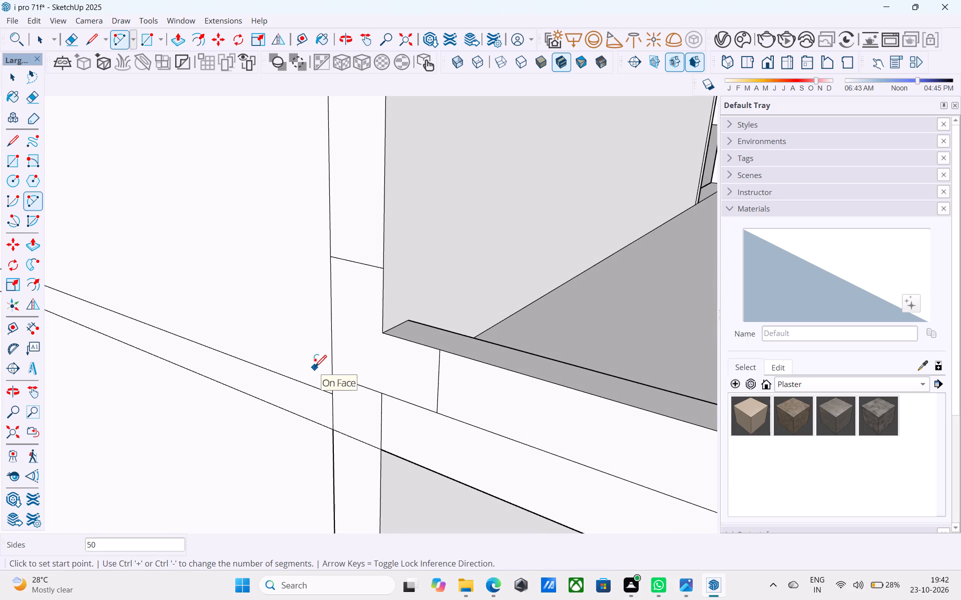
{"action": "type", "text": "50"}
{"action": "key", "text": "Return"}
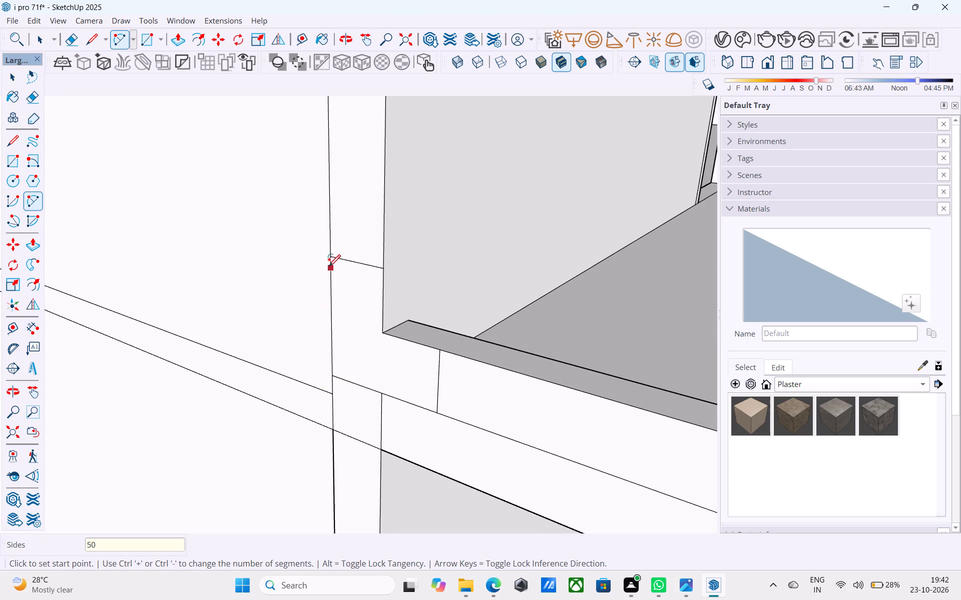
{"action": "left_click", "coordinate": [330, 262]}
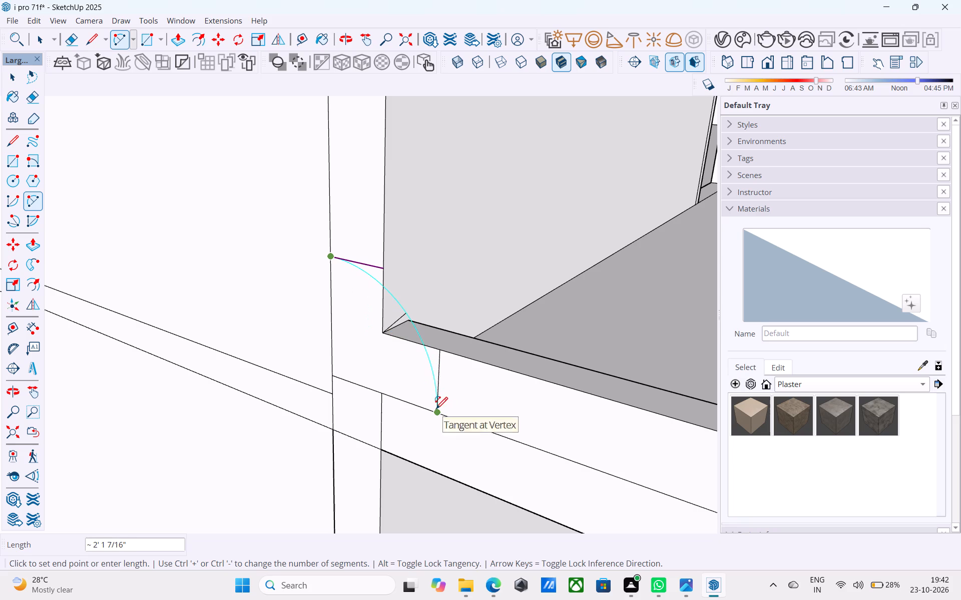
{"action": "left_click", "coordinate": [436, 410]}
{"action": "middle_click_drag", "start_coordinate": [350, 335], "coordinate": [447, 292]}
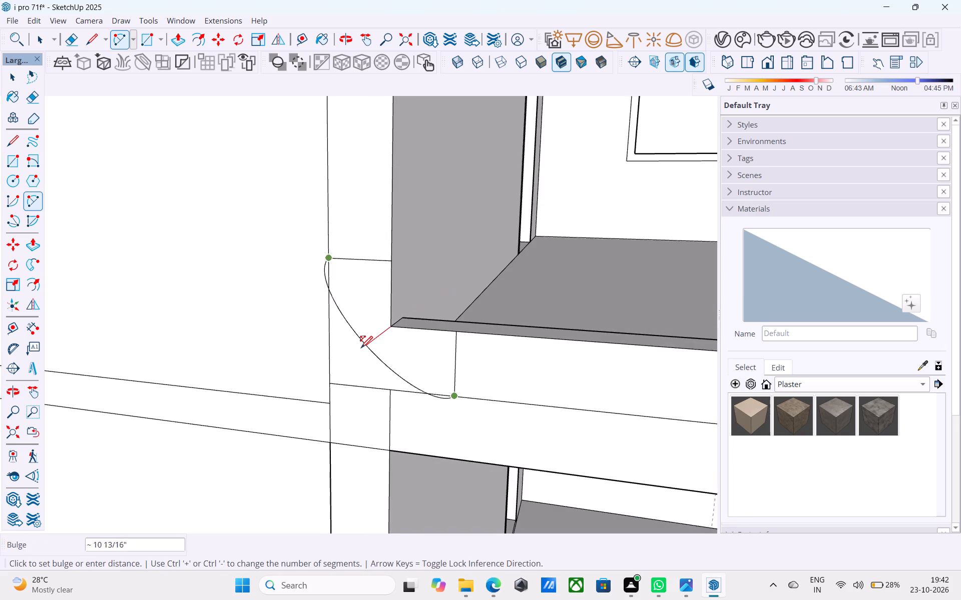
{"action": "scroll", "coordinate": [361, 349], "scroll_direction": "up", "scroll_amount": 4}
{"action": "middle_click_drag", "start_coordinate": [338, 325], "coordinate": [375, 316]}
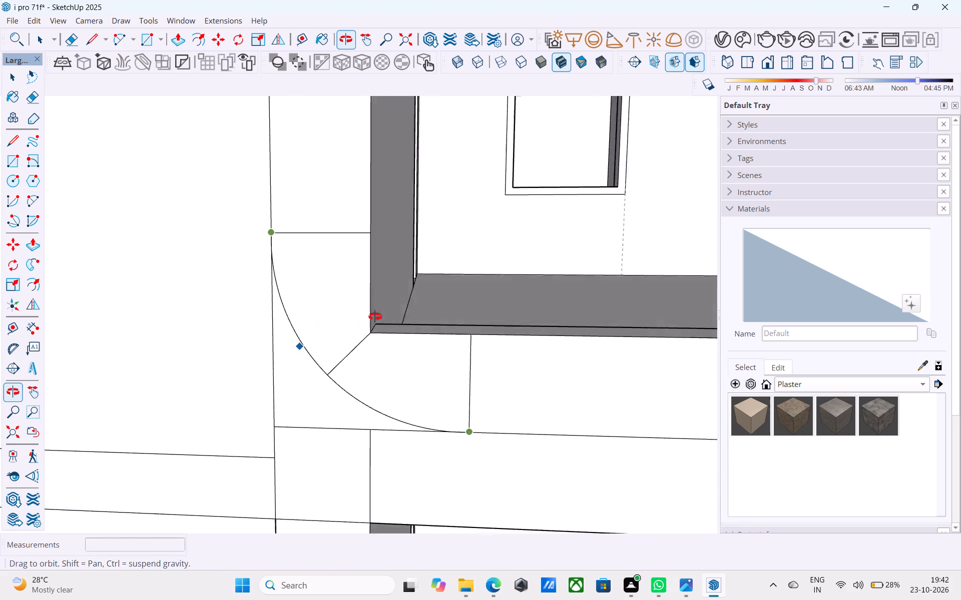
{"action": "middle_click_drag", "start_coordinate": [375, 316], "coordinate": [609, 312]}
{"action": "scroll", "coordinate": [322, 378], "scroll_direction": "up", "scroll_amount": 2}
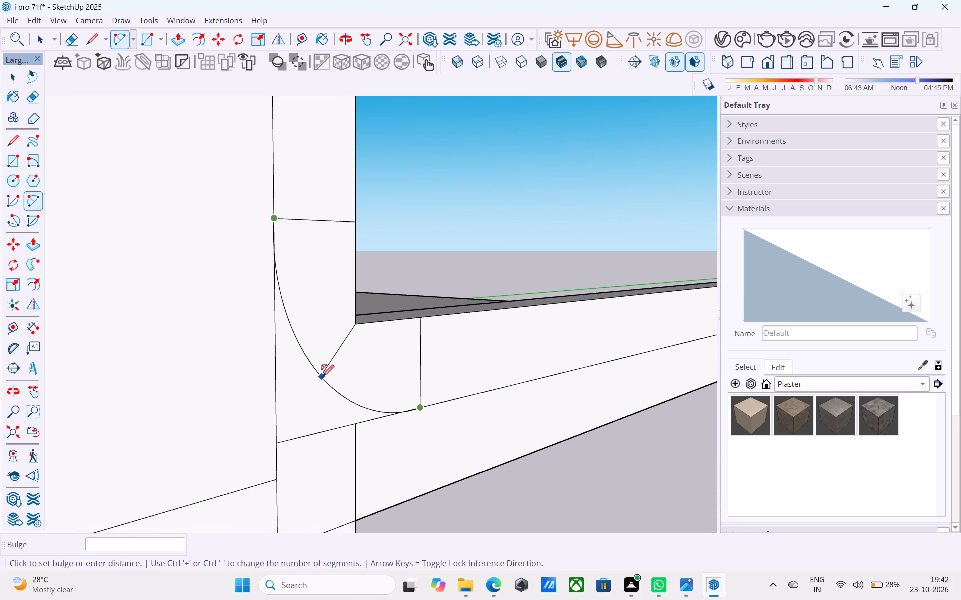
{"action": "left_click", "coordinate": [325, 370]}
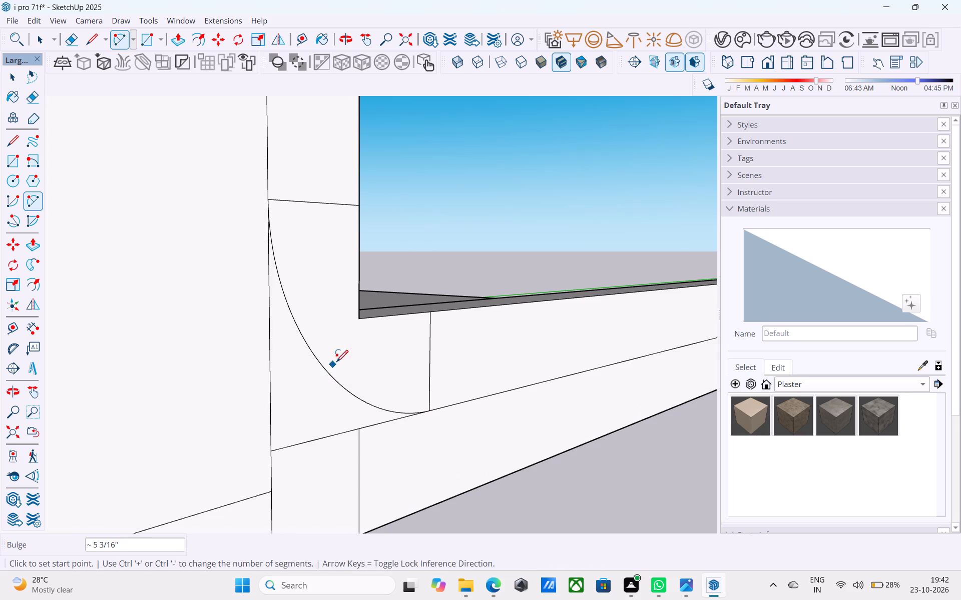
Draw a matching tangent arc at the inner corner, from the horizontal line's inner end to the short vertical line's upper end.
{"action": "scroll", "coordinate": [336, 363], "scroll_direction": "up", "scroll_amount": 1}
{"action": "middle_click_drag", "start_coordinate": [336, 363], "coordinate": [131, 414], "text": "shift"}
{"action": "middle_click_drag", "start_coordinate": [370, 406], "coordinate": [157, 475], "text": "shift"}
{"action": "middle_click_drag", "start_coordinate": [273, 449], "coordinate": [235, 478], "text": "shift"}
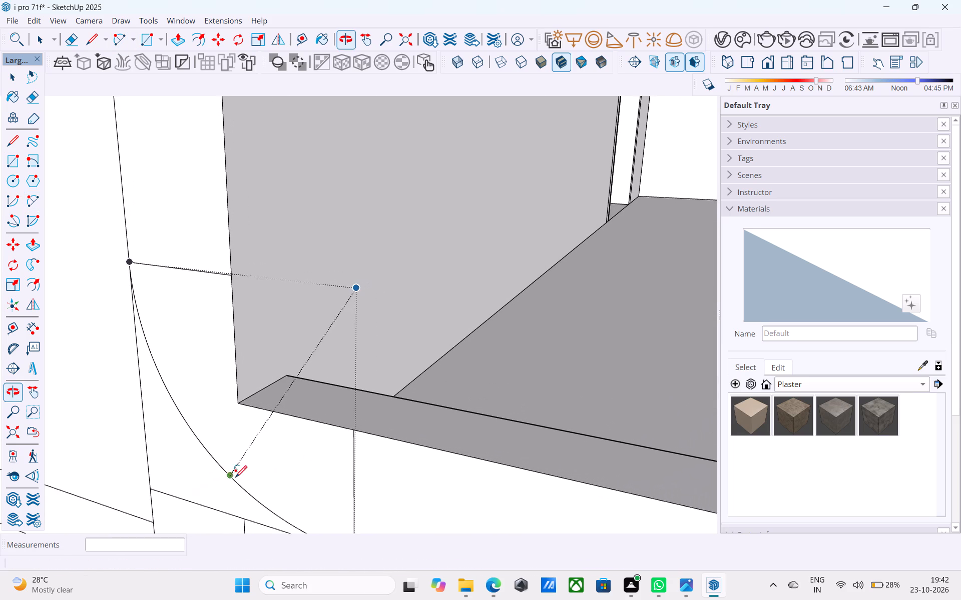
{"action": "middle_click_drag", "start_coordinate": [235, 478], "coordinate": [233, 476], "text": "shift"}
{"action": "left_click", "coordinate": [233, 278]}
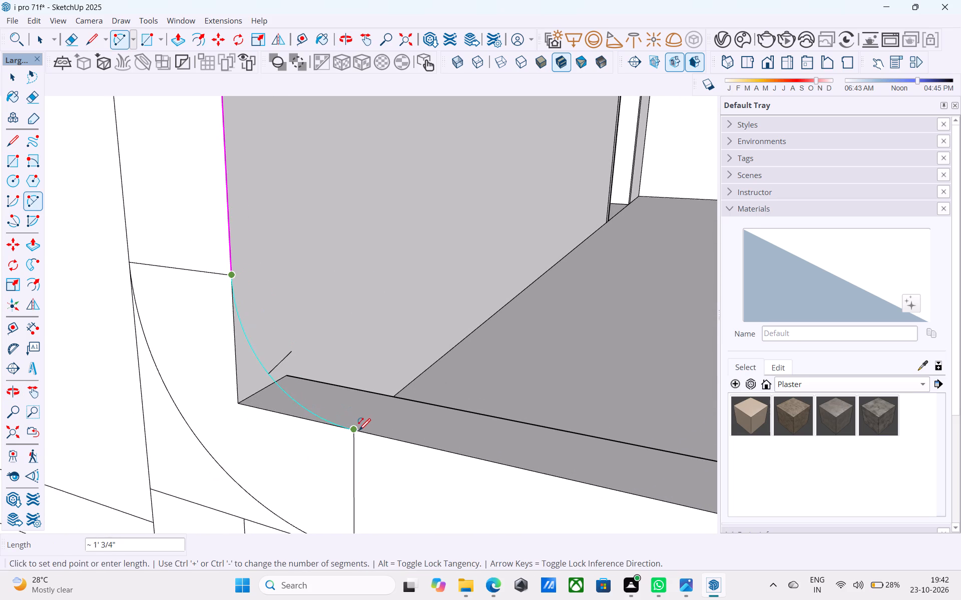
{"action": "left_click", "coordinate": [358, 431]}
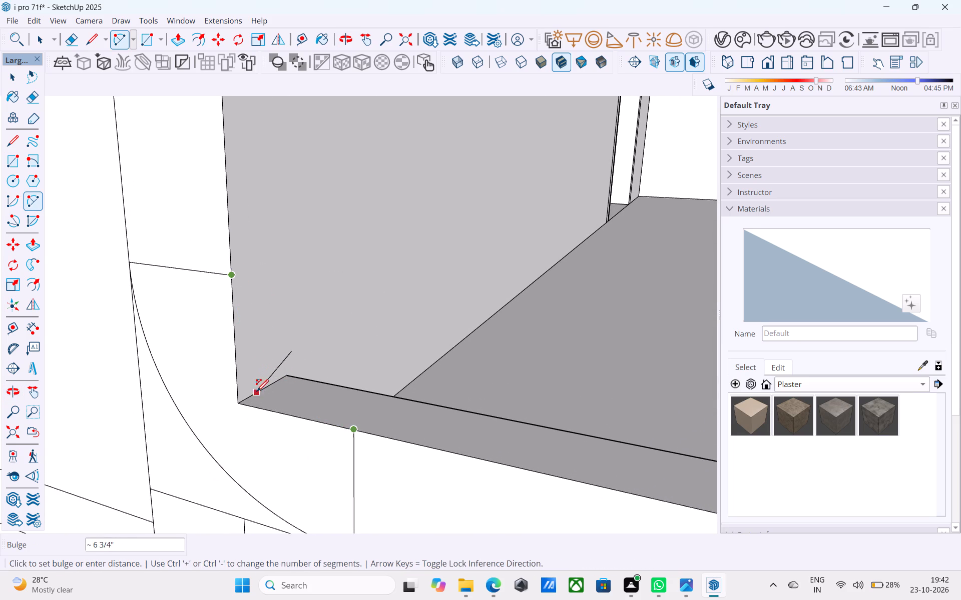
{"action": "scroll", "coordinate": [250, 400], "scroll_direction": "up", "scroll_amount": 2}
{"action": "middle_click_drag", "start_coordinate": [250, 400], "coordinate": [382, 368]}
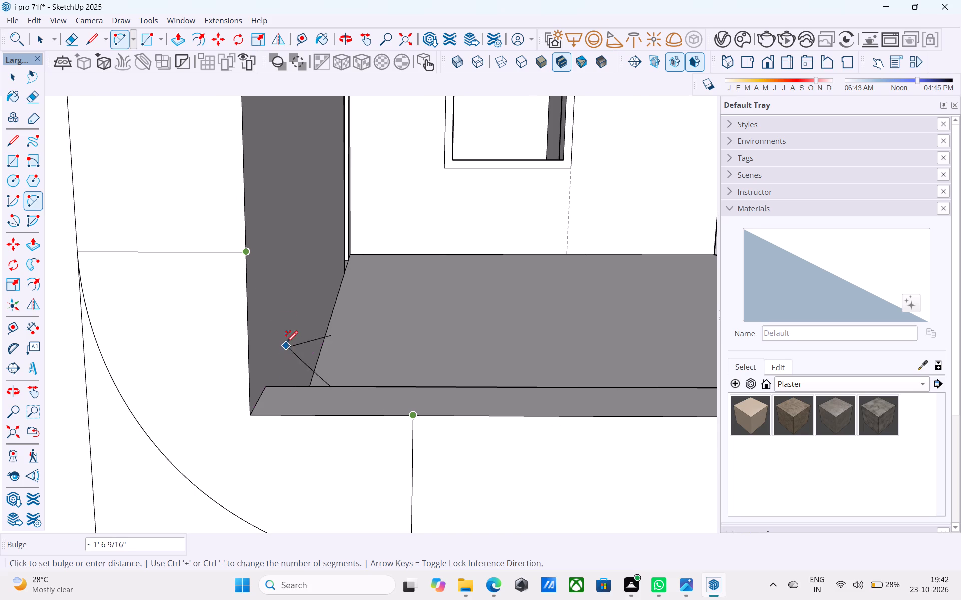
{"action": "scroll", "coordinate": [246, 319], "scroll_direction": "up", "scroll_amount": 3}
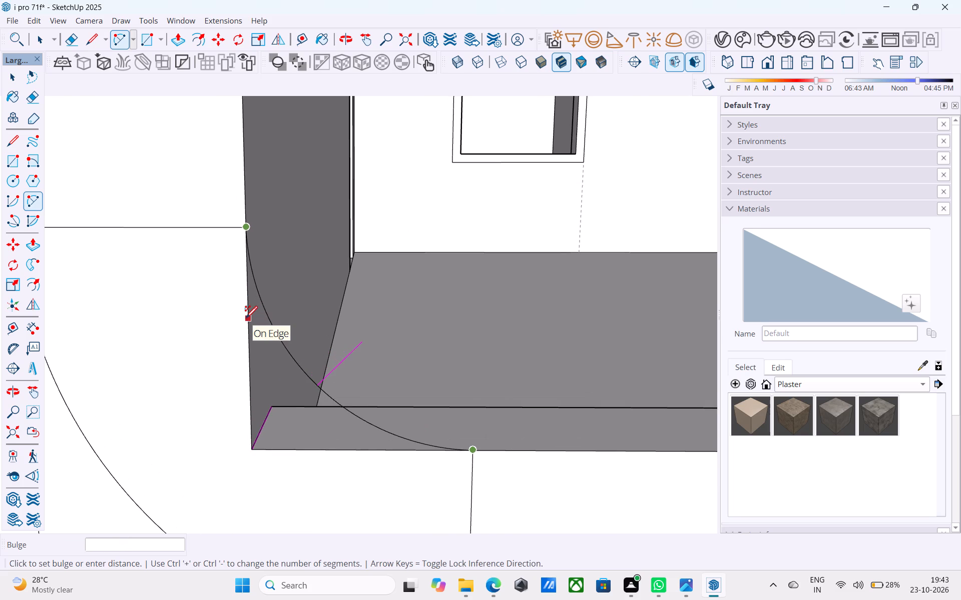
{"action": "left_click", "coordinate": [246, 319]}
Push/pull the curved corner face between the inner arc and the wall-slab corner by 4".
{"action": "scroll", "coordinate": [246, 319], "scroll_direction": "down", "scroll_amount": 16}
{"action": "middle_click_drag", "start_coordinate": [310, 385], "coordinate": [55, 406]}
{"action": "middle_click_drag", "start_coordinate": [338, 405], "coordinate": [63, 408]}
{"action": "middle_click_drag", "start_coordinate": [323, 383], "coordinate": [296, 381]}
{"action": "scroll", "coordinate": [384, 368], "scroll_direction": "up", "scroll_amount": 9}
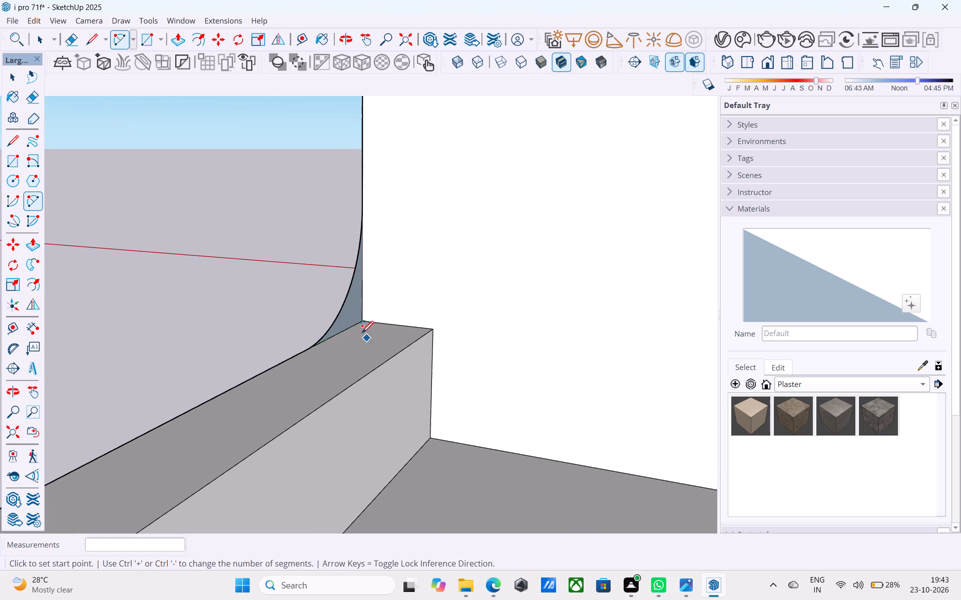
{"action": "key", "text": "space"}
{"action": "left_click", "coordinate": [352, 325]}
{"action": "left_click", "coordinate": [348, 315]}
{"action": "key", "text": "p"}
{"action": "left_click", "coordinate": [348, 315]}
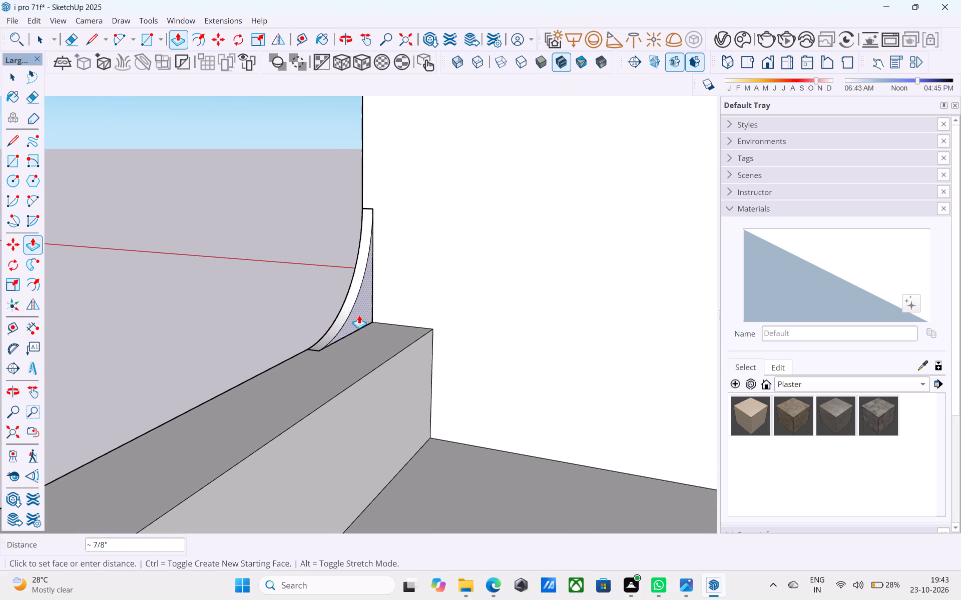
{"action": "type", "text": "4\""}
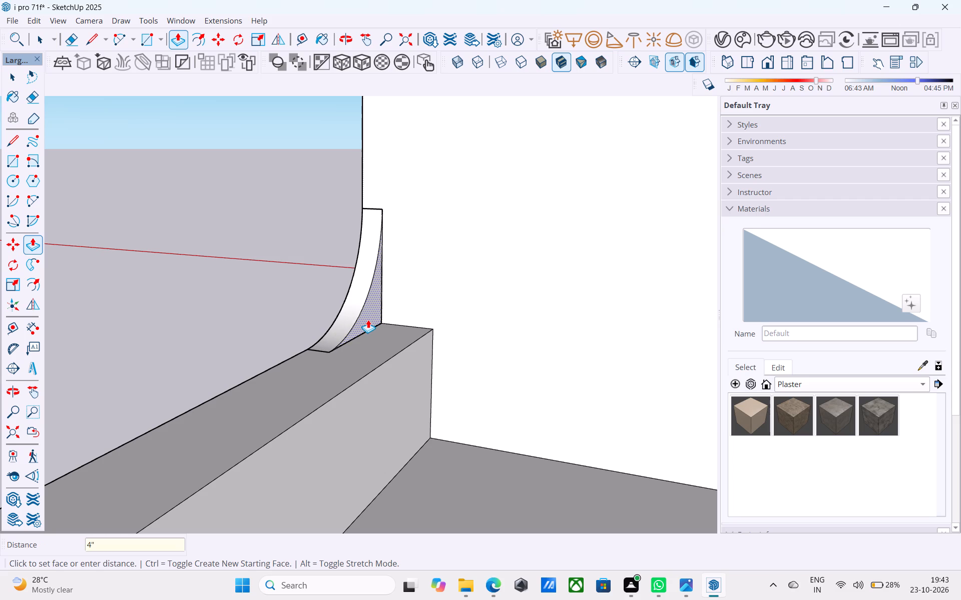
{"action": "key", "text": "Return"}
{"action": "key", "text": "space"}
Erase the square inner-corner edges and the short horizontal and vertical lines crossing the frame strip at the lower rounded corner.
{"action": "scroll", "coordinate": [362, 333], "scroll_direction": "down", "scroll_amount": 5}
{"action": "middle_click_drag", "start_coordinate": [360, 335], "coordinate": [777, 367]}
{"action": "middle_click_drag", "start_coordinate": [392, 375], "coordinate": [452, 366]}
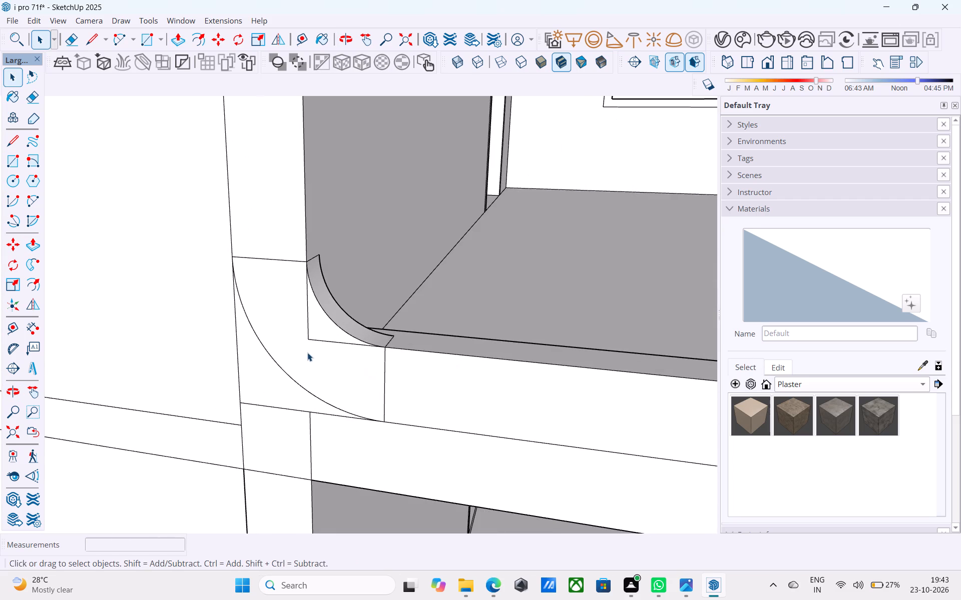
{"action": "scroll", "coordinate": [304, 348], "scroll_direction": "up", "scroll_amount": 5}
{"action": "key", "text": "e"}
{"action": "left_click_drag", "start_coordinate": [307, 330], "coordinate": [305, 323]}
{"action": "left_click_drag", "start_coordinate": [320, 330], "coordinate": [301, 323]}
{"action": "left_click_drag", "start_coordinate": [306, 324], "coordinate": [321, 340]}
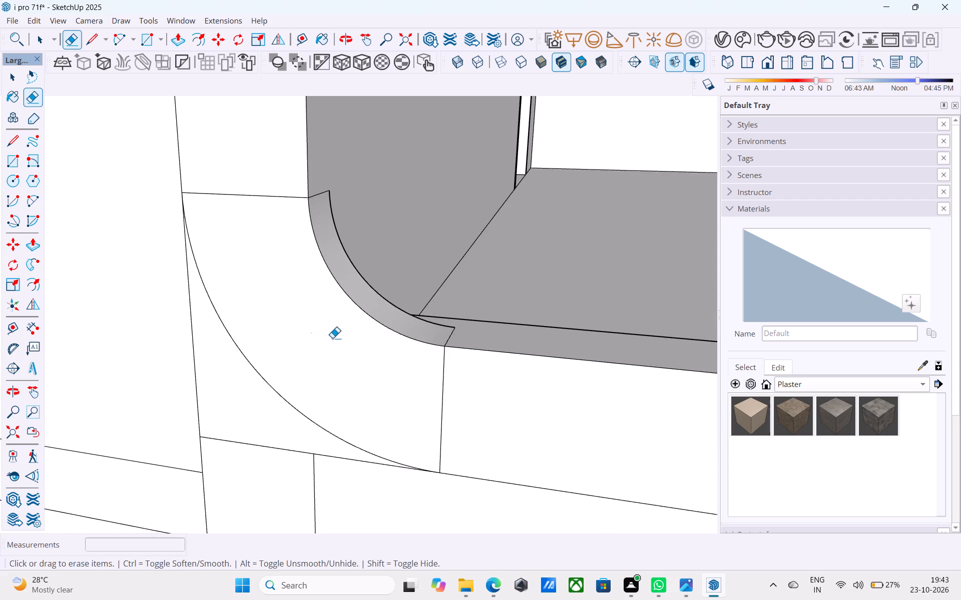
{"action": "scroll", "coordinate": [332, 338], "scroll_direction": "down", "scroll_amount": 3}
{"action": "middle_click_drag", "start_coordinate": [332, 338], "coordinate": [248, 360]}
{"action": "left_click_drag", "start_coordinate": [318, 403], "coordinate": [309, 400]}
{"action": "left_click_drag", "start_coordinate": [165, 280], "coordinate": [161, 226]}
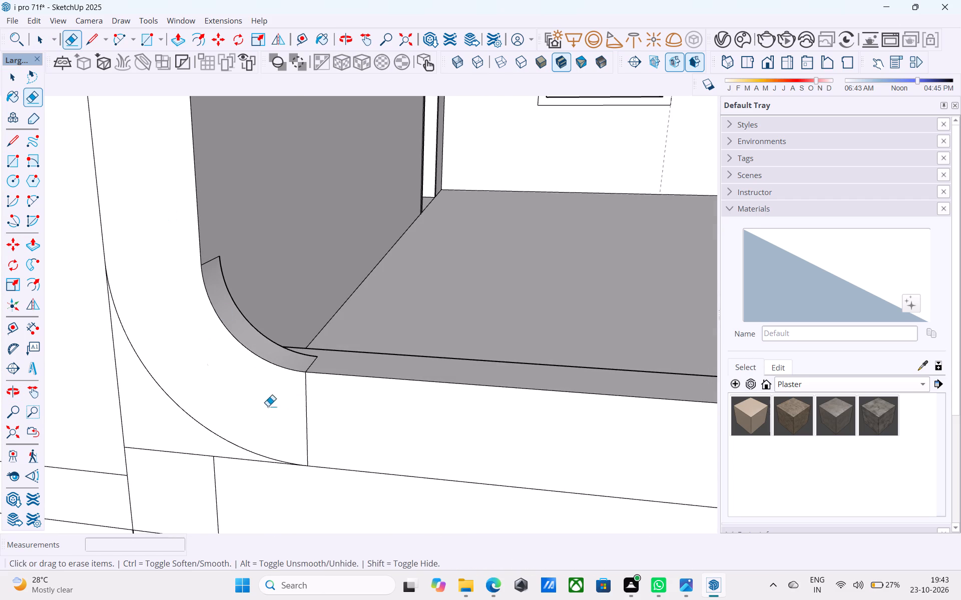
{"action": "left_click_drag", "start_coordinate": [327, 416], "coordinate": [268, 404]}
Erase the short horizontal and vertical lines crossing the frame strip at both ends of the upper rounded corner.
{"action": "scroll", "coordinate": [242, 393], "scroll_direction": "down", "scroll_amount": 5}
{"action": "scroll", "coordinate": [242, 393], "scroll_direction": "up", "scroll_amount": 1}
{"action": "middle_click_drag", "start_coordinate": [246, 422], "coordinate": [295, 369]}
{"action": "scroll", "coordinate": [209, 359], "scroll_direction": "down", "scroll_amount": 9}
{"action": "middle_click_drag", "start_coordinate": [203, 390], "coordinate": [214, 374]}
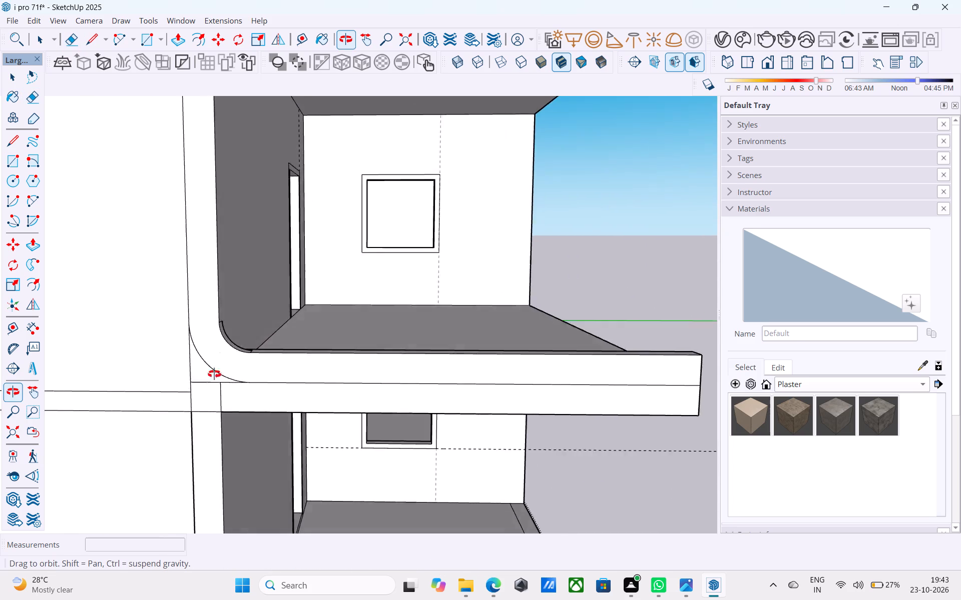
{"action": "middle_click_drag", "start_coordinate": [214, 374], "coordinate": [271, 390]}
{"action": "scroll", "coordinate": [275, 383], "scroll_direction": "down", "scroll_amount": 4}
{"action": "middle_click_drag", "start_coordinate": [274, 400], "coordinate": [301, 416]}
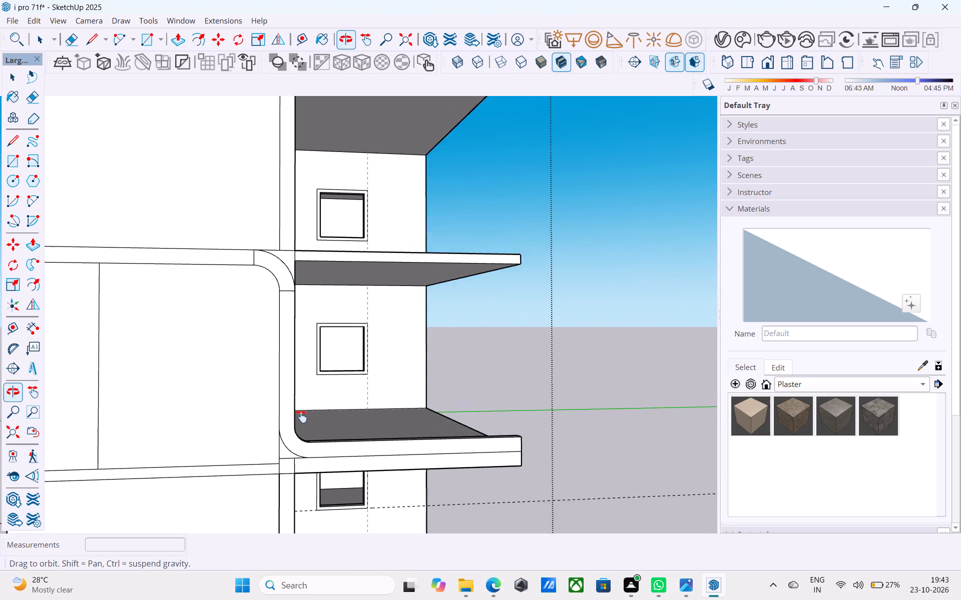
{"action": "middle_click_drag", "start_coordinate": [301, 416], "coordinate": [306, 418]}
{"action": "scroll", "coordinate": [298, 301], "scroll_direction": "up", "scroll_amount": 4}
{"action": "left_click", "coordinate": [304, 300]}
{"action": "left_click_drag", "start_coordinate": [263, 247], "coordinate": [256, 245]}
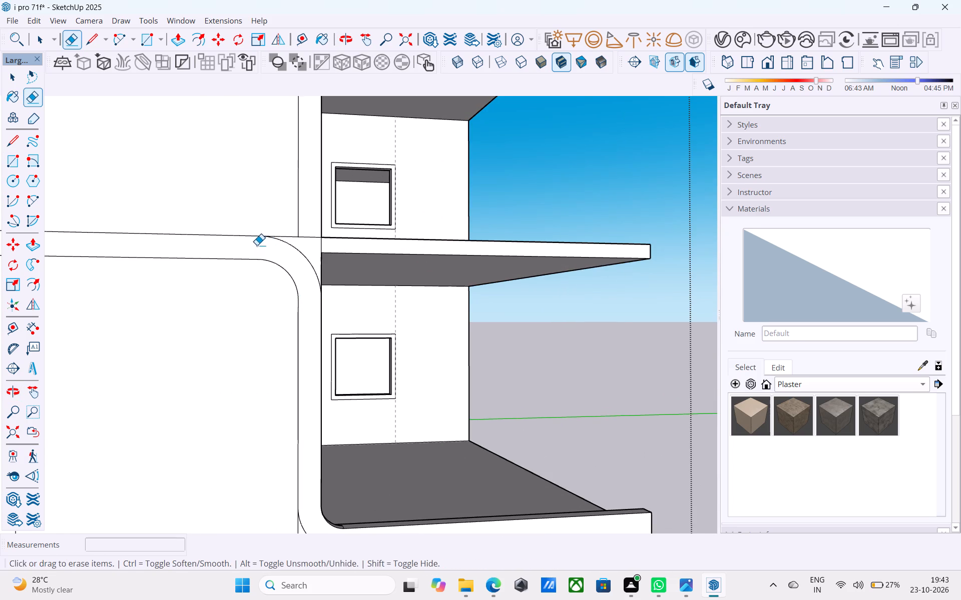
Push/pull the continuous rounded-corner frame face outward from the facade by 6".
{"action": "middle_click", "coordinate": [255, 245]}
{"action": "scroll", "coordinate": [255, 246], "scroll_direction": "down", "scroll_amount": 14}
{"action": "middle_click_drag", "start_coordinate": [261, 314], "coordinate": [260, 347], "text": "shift"}
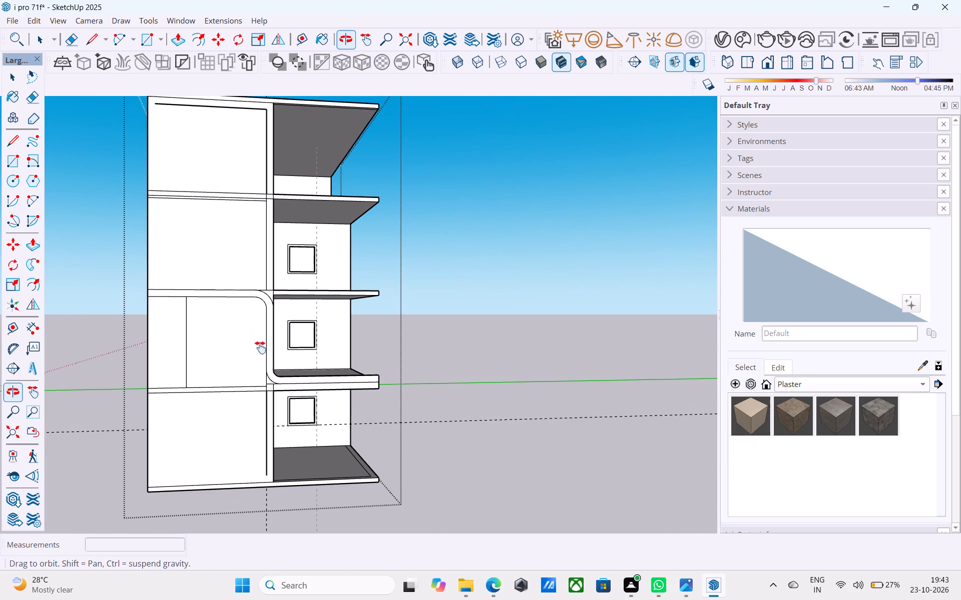
{"action": "middle_click_drag", "start_coordinate": [260, 347], "coordinate": [263, 354], "text": "shift"}
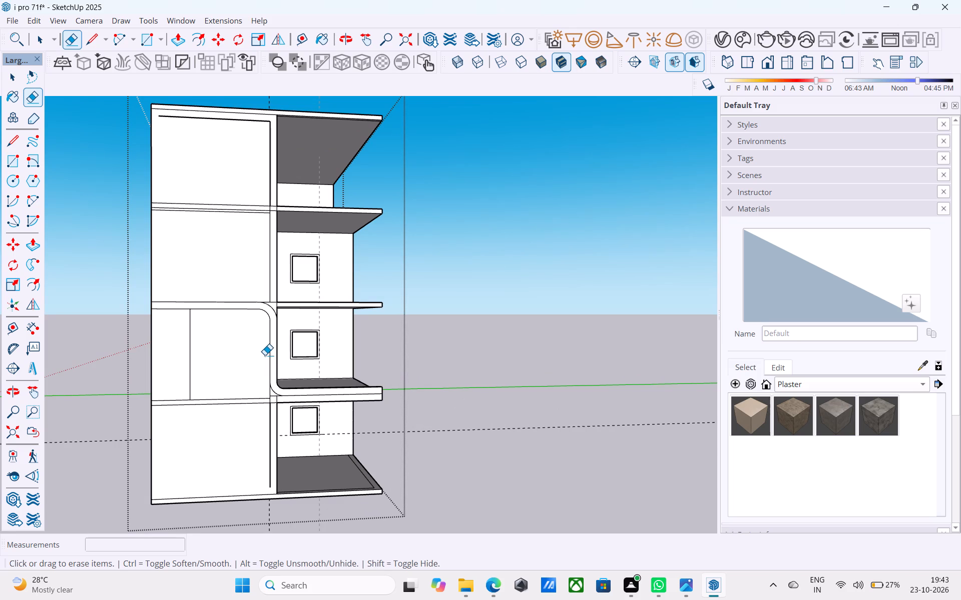
{"action": "scroll", "coordinate": [265, 357], "scroll_direction": "down", "scroll_amount": 6}
{"action": "middle_click_drag", "start_coordinate": [263, 365], "coordinate": [217, 376]}
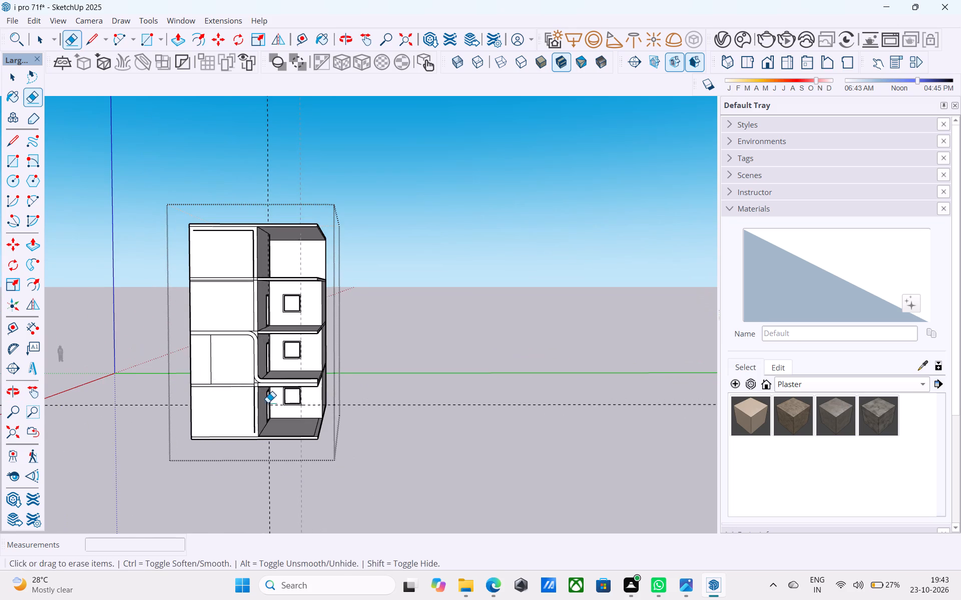
{"action": "middle_click_drag", "start_coordinate": [268, 402], "coordinate": [193, 409]}
{"action": "scroll", "coordinate": [192, 411], "scroll_direction": "up", "scroll_amount": 5}
{"action": "scroll", "coordinate": [218, 371], "scroll_direction": "up", "scroll_amount": 5}
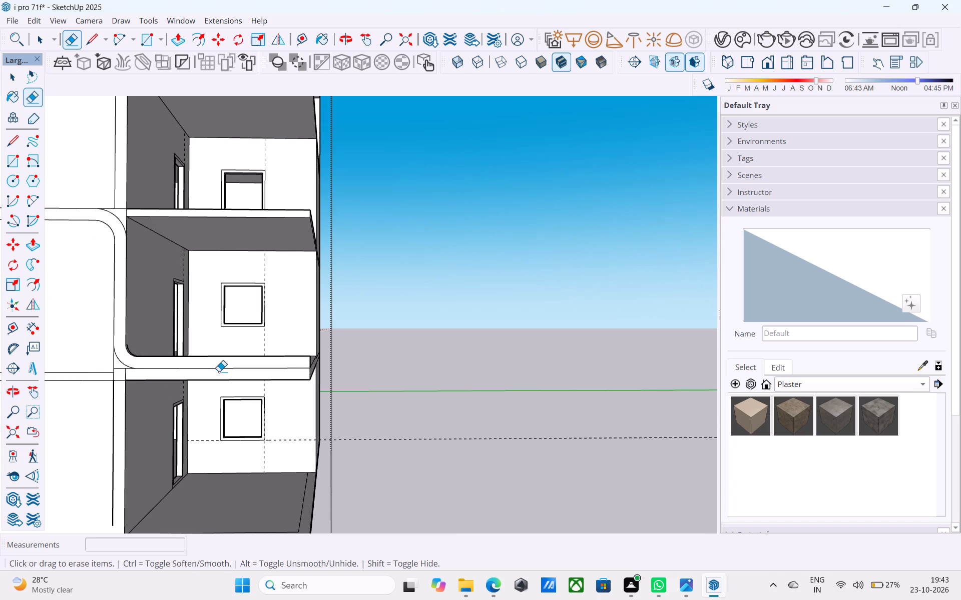
{"action": "middle_click_drag", "start_coordinate": [219, 371], "coordinate": [240, 351], "text": "shift"}
{"action": "scroll", "coordinate": [207, 325], "scroll_direction": "up", "scroll_amount": 4}
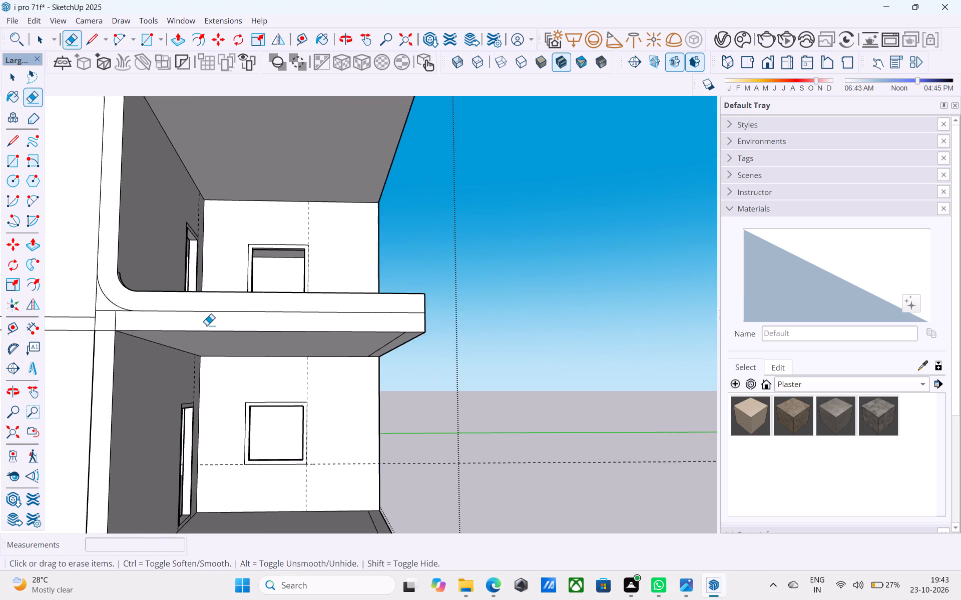
{"action": "scroll", "coordinate": [207, 325], "scroll_direction": "up", "scroll_amount": 3}
{"action": "key", "text": "space"}
{"action": "left_click", "coordinate": [172, 297]}
{"action": "scroll", "coordinate": [172, 297], "scroll_direction": "down", "scroll_amount": 2}
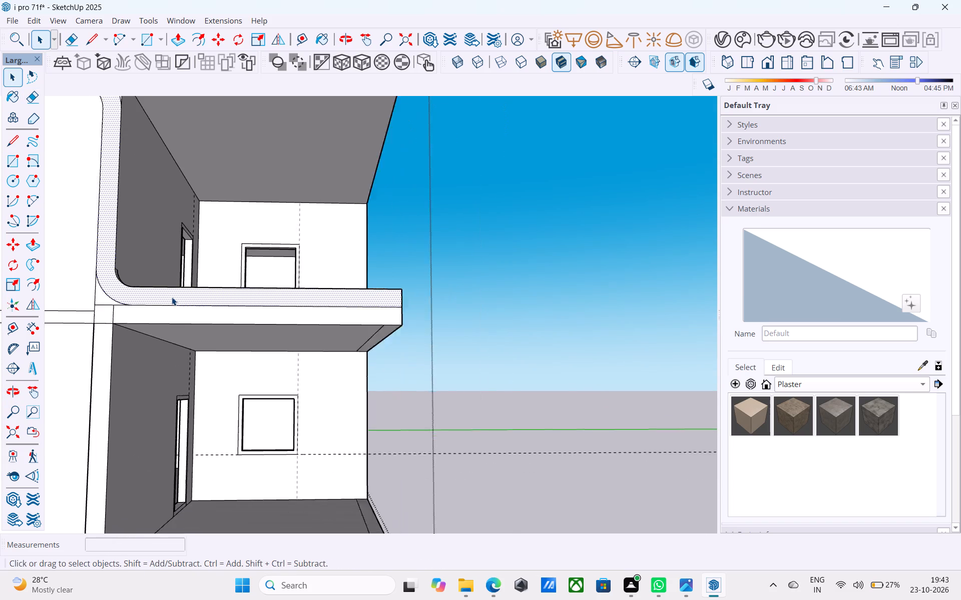
{"action": "scroll", "coordinate": [172, 297], "scroll_direction": "down", "scroll_amount": 9}
{"action": "key", "text": "p"}
{"action": "left_click", "coordinate": [172, 297]}
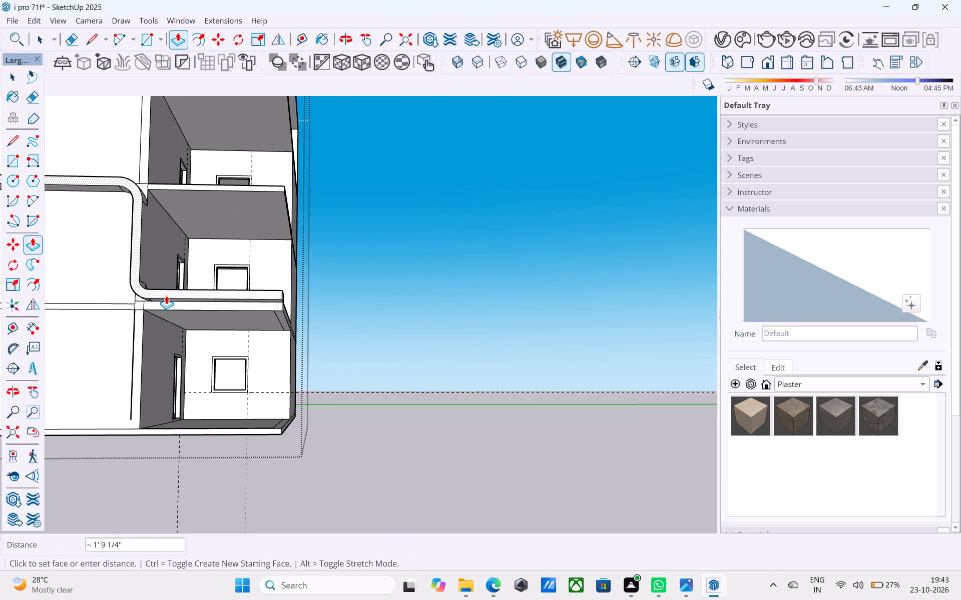
{"action": "type", "text": "6\""}
{"action": "key", "text": "Return"}
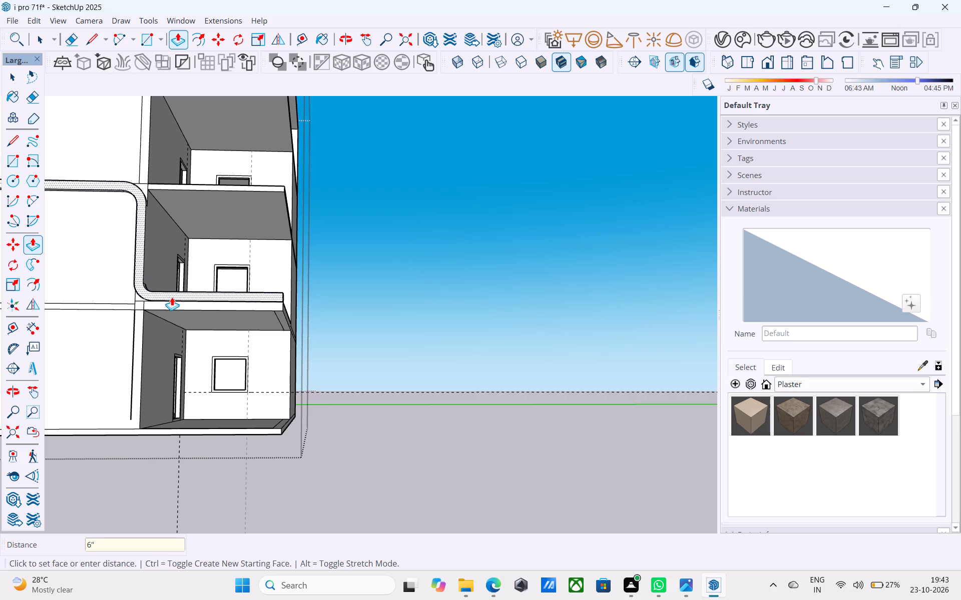
Erase the leftover short edges on the wall strip and slab front just below the frame's lower rounded corner.
{"action": "middle_click_drag", "start_coordinate": [257, 350], "coordinate": [385, 379], "text": "shift"}
{"action": "scroll", "coordinate": [334, 358], "scroll_direction": "up", "scroll_amount": 12}
{"action": "key", "text": "e"}
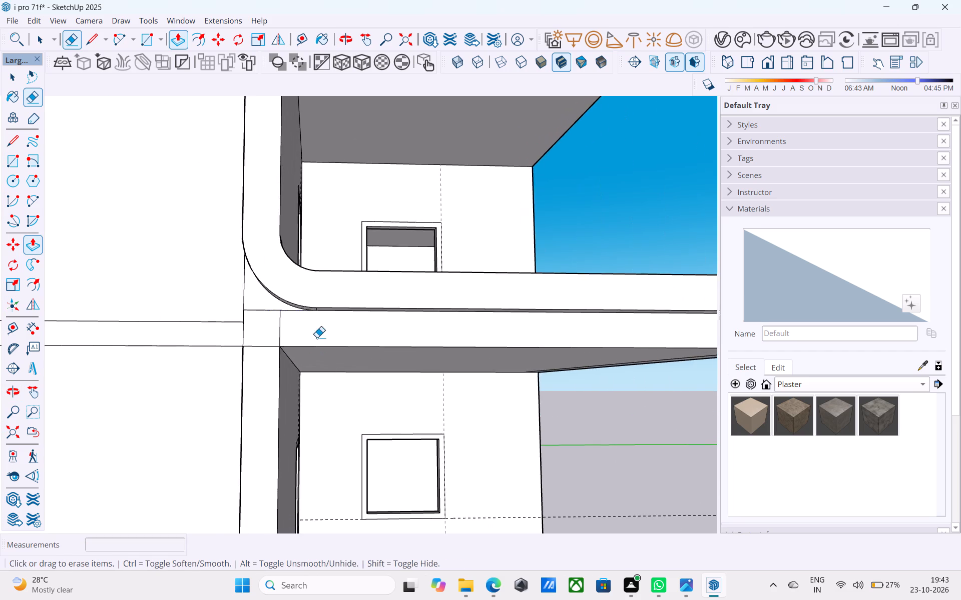
{"action": "scroll", "coordinate": [309, 328], "scroll_direction": "up", "scroll_amount": 3}
{"action": "left_click_drag", "start_coordinate": [272, 318], "coordinate": [261, 318]}
{"action": "left_click", "coordinate": [257, 302]}
{"action": "scroll", "coordinate": [270, 311], "scroll_direction": "down", "scroll_amount": 12}
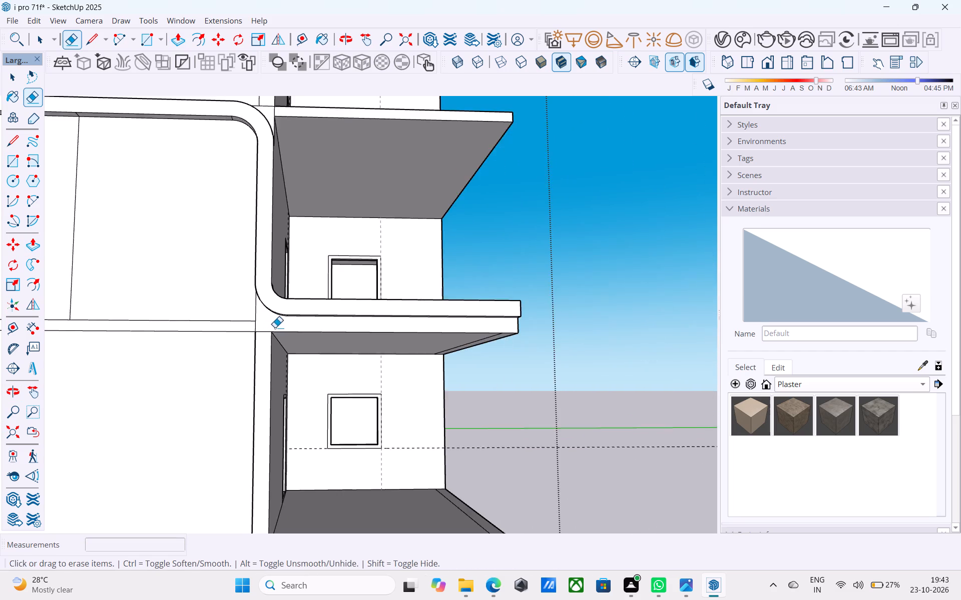
Examine the projecting rounded-corner frame against the blank wall and balconies from above and from the front.
{"action": "scroll", "coordinate": [275, 327], "scroll_direction": "down", "scroll_amount": 6}
{"action": "middle_click_drag", "start_coordinate": [278, 346], "coordinate": [294, 476]}
{"action": "middle_click_drag", "start_coordinate": [278, 421], "coordinate": [274, 443]}
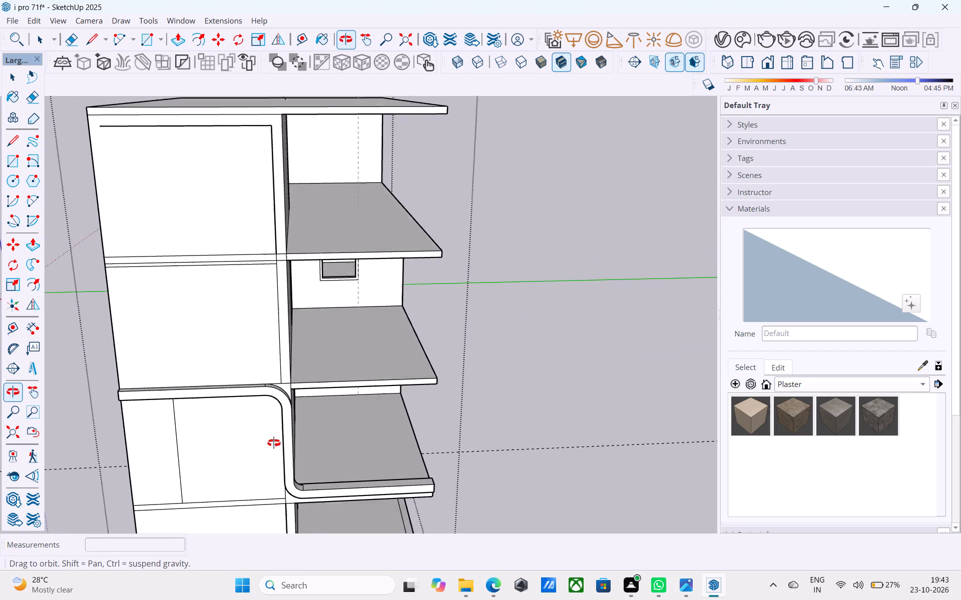
{"action": "middle_click_drag", "start_coordinate": [274, 443], "coordinate": [292, 370]}
{"action": "middle_click_drag", "start_coordinate": [269, 397], "coordinate": [270, 416], "text": "shift"}
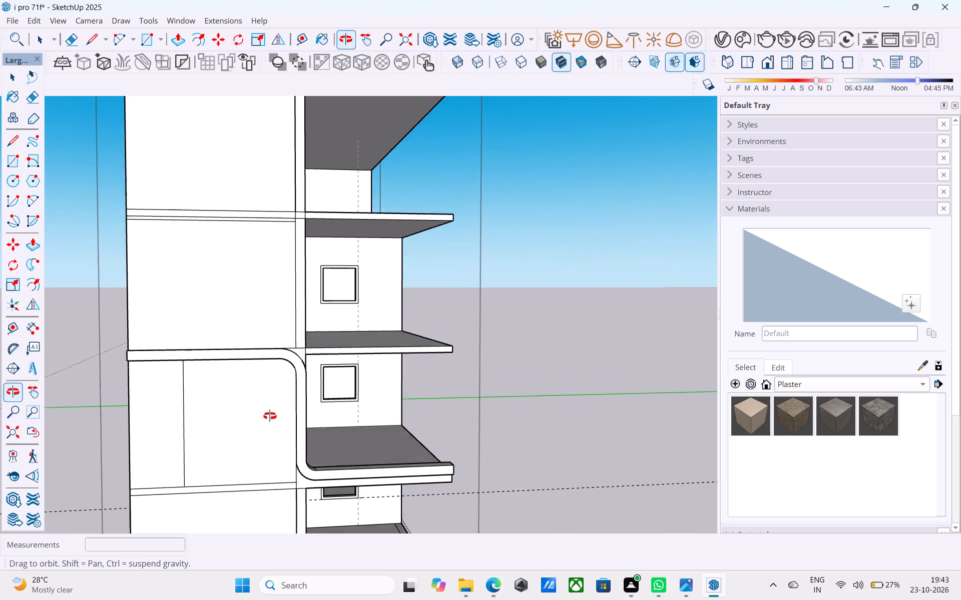
{"action": "middle_click_drag", "start_coordinate": [270, 416], "coordinate": [269, 415], "text": "shift"}
{"action": "middle_click_drag", "start_coordinate": [191, 403], "coordinate": [208, 410]}
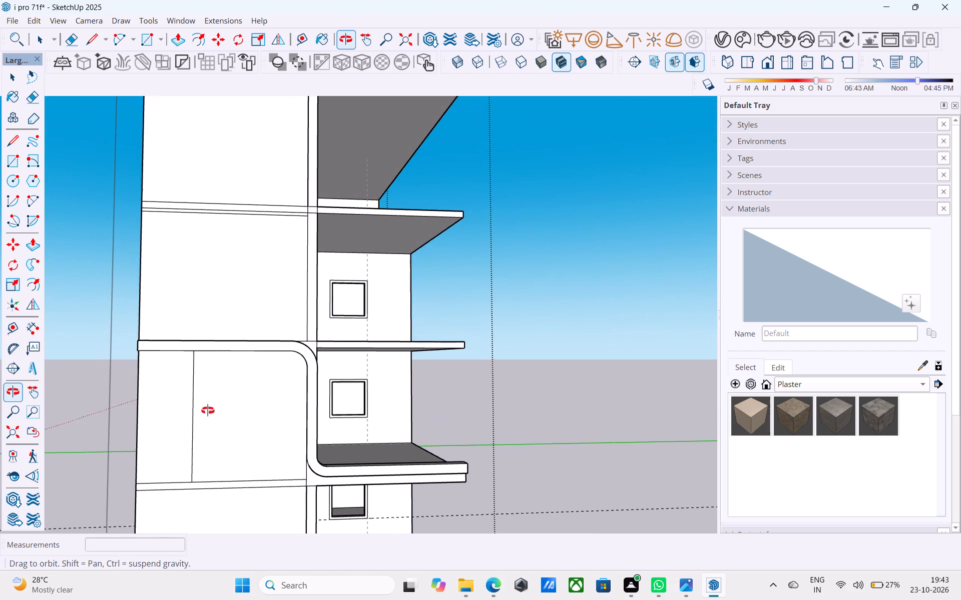
Examine the wall panel enclosed by the rounded-corner frame from the front and the side.
{"action": "middle_click_drag", "start_coordinate": [208, 410], "coordinate": [209, 410]}
{"action": "scroll", "coordinate": [211, 411], "scroll_direction": "up", "scroll_amount": 4}
{"action": "key", "text": "r"}
{"action": "middle_click_drag", "start_coordinate": [206, 384], "coordinate": [196, 367]}
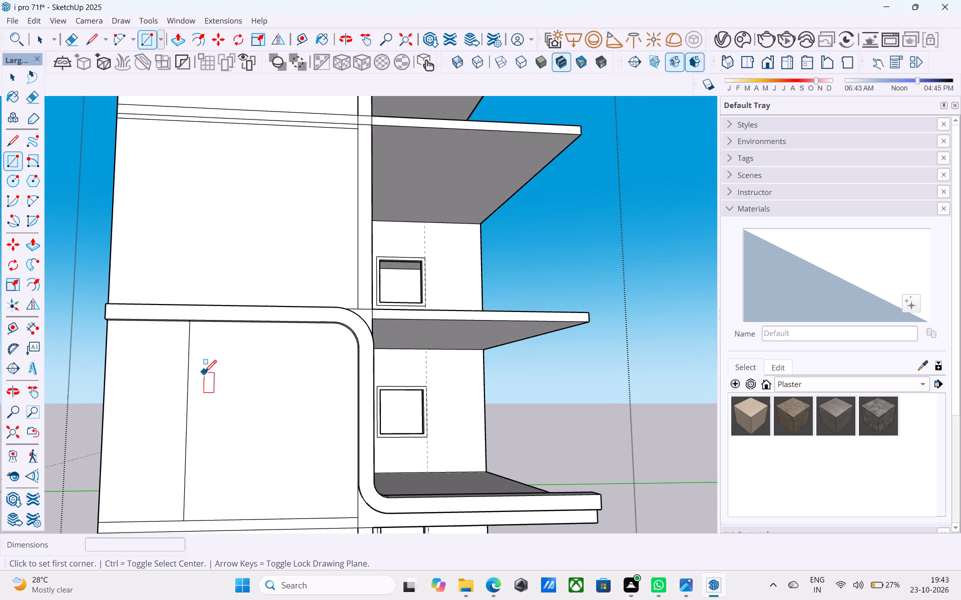
{"action": "middle_click_drag", "start_coordinate": [205, 373], "coordinate": [301, 370]}
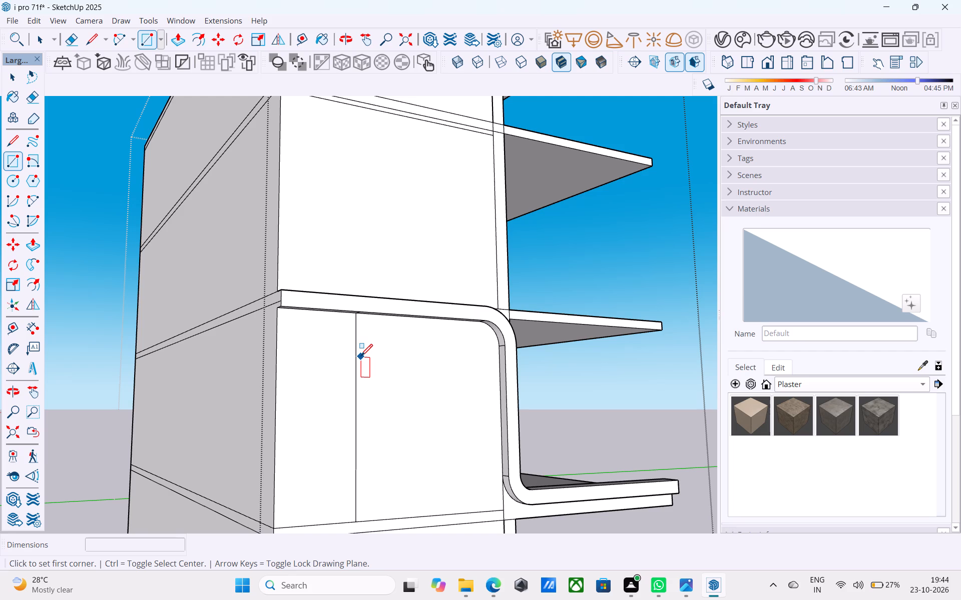
{"action": "scroll", "coordinate": [312, 388], "scroll_direction": "down", "scroll_amount": 6}
{"action": "middle_click_drag", "start_coordinate": [326, 395], "coordinate": [282, 385]}
{"action": "middle_click_drag", "start_coordinate": [309, 414], "coordinate": [324, 426]}
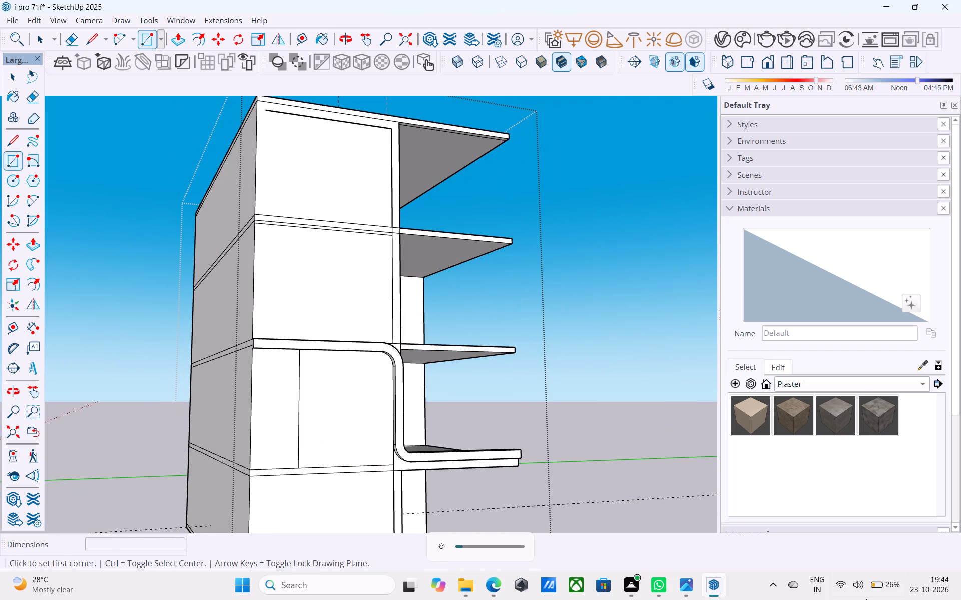
Lower the display brightness in the system quick settings.
{"action": "left_click", "coordinate": [873, 587]}
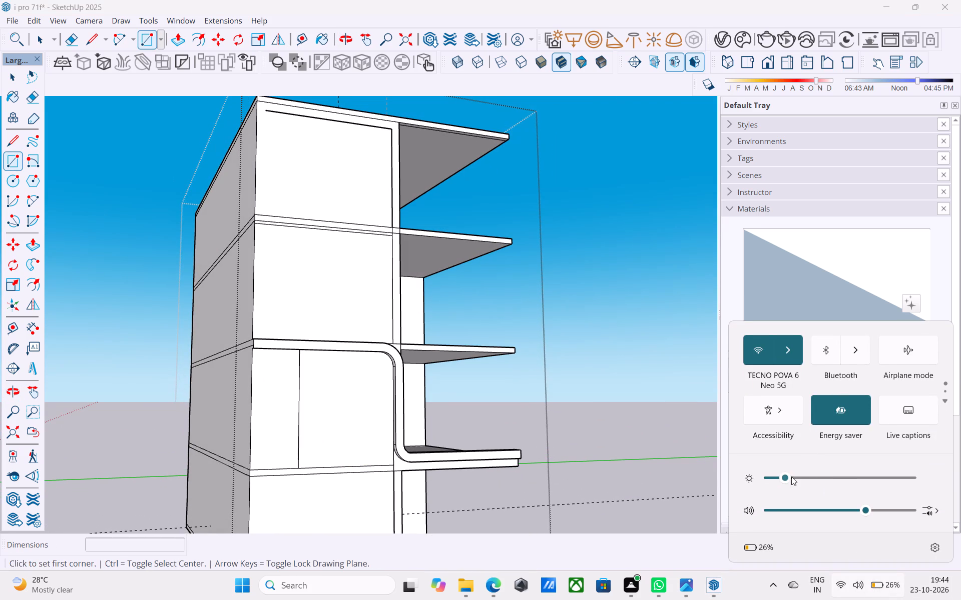
{"action": "left_click", "coordinate": [778, 479]}
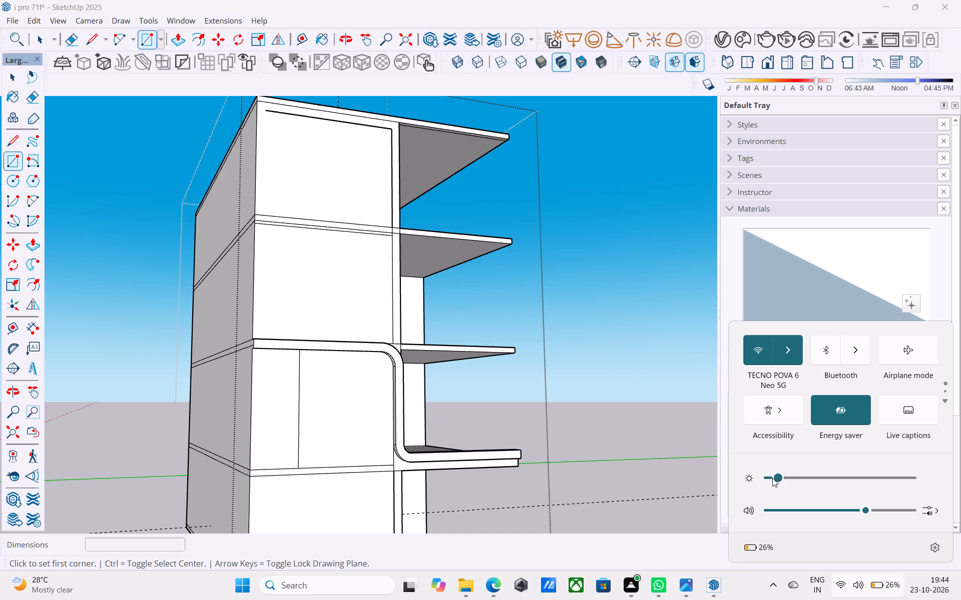
{"action": "left_click", "coordinate": [772, 477]}
Examine the whole building, including its blank wall, rounded-corner frame and stacked balconies, from below, the front and above.
{"action": "scroll", "coordinate": [623, 437], "scroll_direction": "down", "scroll_amount": 6}
{"action": "middle_click_drag", "start_coordinate": [600, 431], "coordinate": [552, 467]}
{"action": "scroll", "coordinate": [488, 406], "scroll_direction": "down", "scroll_amount": 6}
{"action": "middle_click_drag", "start_coordinate": [489, 430], "coordinate": [476, 422]}
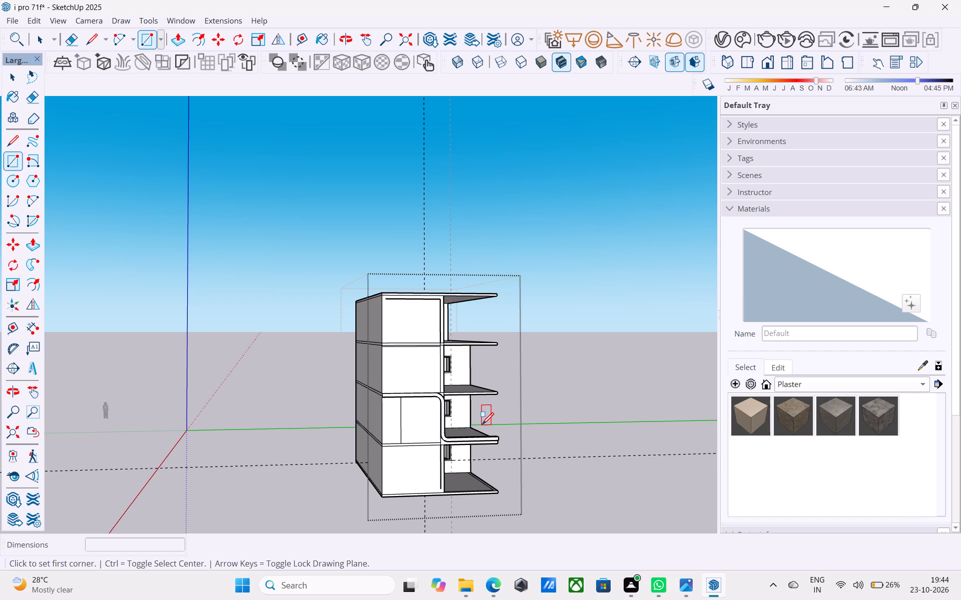
{"action": "scroll", "coordinate": [482, 425], "scroll_direction": "down", "scroll_amount": 4}
{"action": "middle_click_drag", "start_coordinate": [484, 429], "coordinate": [493, 399]}
{"action": "scroll", "coordinate": [487, 413], "scroll_direction": "down", "scroll_amount": 1}
{"action": "middle_click_drag", "start_coordinate": [475, 442], "coordinate": [471, 424]}
{"action": "scroll", "coordinate": [471, 424], "scroll_direction": "up", "scroll_amount": 5}
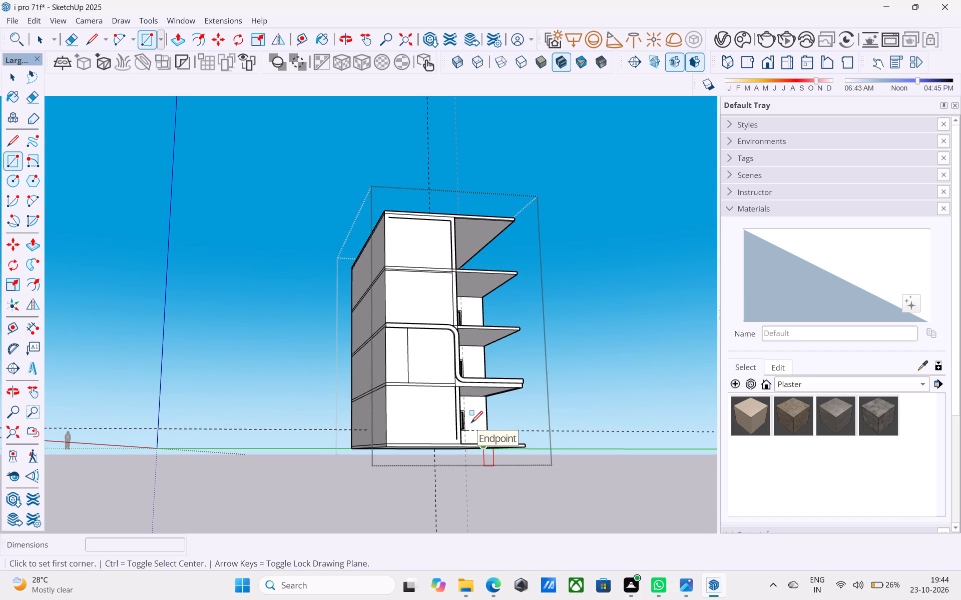
{"action": "middle_click_drag", "start_coordinate": [469, 424], "coordinate": [297, 460]}
{"action": "scroll", "coordinate": [235, 435], "scroll_direction": "up", "scroll_amount": 8}
{"action": "middle_click_drag", "start_coordinate": [227, 437], "coordinate": [365, 411]}
{"action": "middle_click_drag", "start_coordinate": [356, 423], "coordinate": [319, 456]}
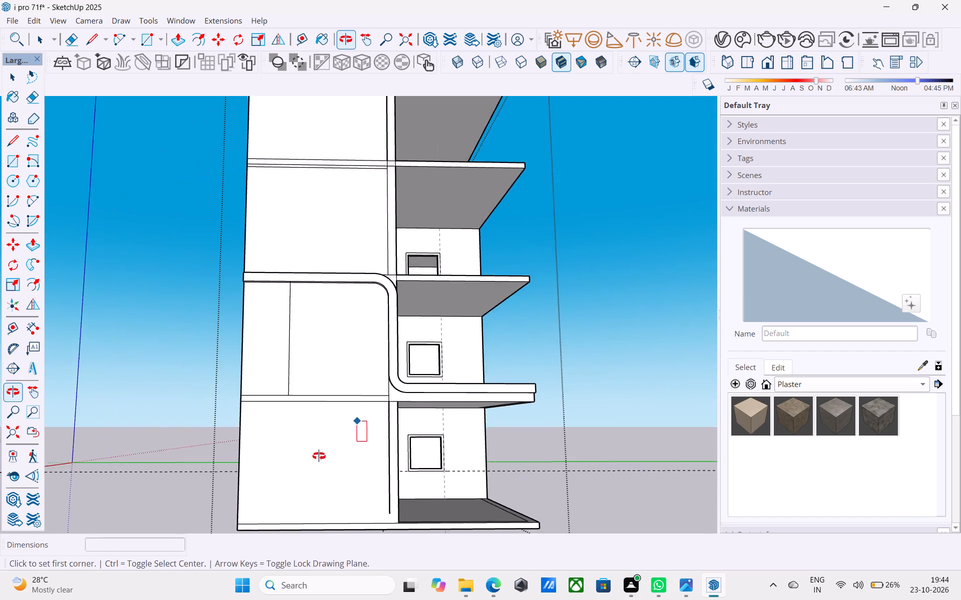
{"action": "middle_click_drag", "start_coordinate": [319, 456], "coordinate": [244, 509]}
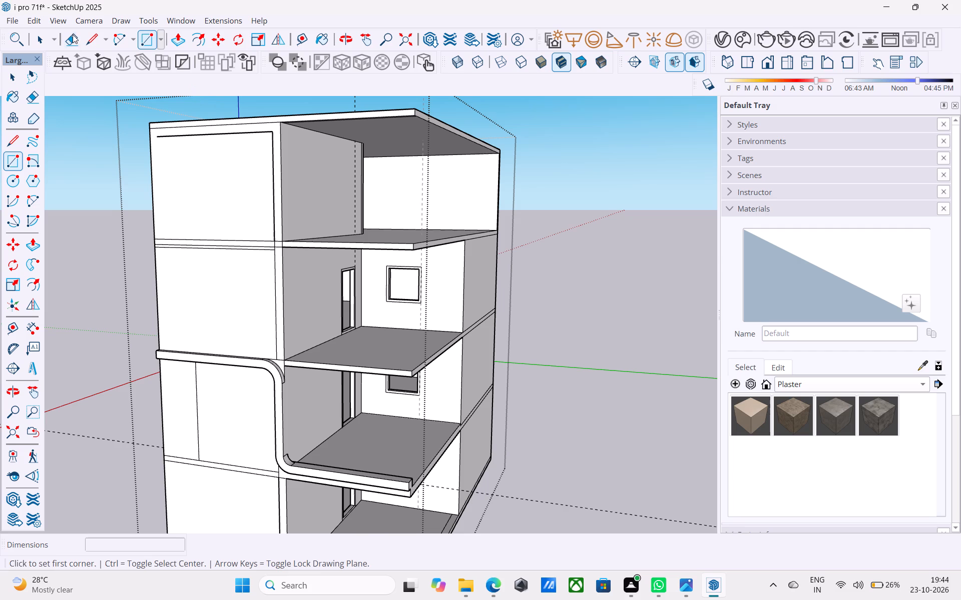
Erase the short leftover horizontal edge between the frame's upper rounded corner and the vertical wall strip.
{"action": "left_click", "coordinate": [73, 34]}
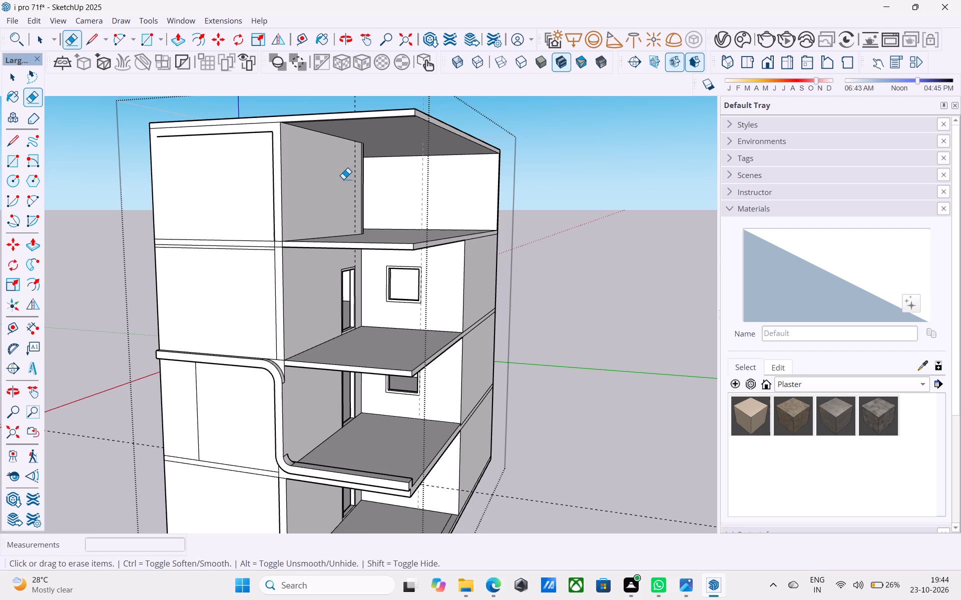
{"action": "middle_click_drag", "start_coordinate": [345, 184], "coordinate": [387, 186]}
{"action": "middle_click_drag", "start_coordinate": [307, 244], "coordinate": [398, 153], "text": "shift"}
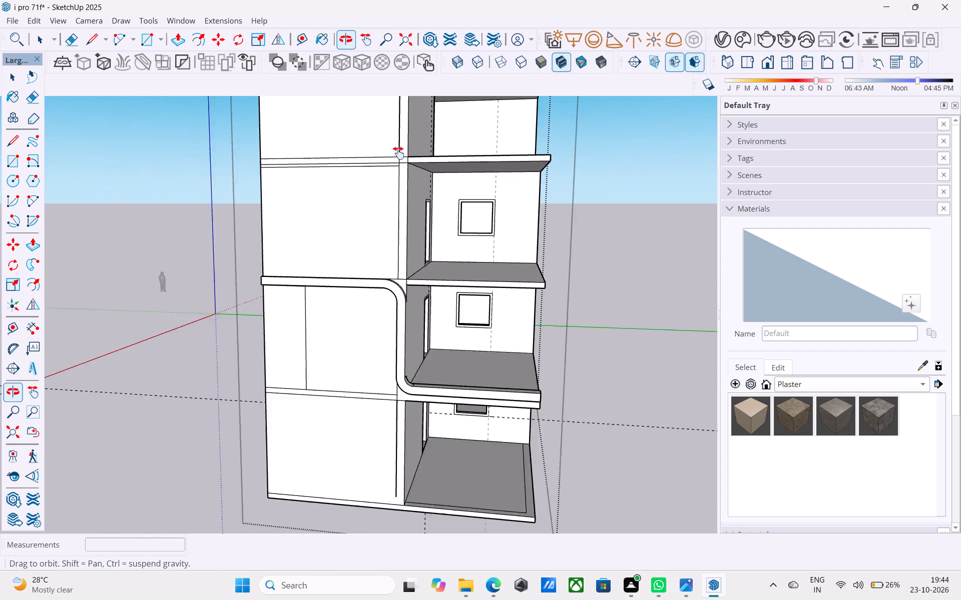
{"action": "middle_click_drag", "start_coordinate": [398, 153], "coordinate": [223, 230], "text": "shift"}
{"action": "scroll", "coordinate": [191, 308], "scroll_direction": "up", "scroll_amount": 18}
{"action": "middle_click_drag", "start_coordinate": [261, 363], "coordinate": [274, 312]}
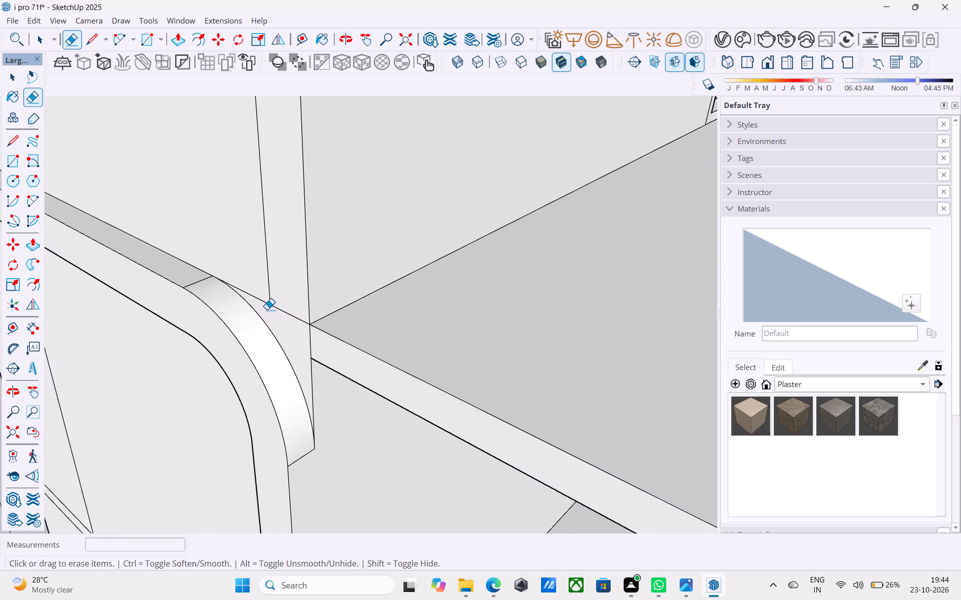
{"action": "scroll", "coordinate": [267, 309], "scroll_direction": "up", "scroll_amount": 1}
{"action": "left_click_drag", "start_coordinate": [254, 303], "coordinate": [251, 297]}
{"action": "left_click", "coordinate": [248, 294]}
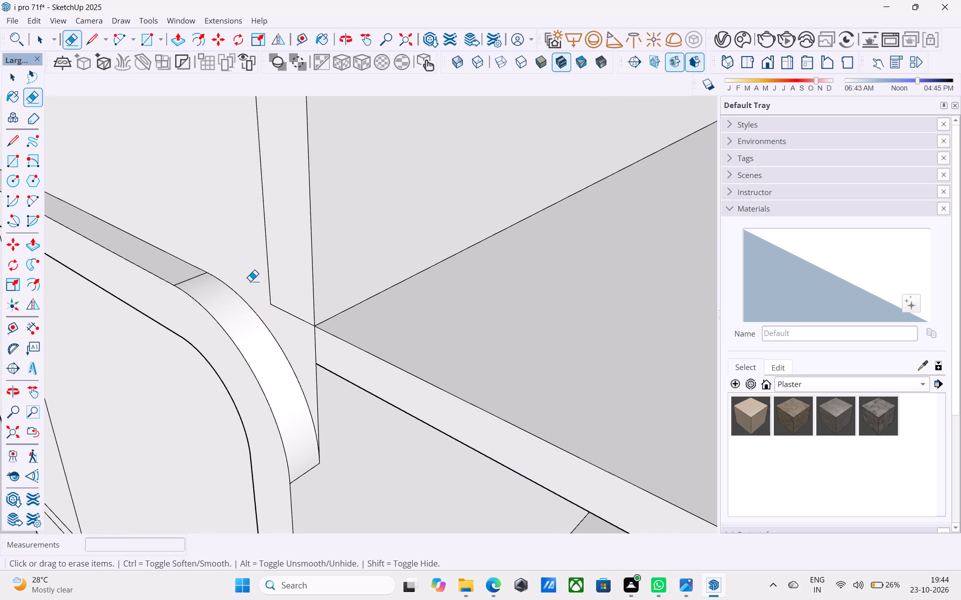
Examine the frame's rounded corners and the enclosed wall panel from above and from the front.
{"action": "scroll", "coordinate": [254, 274], "scroll_direction": "down", "scroll_amount": 6}
{"action": "middle_click_drag", "start_coordinate": [254, 274], "coordinate": [286, 250]}
{"action": "scroll", "coordinate": [289, 247], "scroll_direction": "down", "scroll_amount": 5}
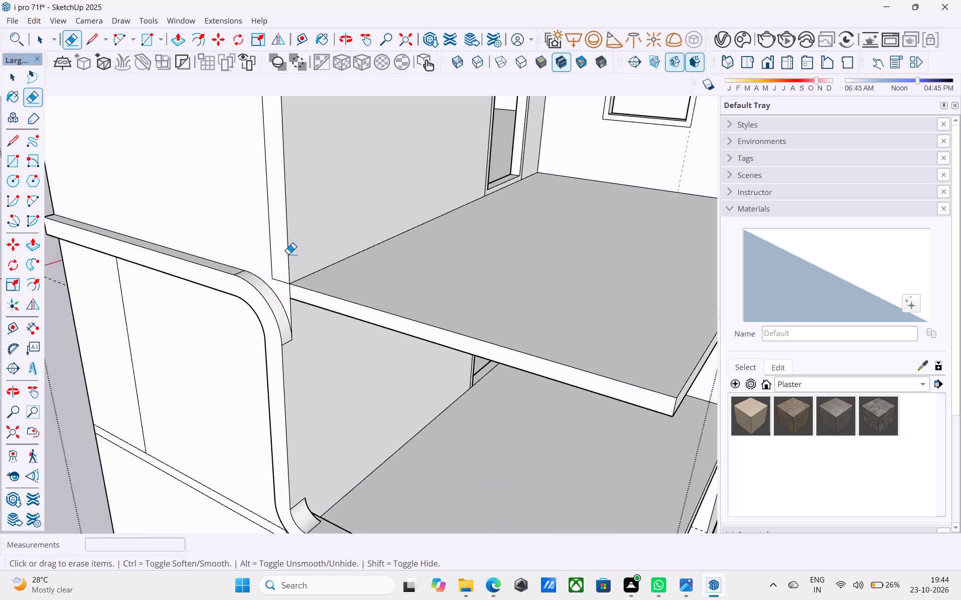
{"action": "scroll", "coordinate": [288, 254], "scroll_direction": "down", "scroll_amount": 5}
{"action": "middle_click_drag", "start_coordinate": [277, 290], "coordinate": [342, 293]}
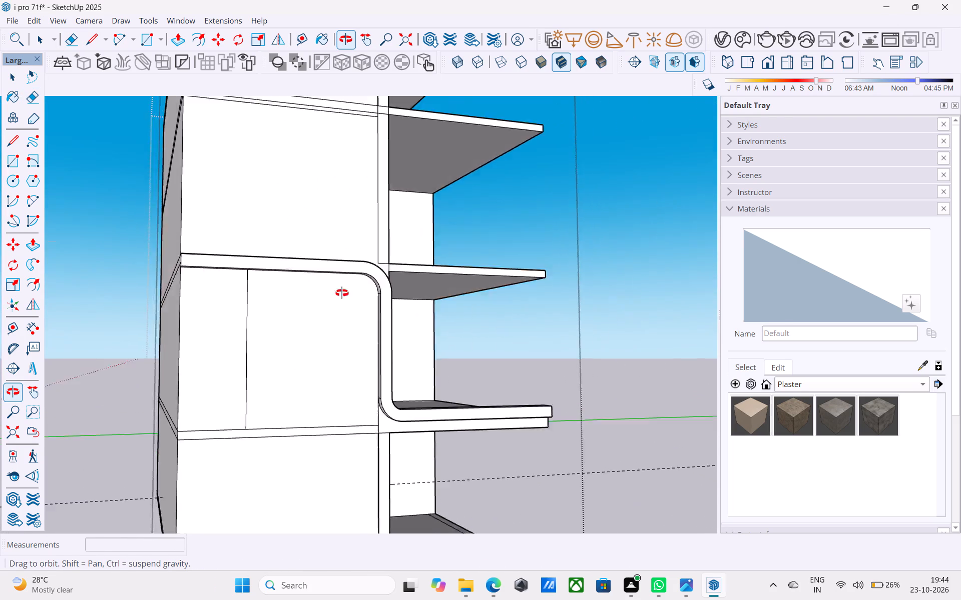
{"action": "middle_click_drag", "start_coordinate": [342, 293], "coordinate": [327, 313]}
{"action": "middle_click_drag", "start_coordinate": [299, 331], "coordinate": [332, 278]}
{"action": "middle_click_drag", "start_coordinate": [317, 298], "coordinate": [311, 291]}
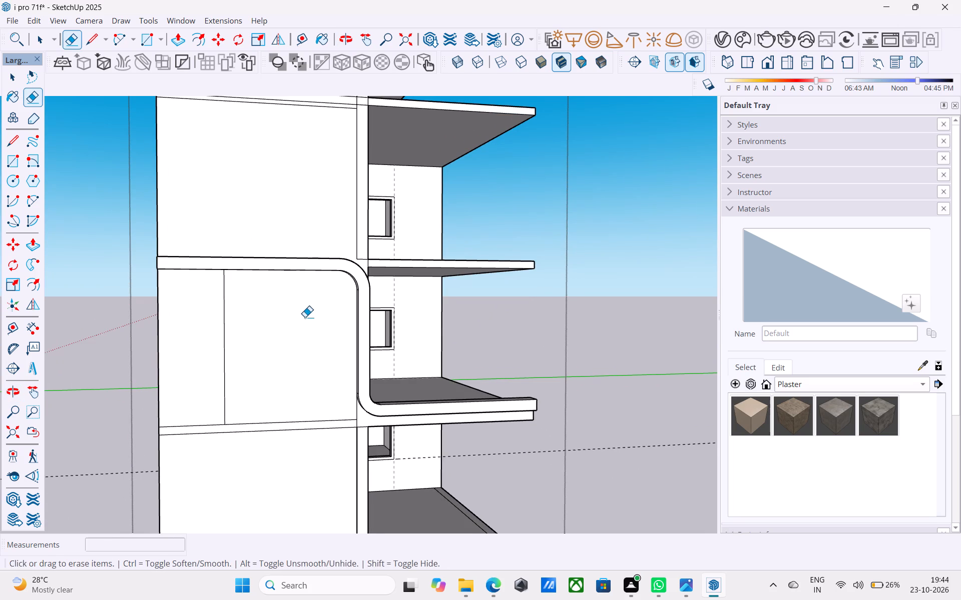
{"action": "middle_click_drag", "start_coordinate": [305, 317], "coordinate": [295, 320]}
{"action": "scroll", "coordinate": [295, 320], "scroll_direction": "up", "scroll_amount": 5}
{"action": "middle_click_drag", "start_coordinate": [295, 320], "coordinate": [301, 323]}
Place a horizontal guide 2' below the underside of the frame's top band on the enclosed wall.
{"action": "key", "text": "space"}
{"action": "type", "text": "r"}
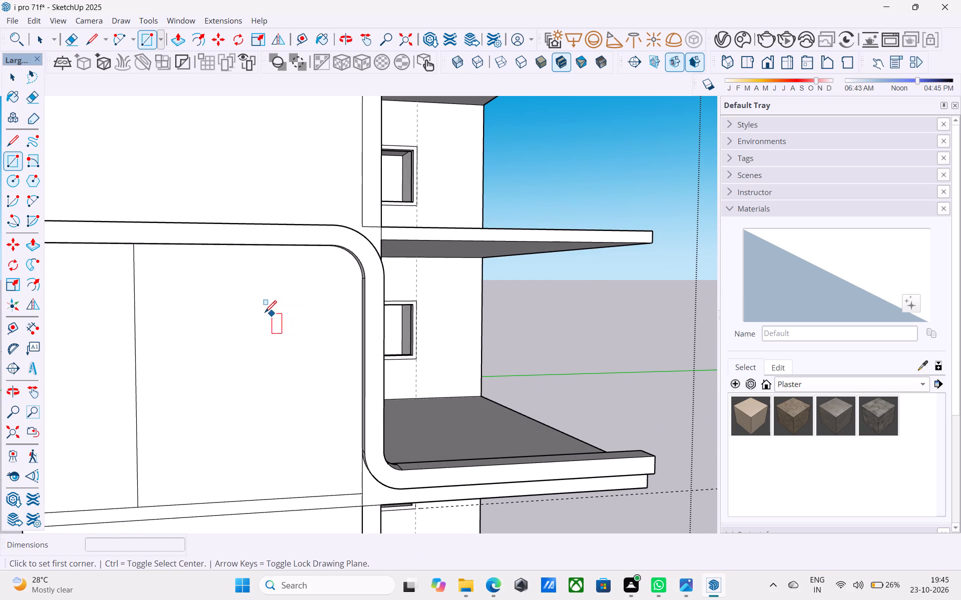
{"action": "middle_click_drag", "start_coordinate": [239, 307], "coordinate": [355, 240], "text": "shift"}
{"action": "scroll", "coordinate": [253, 305], "scroll_direction": "up", "scroll_amount": 5}
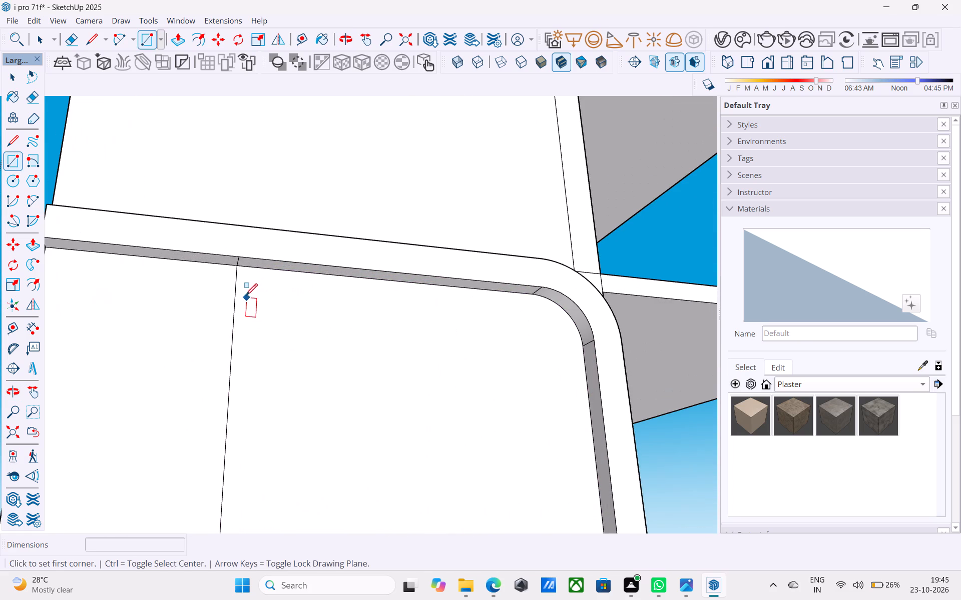
{"action": "key", "text": "space"}
{"action": "key", "text": "t"}
{"action": "left_click", "coordinate": [246, 269]}
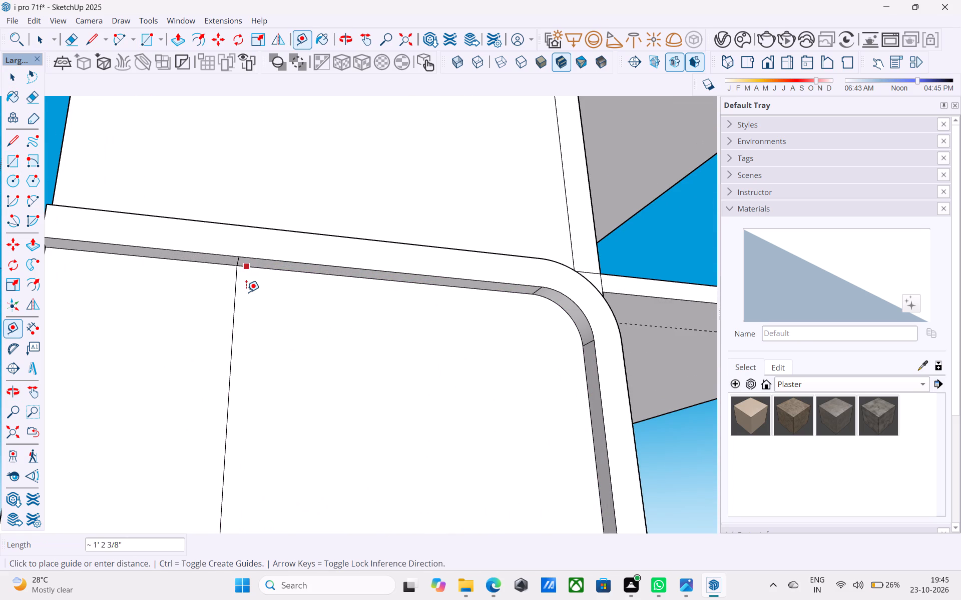
{"action": "type", "text": "2'"}
{"action": "key", "text": "Return"}
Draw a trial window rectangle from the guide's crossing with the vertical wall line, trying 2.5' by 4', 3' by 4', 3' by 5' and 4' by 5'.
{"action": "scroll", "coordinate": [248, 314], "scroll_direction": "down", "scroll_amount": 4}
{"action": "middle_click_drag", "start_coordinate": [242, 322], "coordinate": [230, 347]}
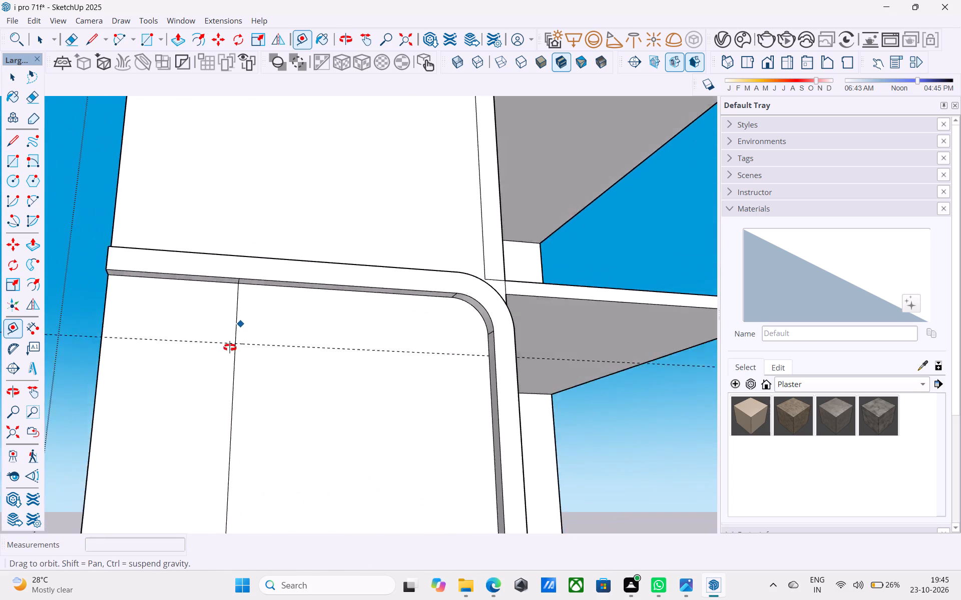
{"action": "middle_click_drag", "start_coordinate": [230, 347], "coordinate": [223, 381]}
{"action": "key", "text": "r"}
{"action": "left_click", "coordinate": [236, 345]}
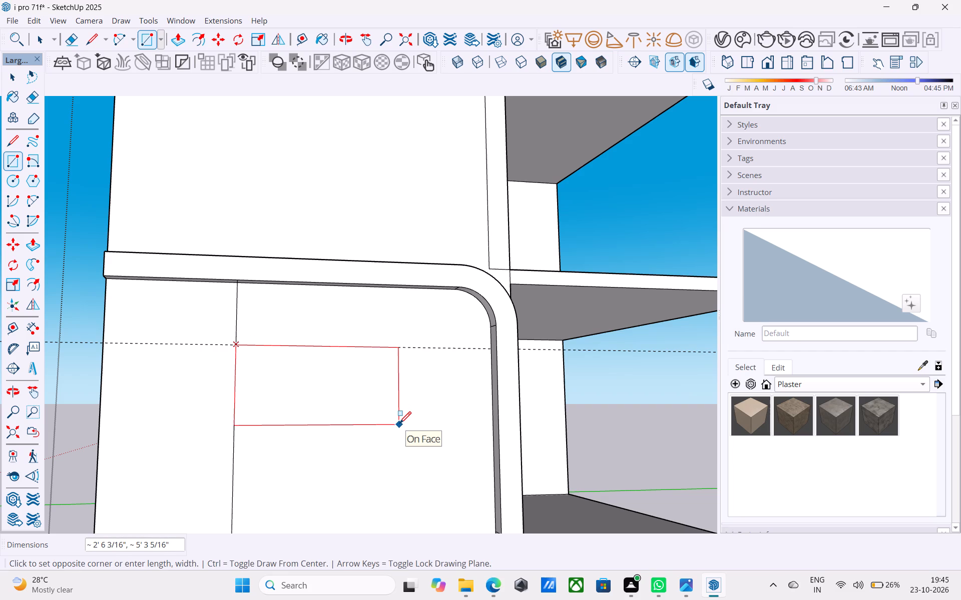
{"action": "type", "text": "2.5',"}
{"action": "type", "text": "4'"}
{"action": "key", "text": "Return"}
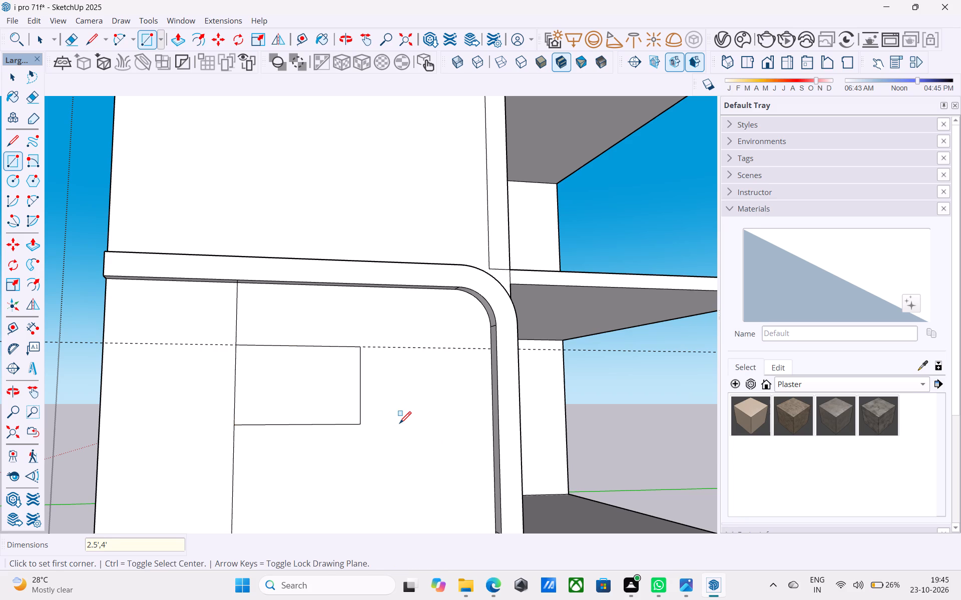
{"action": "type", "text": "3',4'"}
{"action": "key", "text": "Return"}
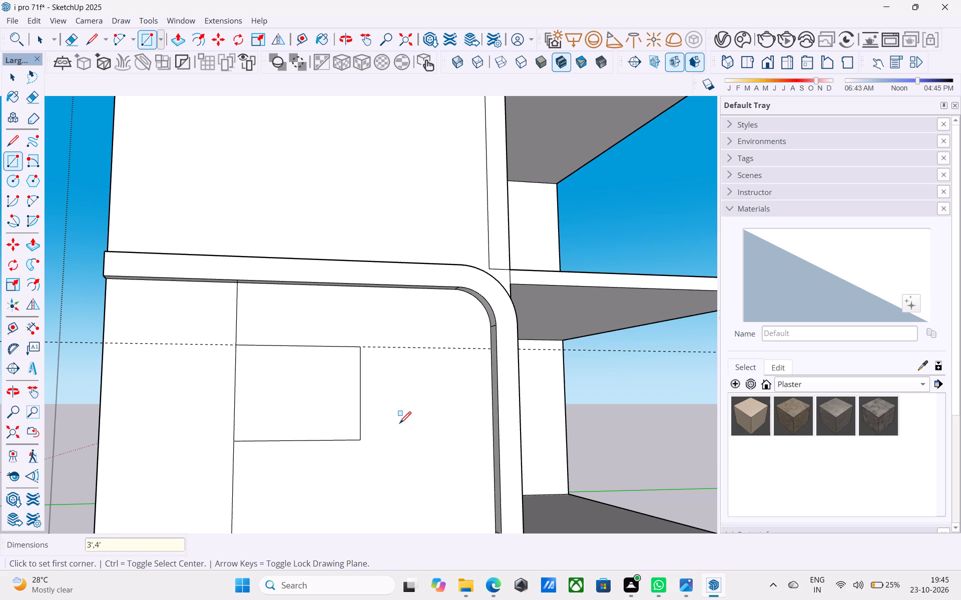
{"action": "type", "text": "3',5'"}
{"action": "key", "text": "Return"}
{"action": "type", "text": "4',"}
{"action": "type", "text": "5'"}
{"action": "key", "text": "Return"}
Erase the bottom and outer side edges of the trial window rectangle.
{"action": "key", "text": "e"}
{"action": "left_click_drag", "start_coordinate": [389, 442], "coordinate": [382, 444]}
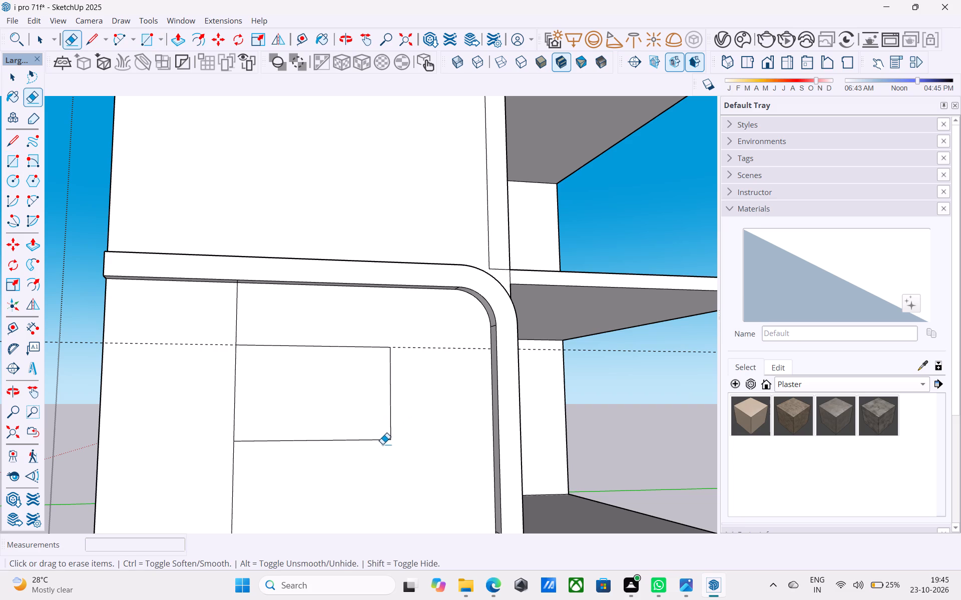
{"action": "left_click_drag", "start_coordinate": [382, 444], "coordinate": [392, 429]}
Draw a window rectangle 6' wide by 4' high below the guide, starting where it crosses the vertical wall line.
{"action": "key", "text": "space"}
{"action": "key", "text": "r"}
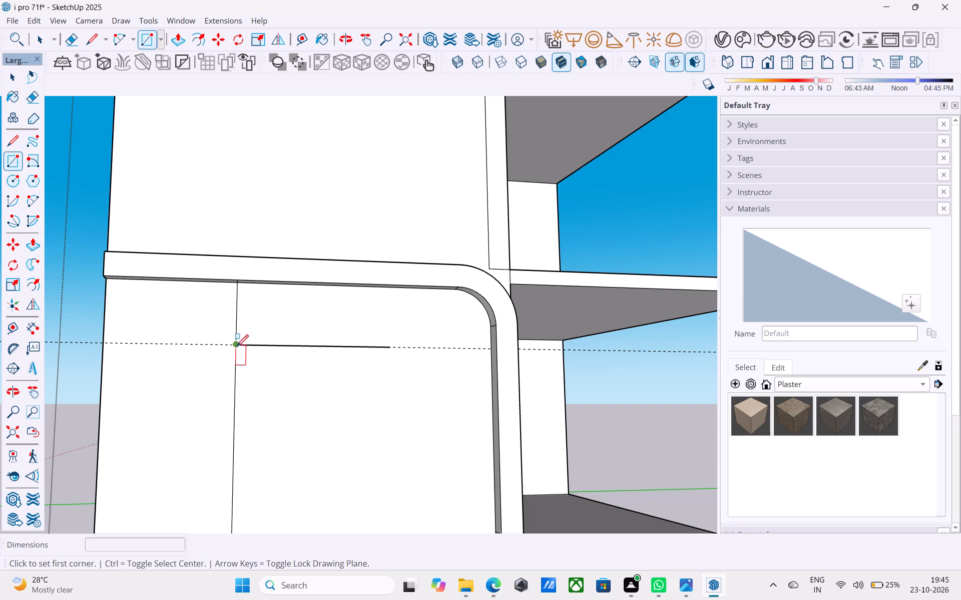
{"action": "left_click", "coordinate": [237, 347]}
{"action": "scroll", "coordinate": [407, 450], "scroll_direction": "down", "scroll_amount": 3}
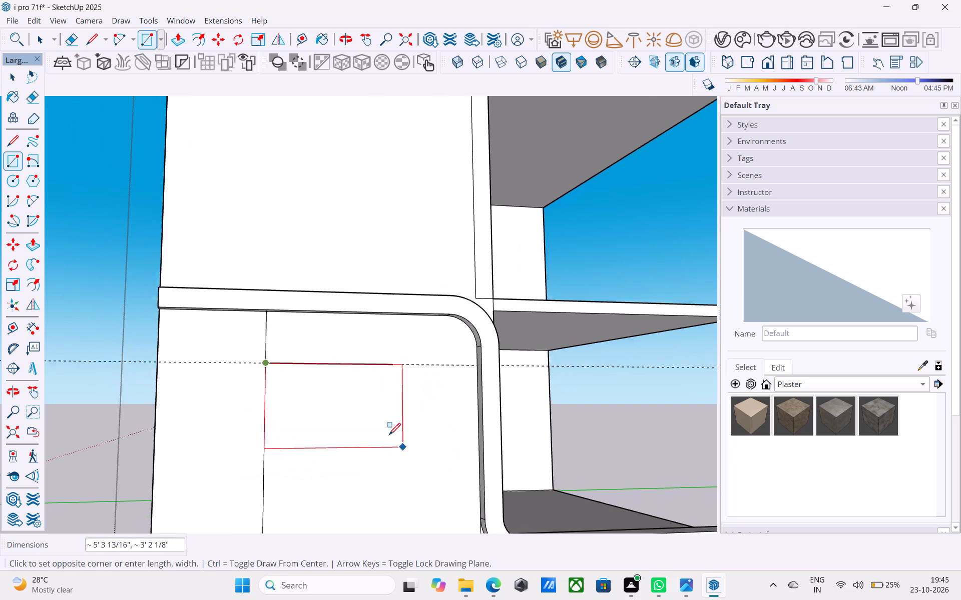
{"action": "scroll", "coordinate": [389, 436], "scroll_direction": "down", "scroll_amount": 7}
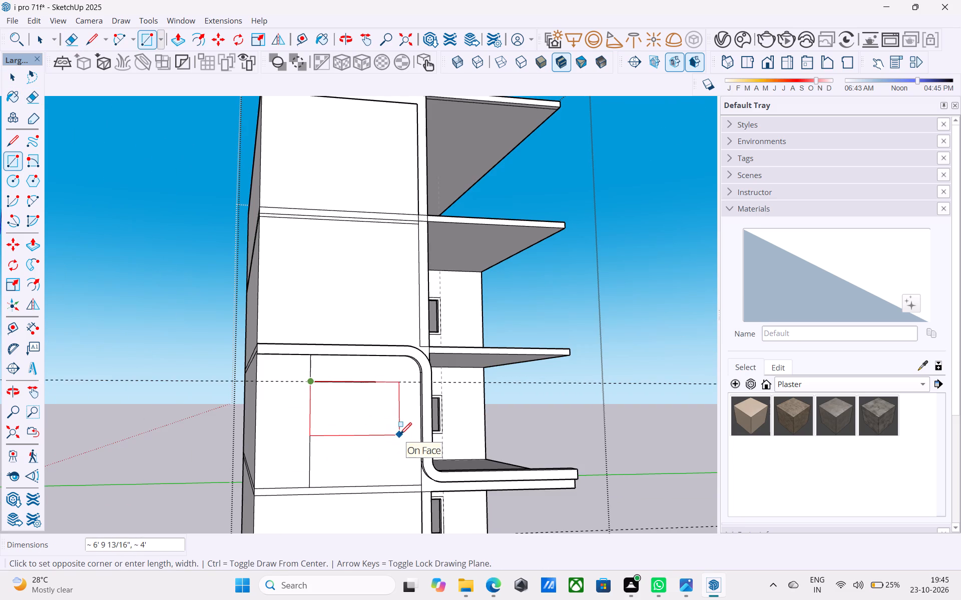
{"action": "scroll", "coordinate": [400, 435], "scroll_direction": "up", "scroll_amount": 4}
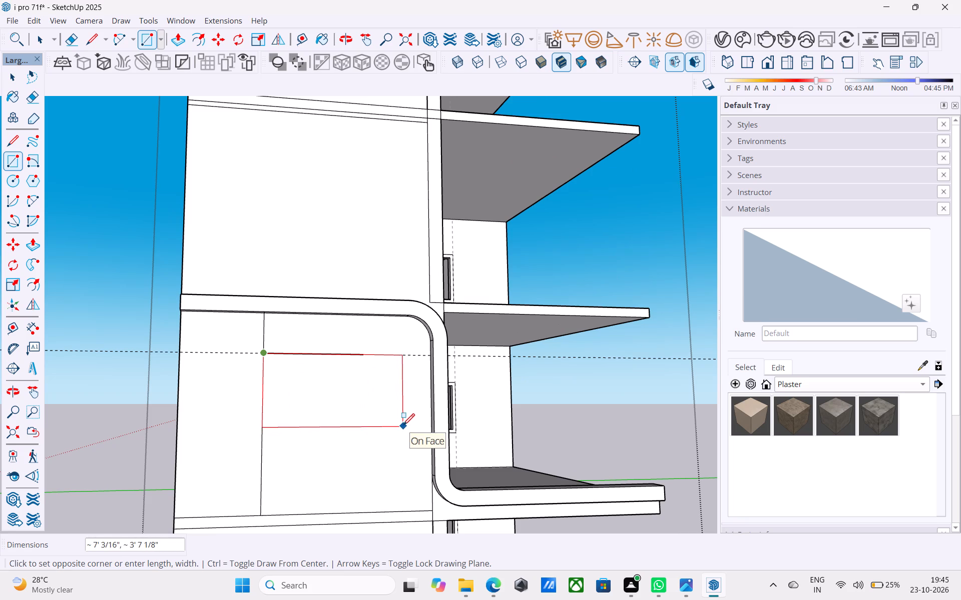
{"action": "type", "text": "6',3'"}
{"action": "key", "text": "Return"}
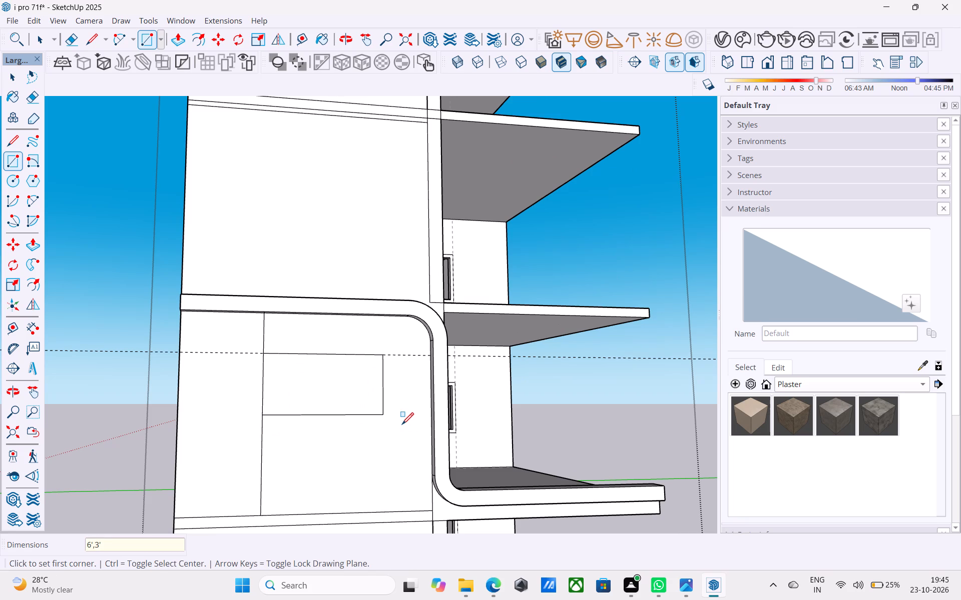
{"action": "type", "text": "6',4'"}
{"action": "key", "text": "Return"}
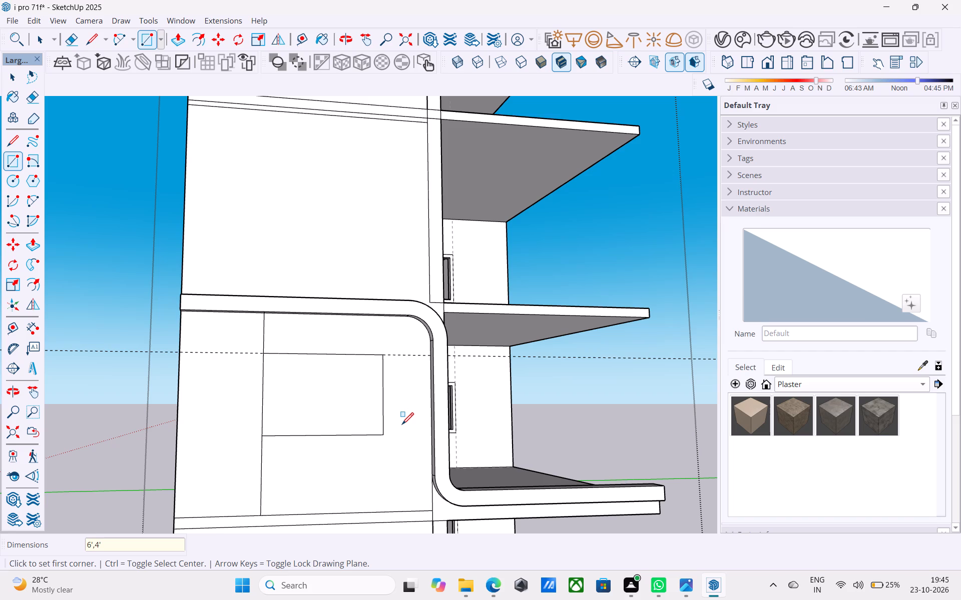
Offset the window rectangle's outline outward by 3" to form its surround.
{"action": "key", "text": "space"}
{"action": "left_click", "coordinate": [335, 407]}
{"action": "key", "text": "f"}
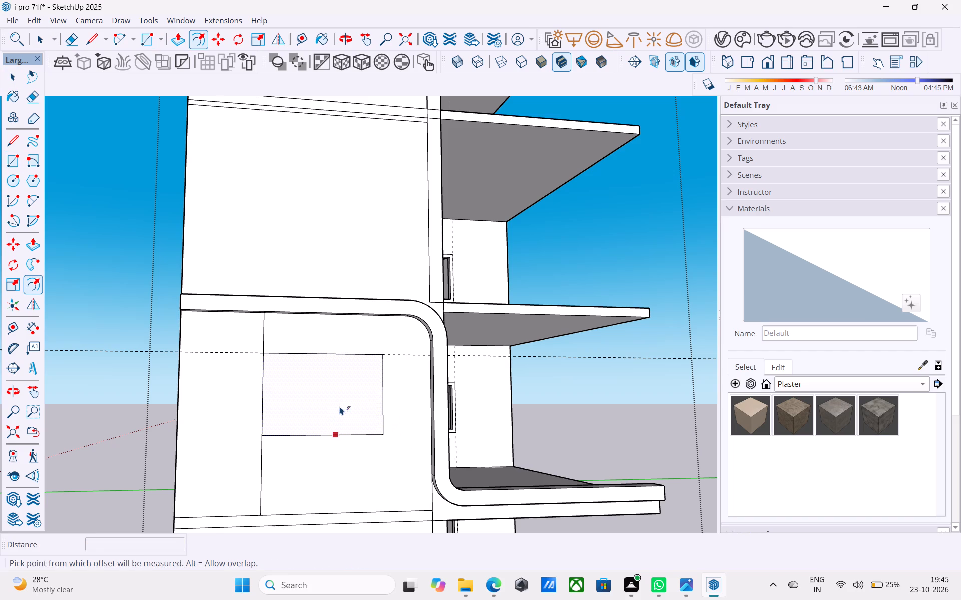
{"action": "left_click", "coordinate": [350, 403]}
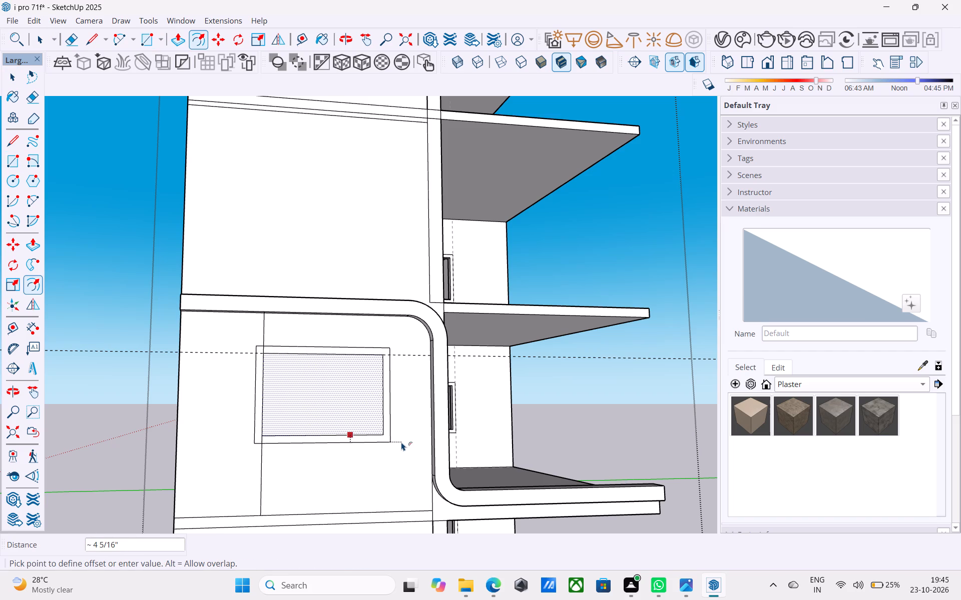
{"action": "type", "text": "3\""}
{"action": "key", "text": "Return"}
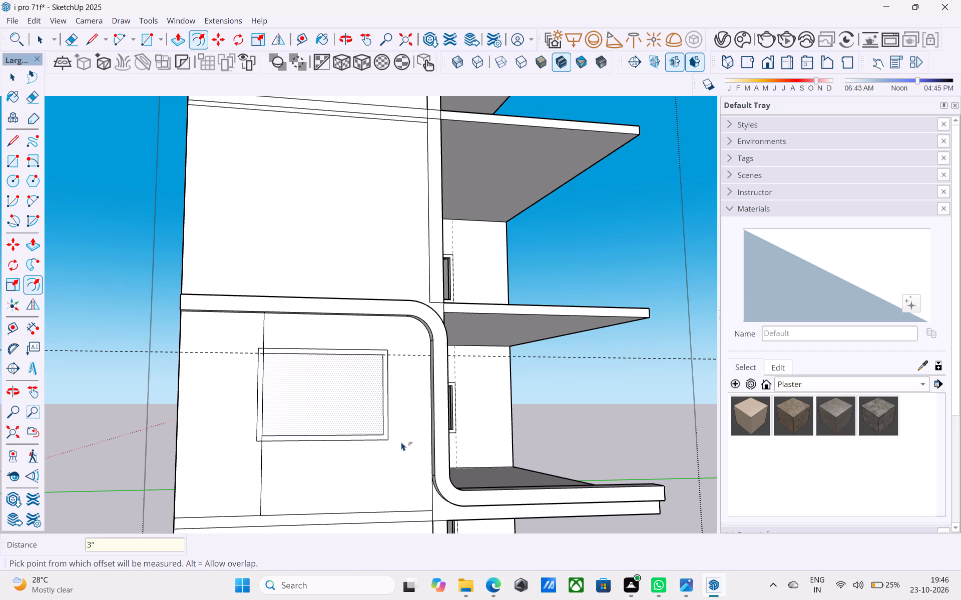
Push the window's inner rectangle 6" inward through the enclosed wall to cut the opening.
{"action": "key", "text": "space"}
{"action": "middle_click_drag", "start_coordinate": [305, 345], "coordinate": [308, 396]}
{"action": "scroll", "coordinate": [308, 396], "scroll_direction": "up", "scroll_amount": 5}
{"action": "left_click", "coordinate": [309, 397]}
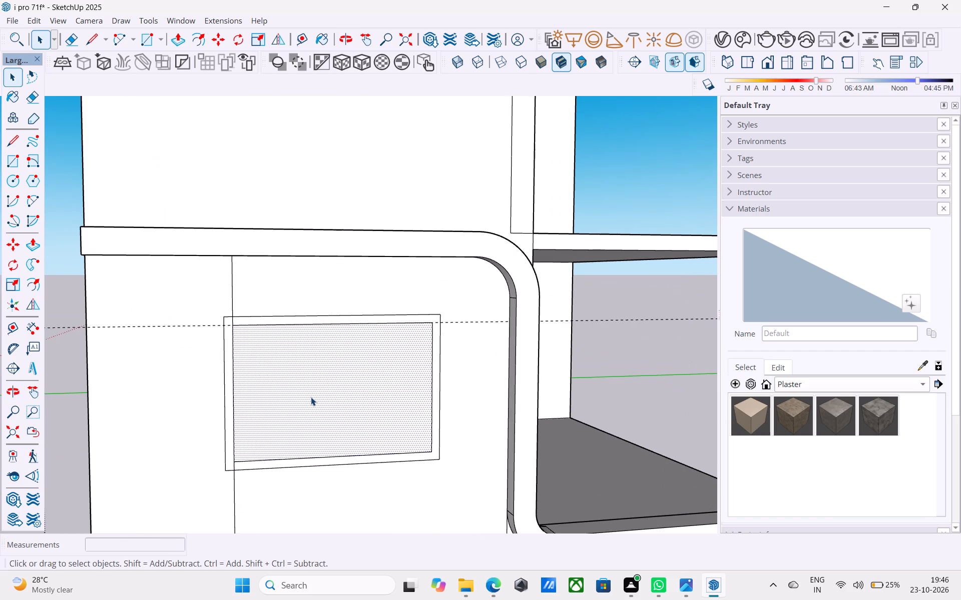
{"action": "key", "text": "p"}
{"action": "left_click", "coordinate": [315, 401]}
{"action": "scroll", "coordinate": [316, 385], "scroll_direction": "up", "scroll_amount": 4}
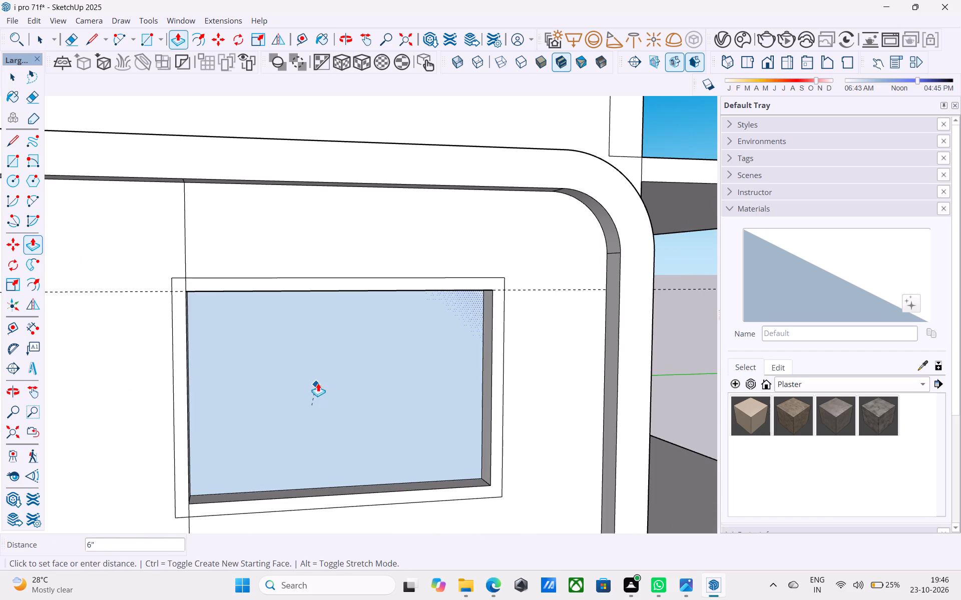
{"action": "middle_click_drag", "start_coordinate": [377, 347], "coordinate": [380, 355]}
{"action": "scroll", "coordinate": [380, 355], "scroll_direction": "down", "scroll_amount": 2}
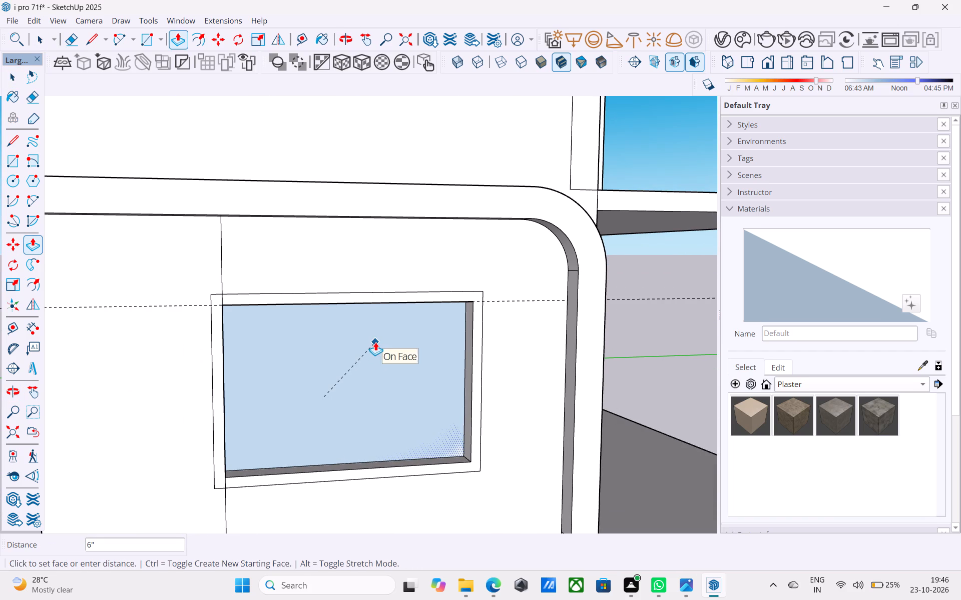
{"action": "scroll", "coordinate": [383, 348], "scroll_direction": "down", "scroll_amount": 2}
{"action": "middle_click_drag", "start_coordinate": [376, 377], "coordinate": [407, 358]}
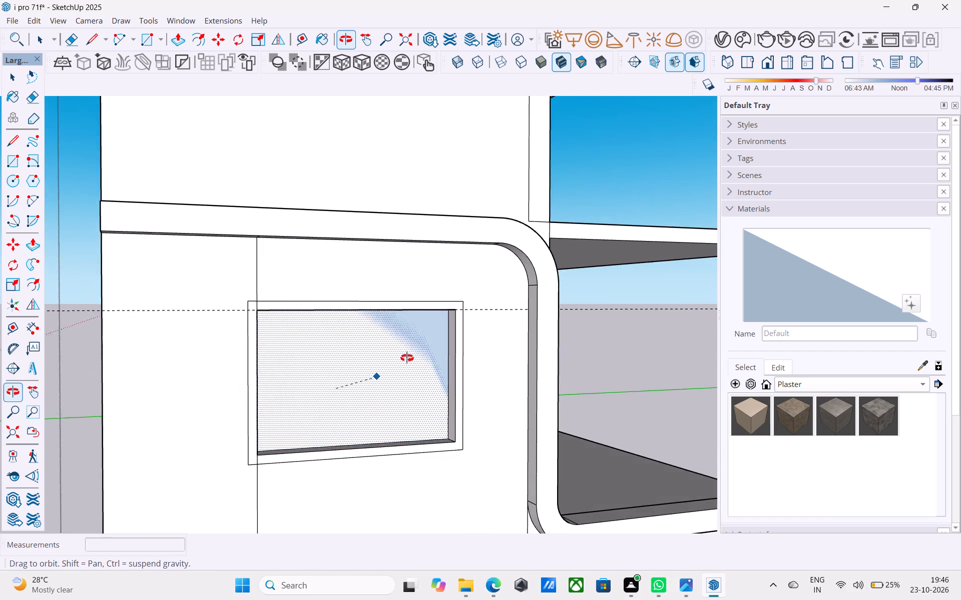
{"action": "middle_click_drag", "start_coordinate": [407, 358], "coordinate": [427, 329]}
{"action": "scroll", "coordinate": [395, 336], "scroll_direction": "up", "scroll_amount": 4}
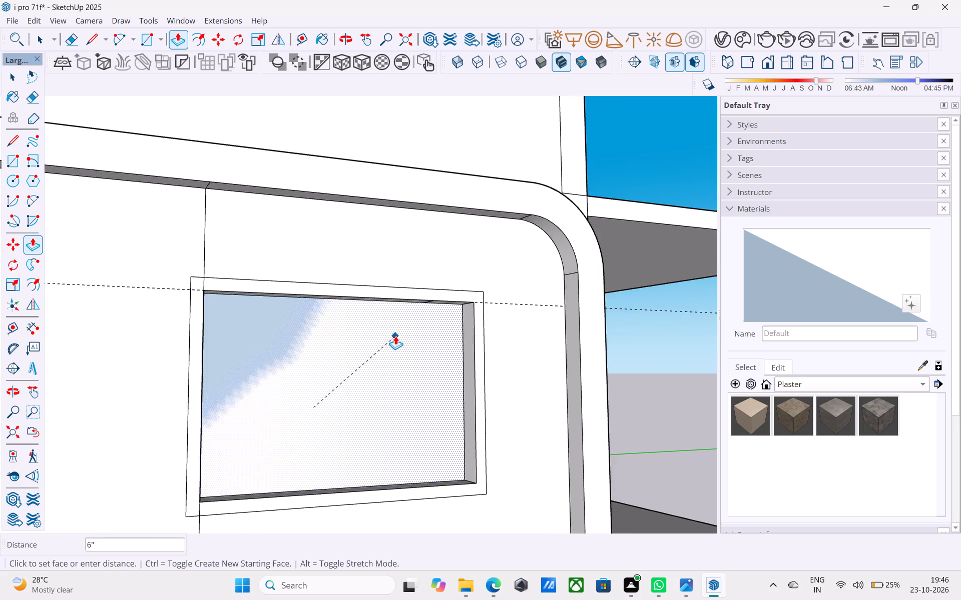
{"action": "left_click", "coordinate": [395, 337]}
{"action": "key", "text": "space"}
Examine the new window opening and the surrounding floors of the facade from several angles.
{"action": "scroll", "coordinate": [395, 337], "scroll_direction": "down", "scroll_amount": 8}
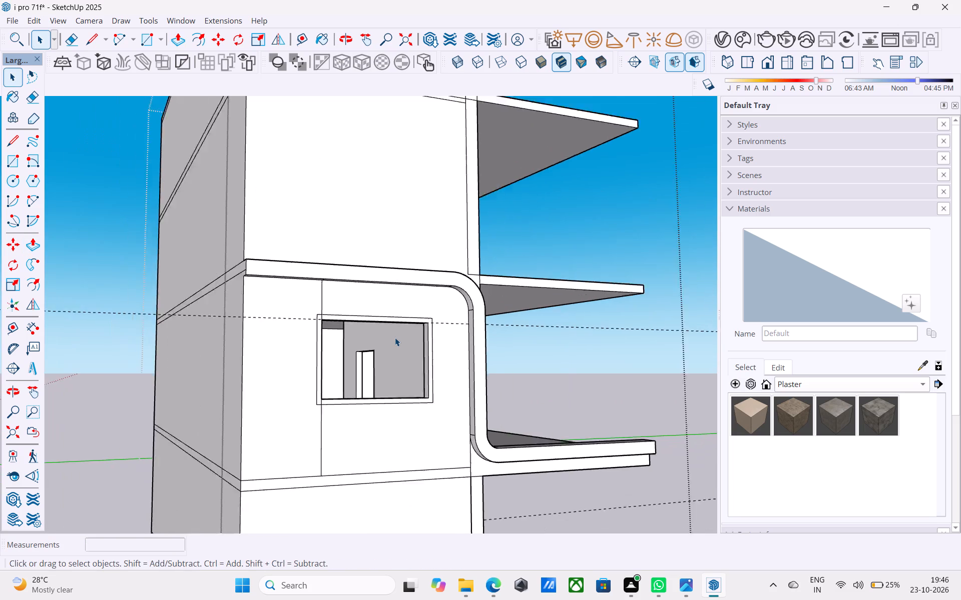
{"action": "scroll", "coordinate": [395, 337], "scroll_direction": "down", "scroll_amount": 13}
{"action": "middle_click_drag", "start_coordinate": [398, 342], "coordinate": [372, 340]}
{"action": "scroll", "coordinate": [407, 360], "scroll_direction": "down", "scroll_amount": 2}
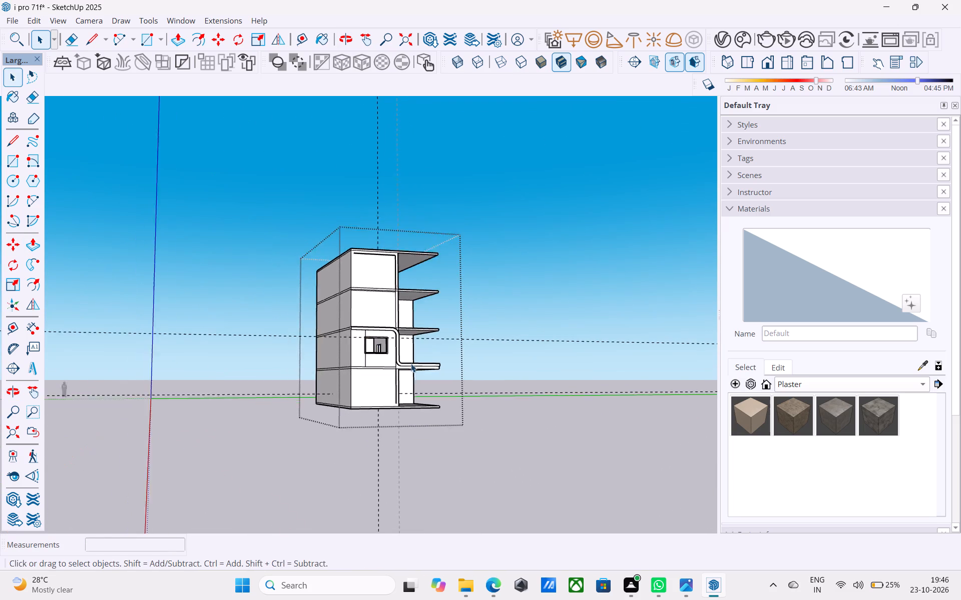
{"action": "scroll", "coordinate": [411, 363], "scroll_direction": "down", "scroll_amount": 3}
{"action": "middle_click_drag", "start_coordinate": [411, 364], "coordinate": [332, 354]}
{"action": "scroll", "coordinate": [330, 345], "scroll_direction": "down", "scroll_amount": 5}
{"action": "scroll", "coordinate": [334, 347], "scroll_direction": "up", "scroll_amount": 20}
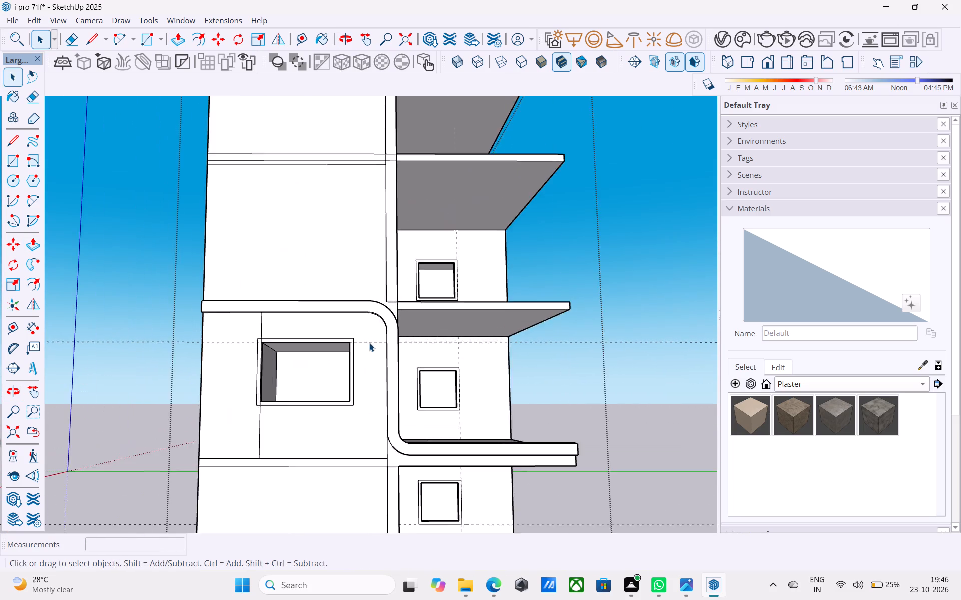
{"action": "scroll", "coordinate": [369, 343], "scroll_direction": "down", "scroll_amount": 4}
{"action": "middle_click_drag", "start_coordinate": [367, 348], "coordinate": [395, 402]}
{"action": "scroll", "coordinate": [330, 412], "scroll_direction": "up", "scroll_amount": 4}
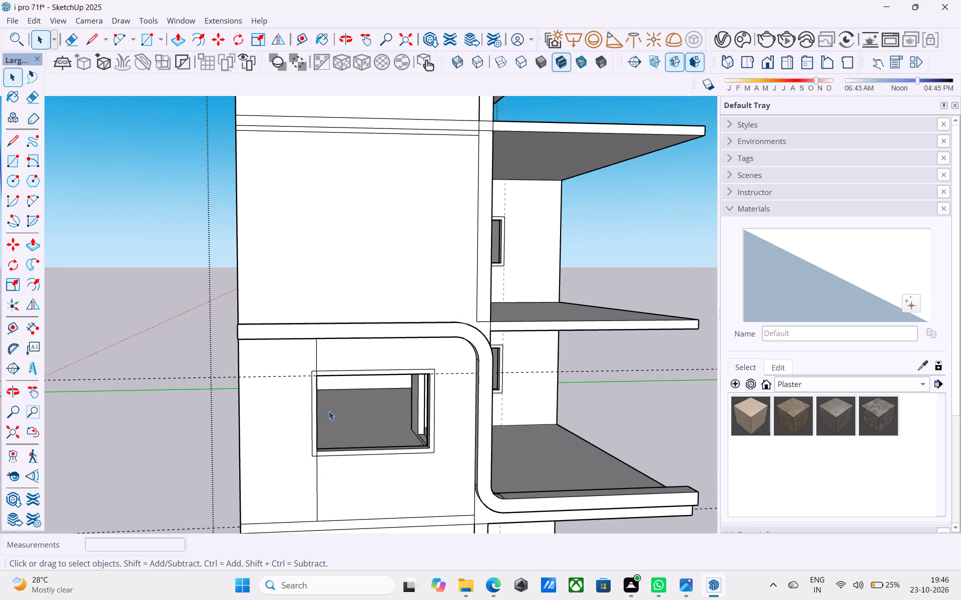
{"action": "scroll", "coordinate": [329, 411], "scroll_direction": "down", "scroll_amount": 6}
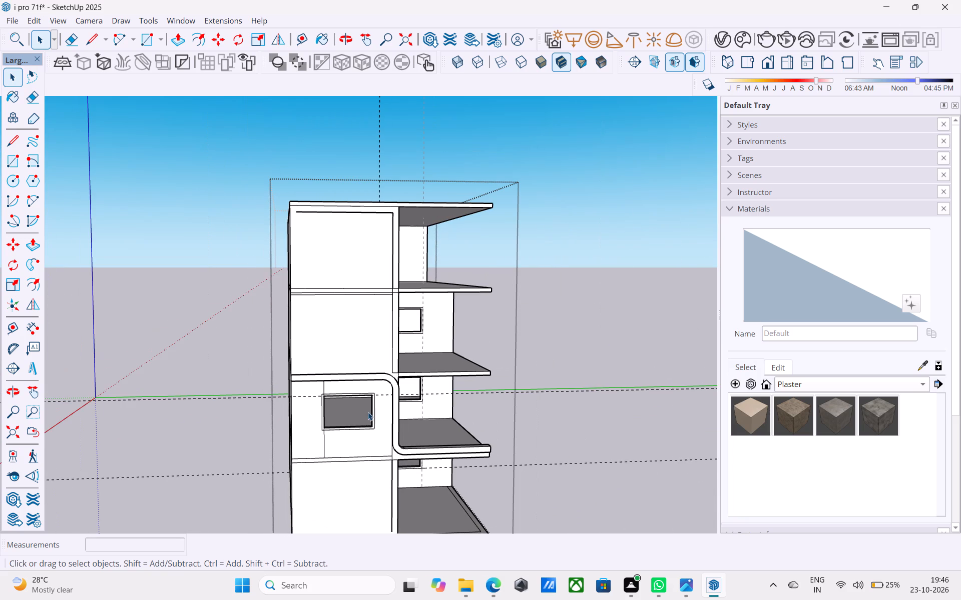
{"action": "scroll", "coordinate": [370, 406], "scroll_direction": "up", "scroll_amount": 6}
{"action": "scroll", "coordinate": [370, 405], "scroll_direction": "down", "scroll_amount": 6}
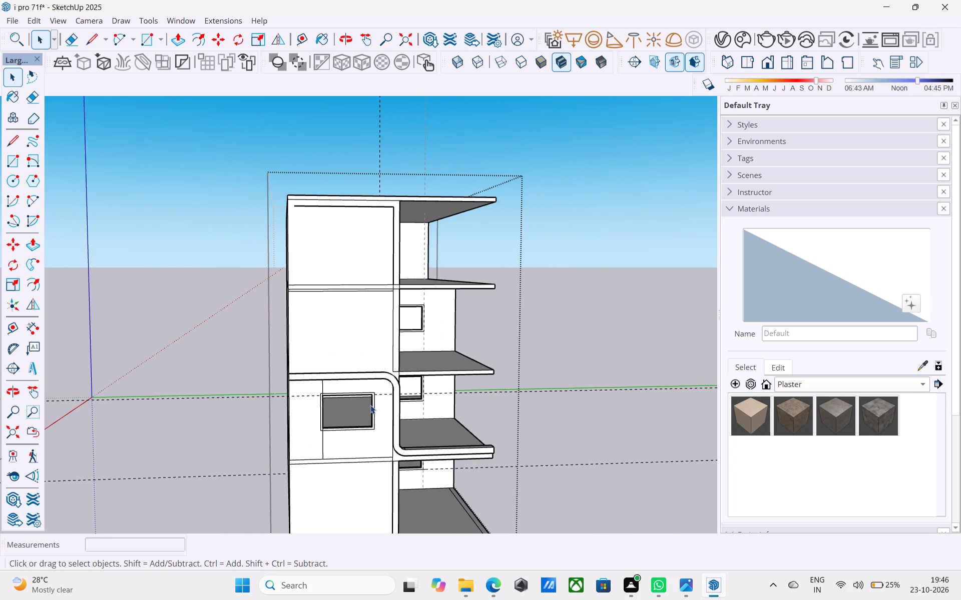
{"action": "scroll", "coordinate": [370, 404], "scroll_direction": "down", "scroll_amount": 4}
{"action": "middle_click_drag", "start_coordinate": [365, 327], "coordinate": [345, 318]}
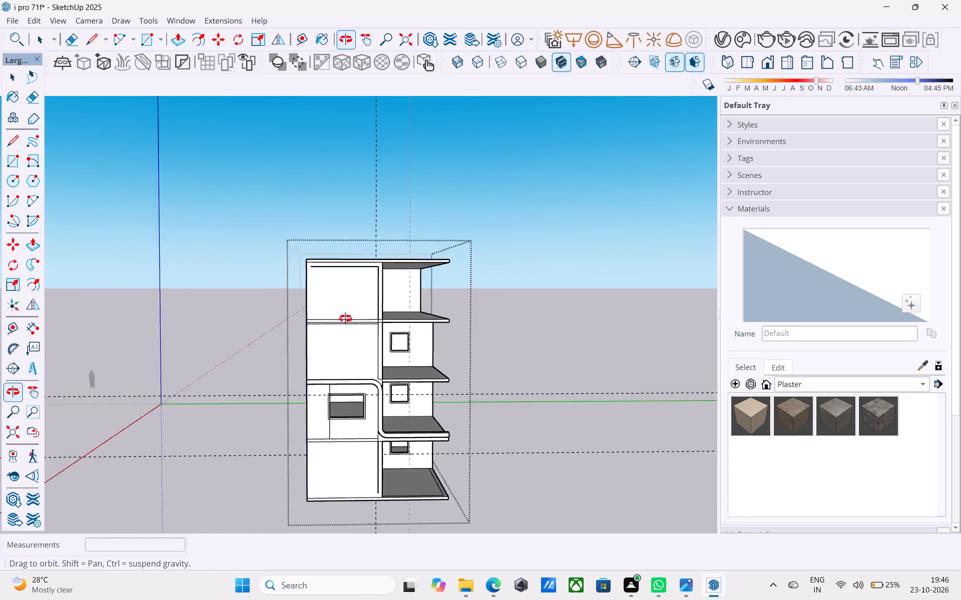
{"action": "middle_click_drag", "start_coordinate": [345, 318], "coordinate": [345, 318]}
{"action": "scroll", "coordinate": [345, 341], "scroll_direction": "up", "scroll_amount": 6}
{"action": "middle_click_drag", "start_coordinate": [342, 350], "coordinate": [344, 357]}
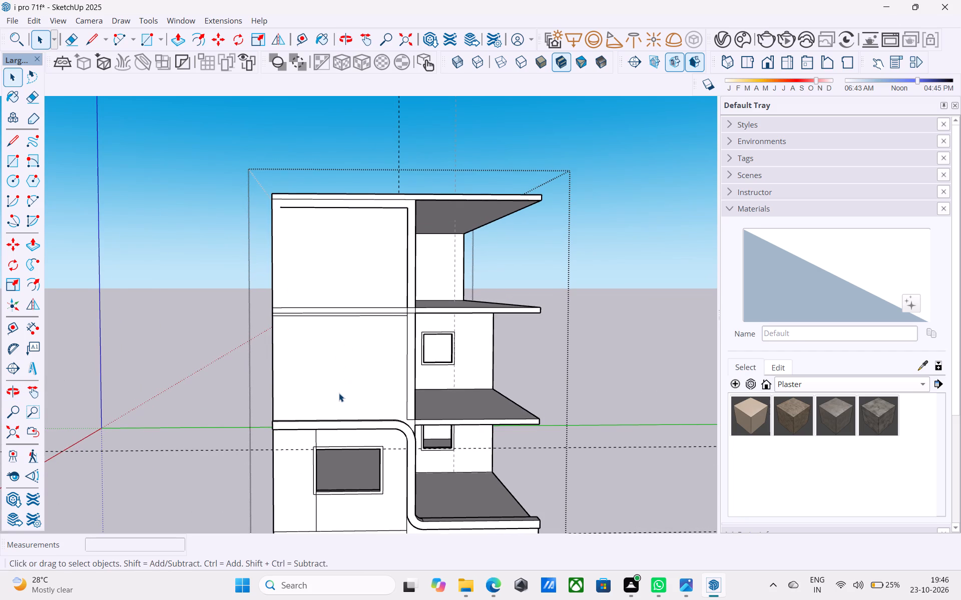
{"action": "middle_click_drag", "start_coordinate": [339, 393], "coordinate": [350, 371], "text": "shift"}
{"action": "scroll", "coordinate": [339, 390], "scroll_direction": "up", "scroll_amount": 1, "text": "shift"}
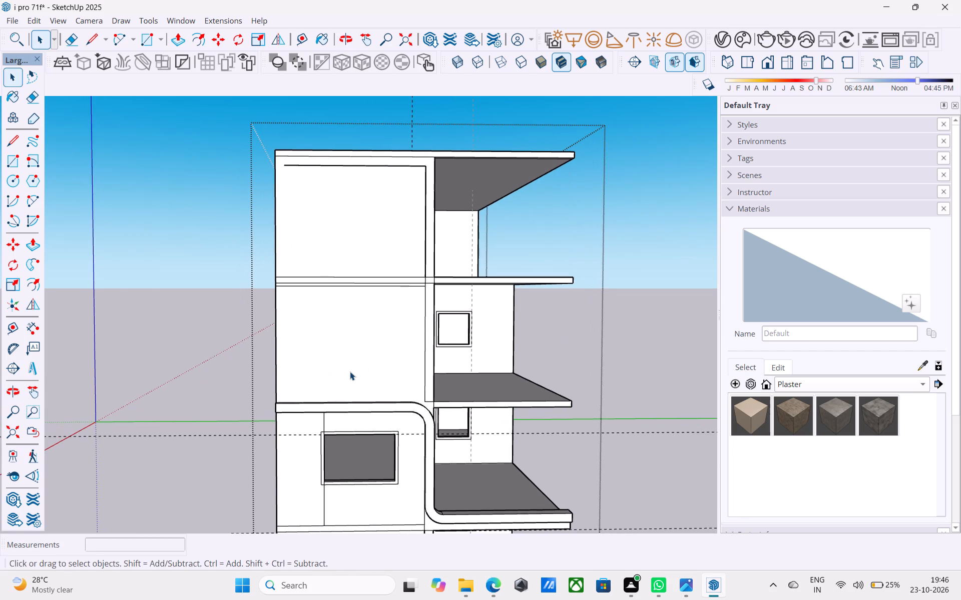
Draw a vertical line about 22' 3" long from the window surround's upper outer corner to the horizontal line below the roof slab.
{"action": "key", "text": "l"}
{"action": "scroll", "coordinate": [315, 442], "scroll_direction": "up", "scroll_amount": 8}
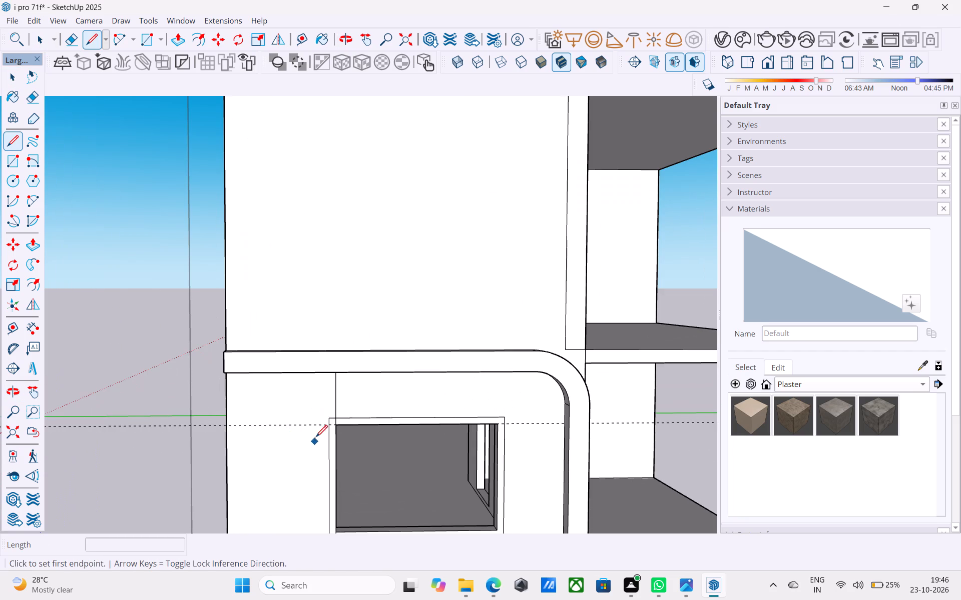
{"action": "left_click", "coordinate": [327, 416]}
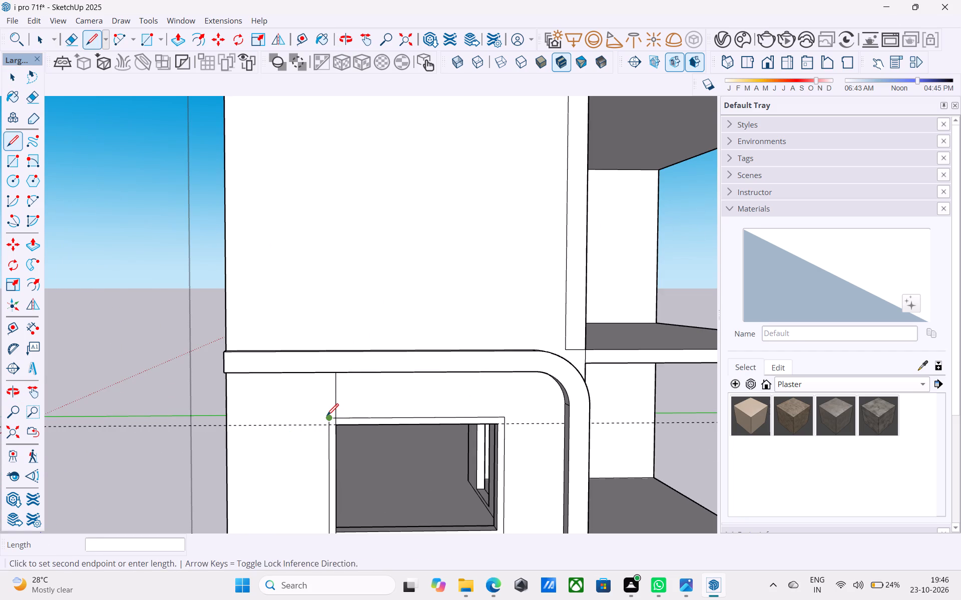
{"action": "scroll", "coordinate": [400, 289], "scroll_direction": "down", "scroll_amount": 4}
{"action": "middle_click_drag", "start_coordinate": [395, 287], "coordinate": [388, 406]}
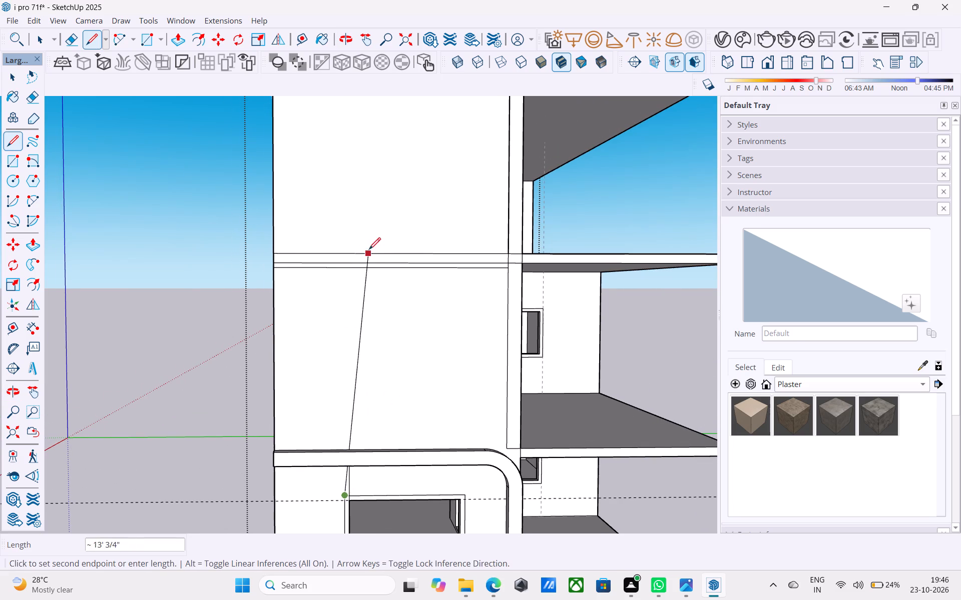
{"action": "middle_click_drag", "start_coordinate": [369, 250], "coordinate": [359, 433]}
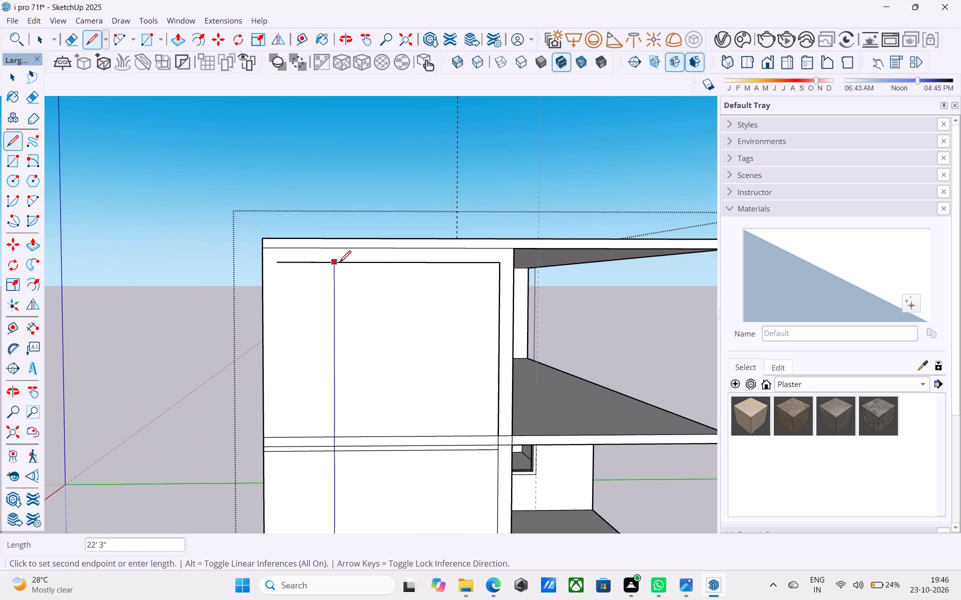
{"action": "left_click", "coordinate": [337, 262]}
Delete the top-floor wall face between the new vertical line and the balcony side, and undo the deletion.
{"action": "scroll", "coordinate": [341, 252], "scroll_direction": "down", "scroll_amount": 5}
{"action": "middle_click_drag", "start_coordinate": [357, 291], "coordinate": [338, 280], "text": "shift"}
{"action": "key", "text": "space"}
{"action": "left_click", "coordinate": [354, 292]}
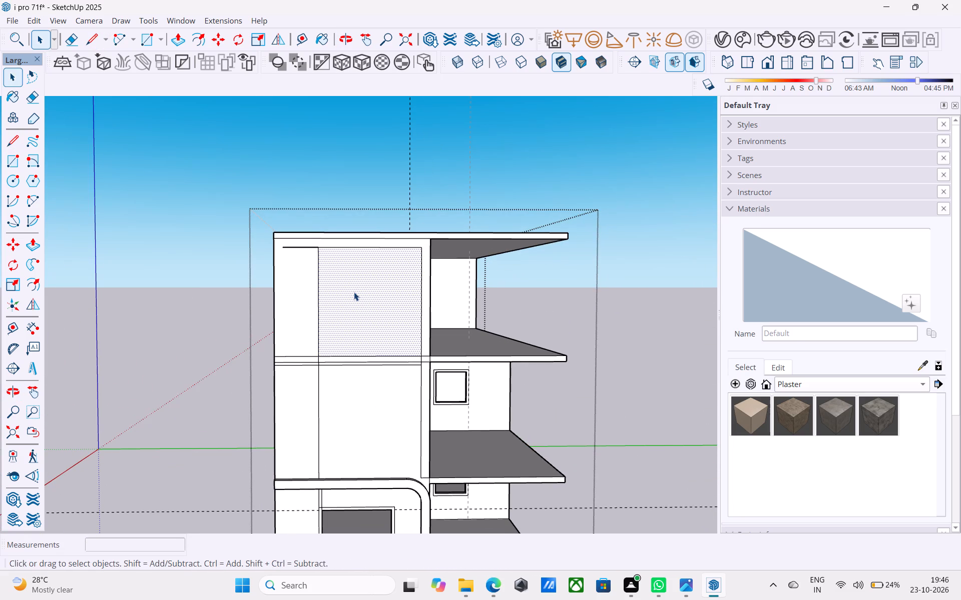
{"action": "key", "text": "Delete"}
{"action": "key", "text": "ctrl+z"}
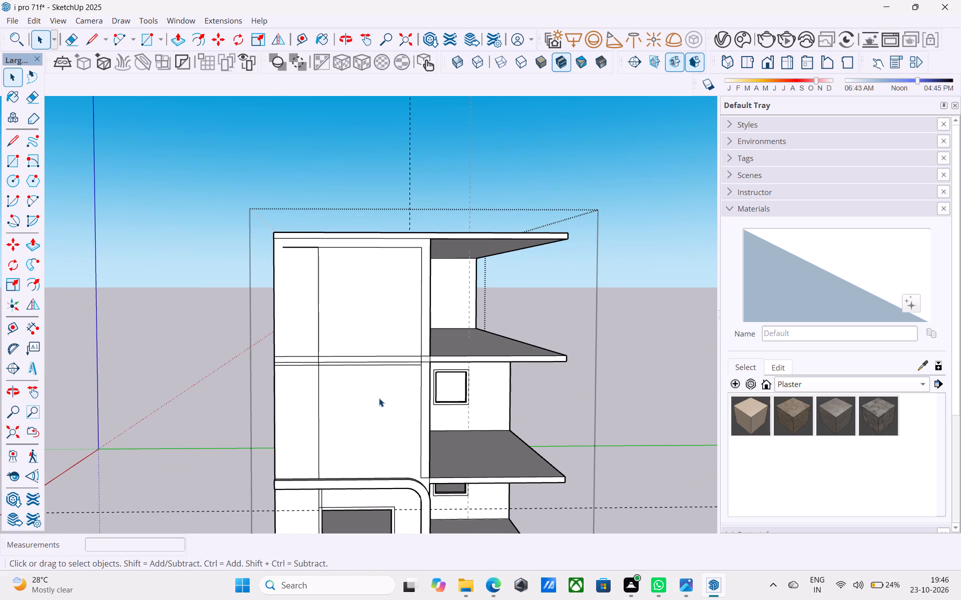
Place a horizontal guide on the enclosed wall 3' above the projecting frame's top edge.
{"action": "middle_click_drag", "start_coordinate": [378, 397], "coordinate": [404, 262]}
{"action": "middle_click_drag", "start_coordinate": [394, 329], "coordinate": [373, 341], "text": "shift"}
{"action": "middle_click_drag", "start_coordinate": [377, 343], "coordinate": [309, 411], "text": "shift"}
{"action": "scroll", "coordinate": [309, 411], "scroll_direction": "up", "scroll_amount": 2}
{"action": "key", "text": "t"}
{"action": "scroll", "coordinate": [311, 418], "scroll_direction": "up", "scroll_amount": 5}
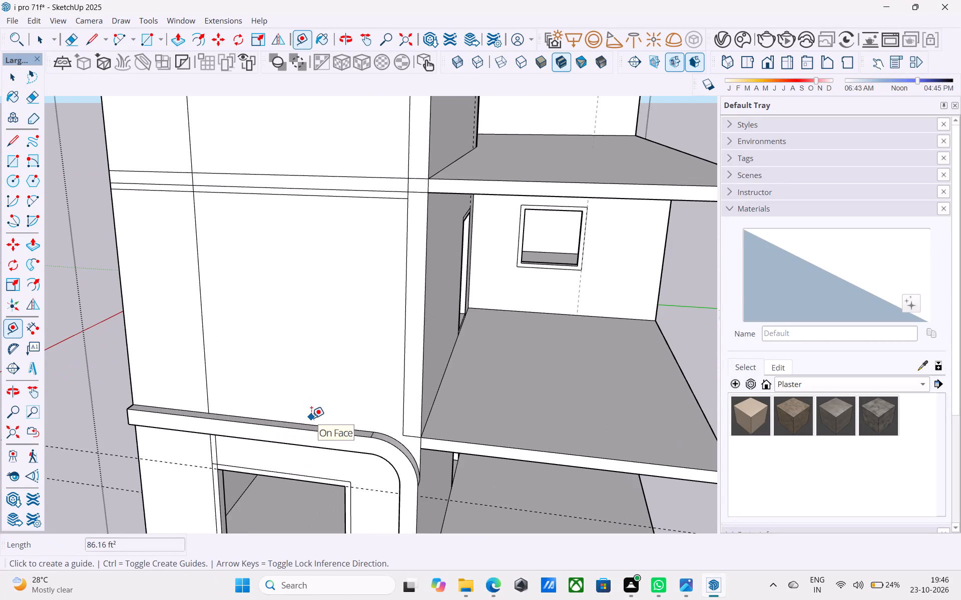
{"action": "left_click", "coordinate": [312, 422]}
{"action": "type", "text": "3'"}
{"action": "key", "text": "Return"}
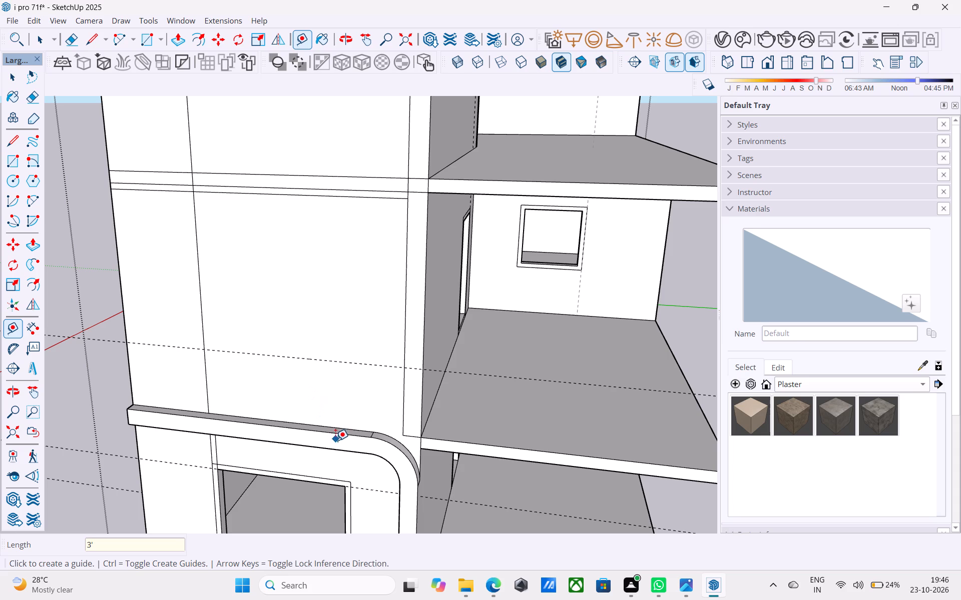
Place a horizontal guide on the top-floor wall 3' above the upper floor-slab line.
{"action": "scroll", "coordinate": [336, 441], "scroll_direction": "down", "scroll_amount": 2}
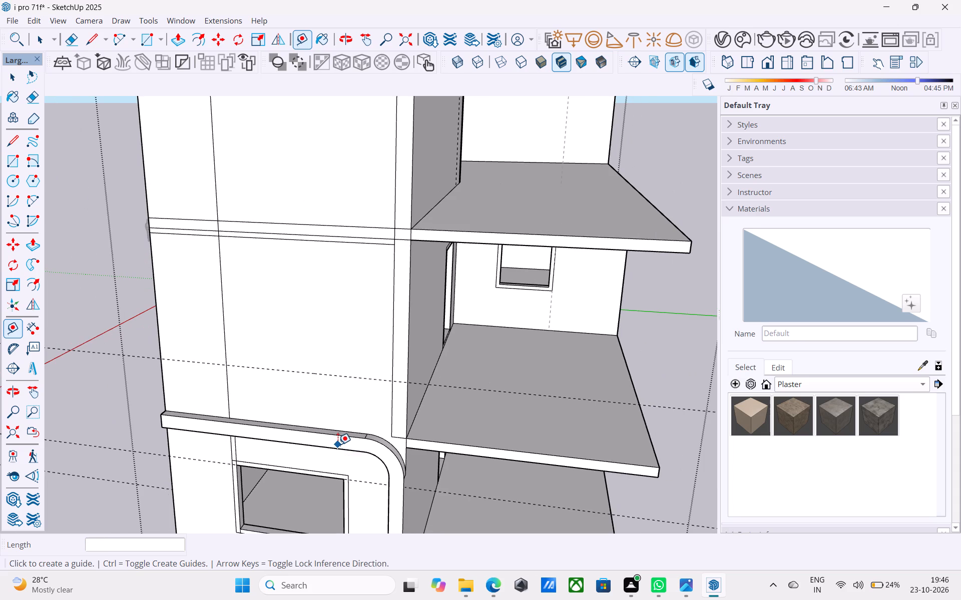
{"action": "scroll", "coordinate": [338, 444], "scroll_direction": "down", "scroll_amount": 2}
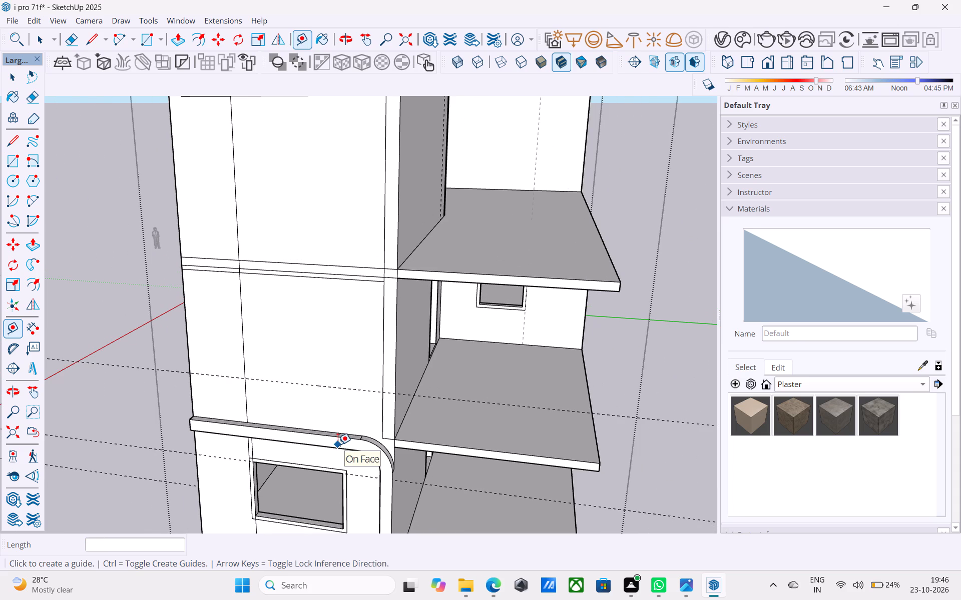
{"action": "scroll", "coordinate": [338, 443], "scroll_direction": "down", "scroll_amount": 3}
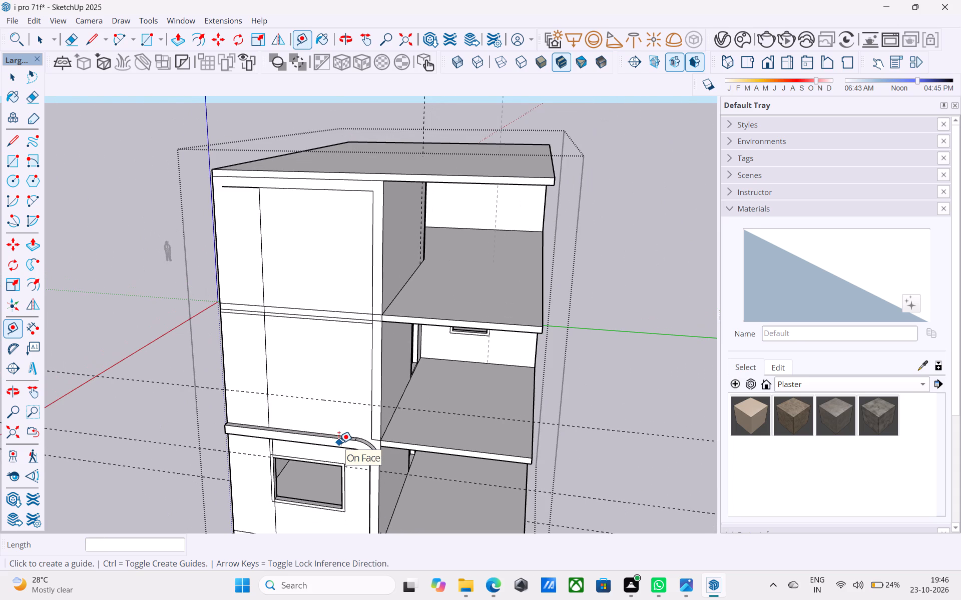
{"action": "scroll", "coordinate": [391, 430], "scroll_direction": "down", "scroll_amount": 3}
{"action": "scroll", "coordinate": [333, 332], "scroll_direction": "up", "scroll_amount": 7}
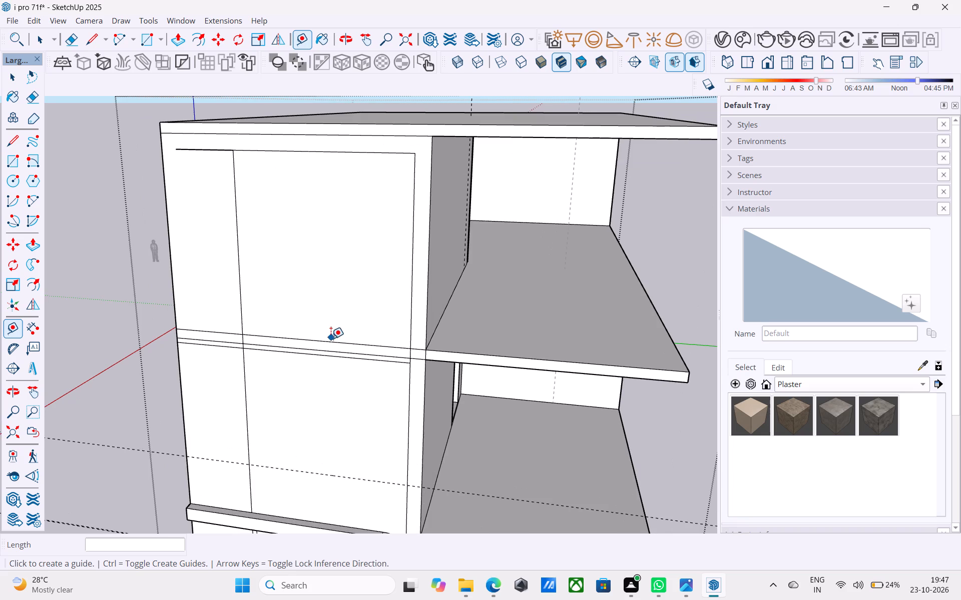
{"action": "left_click", "coordinate": [332, 326]}
{"action": "key", "text": "t"}
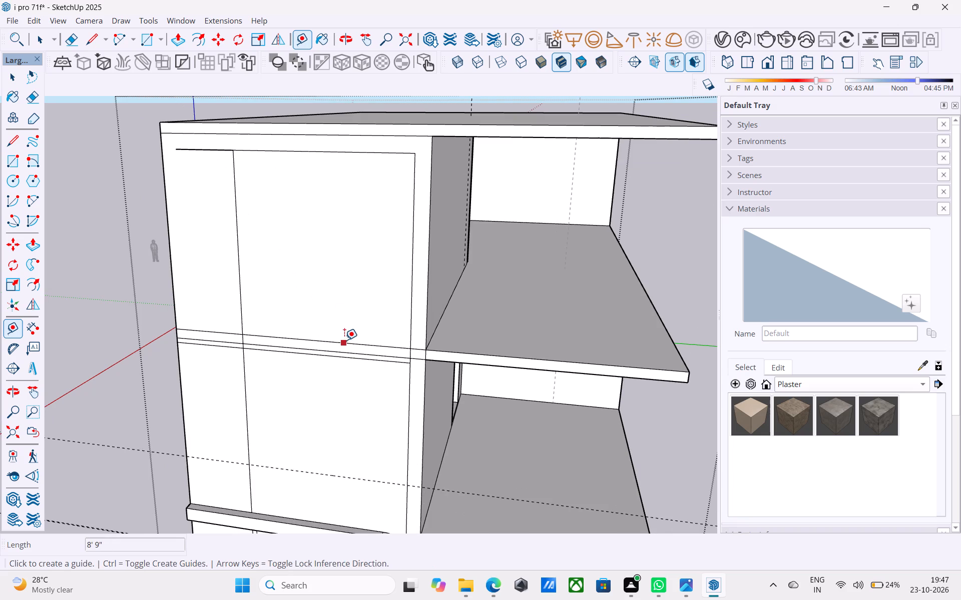
{"action": "left_click", "coordinate": [344, 340]}
{"action": "type", "text": "3'"}
{"action": "key", "text": "Return"}
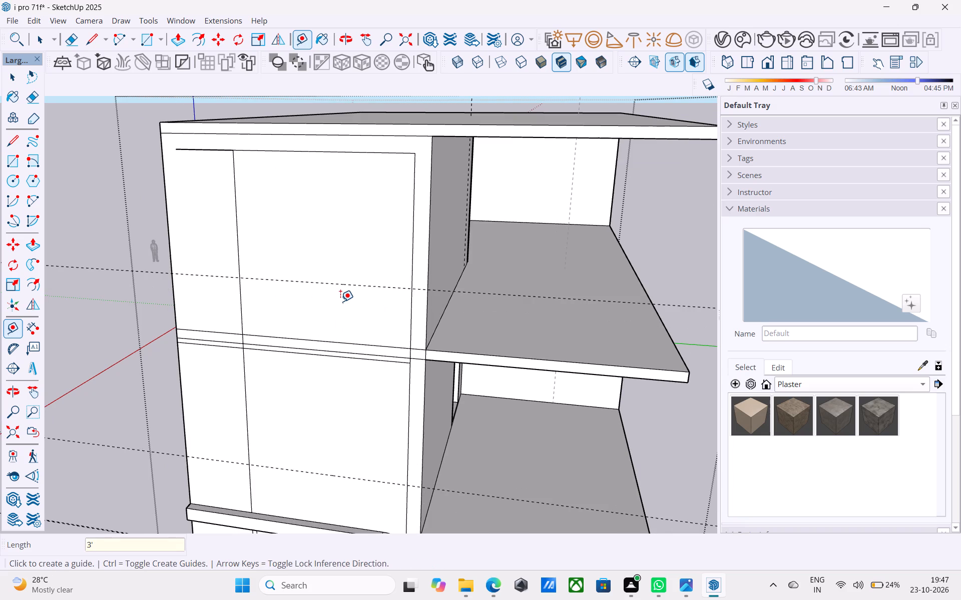
{"action": "key", "text": "space"}
Examine the facade with its window opening and guides from below and straight on.
{"action": "scroll", "coordinate": [344, 301], "scroll_direction": "down", "scroll_amount": 5}
{"action": "middle_click_drag", "start_coordinate": [365, 366], "coordinate": [394, 322]}
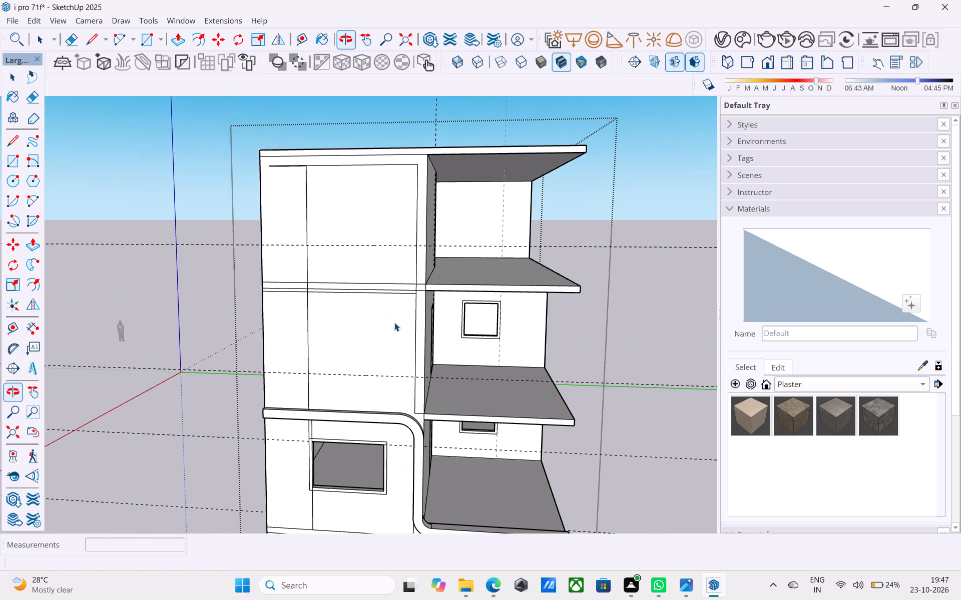
{"action": "scroll", "coordinate": [395, 322], "scroll_direction": "down", "scroll_amount": 2}
{"action": "middle_click_drag", "start_coordinate": [392, 332], "coordinate": [410, 280]}
{"action": "scroll", "coordinate": [408, 290], "scroll_direction": "down", "scroll_amount": 1}
{"action": "middle_click_drag", "start_coordinate": [394, 332], "coordinate": [400, 306]}
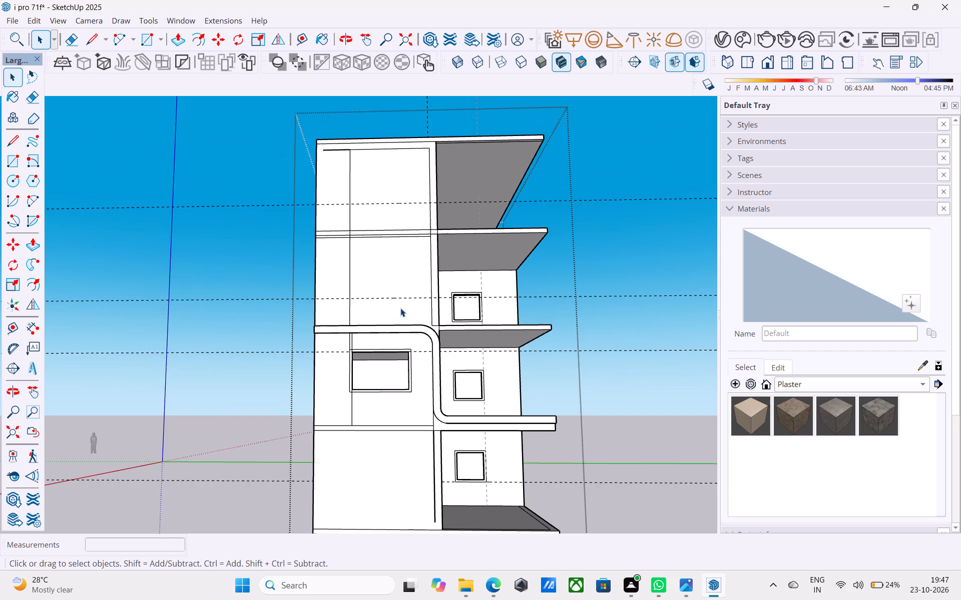
{"action": "scroll", "coordinate": [400, 308], "scroll_direction": "down", "scroll_amount": 3}
{"action": "middle_click_drag", "start_coordinate": [393, 318], "coordinate": [401, 303]}
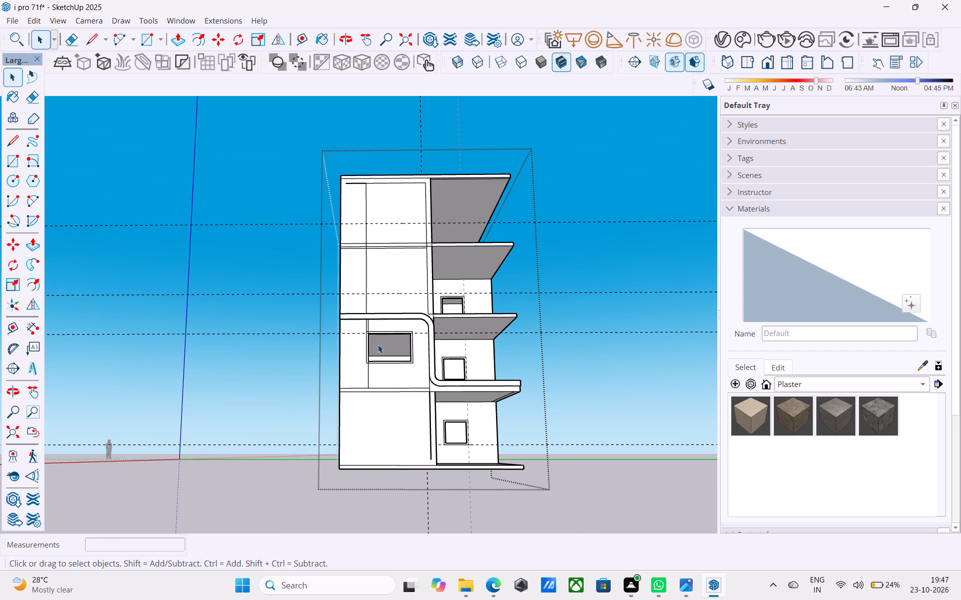
{"action": "middle_click_drag", "start_coordinate": [354, 376], "coordinate": [344, 369]}
{"action": "middle_click_drag", "start_coordinate": [383, 308], "coordinate": [377, 374]}
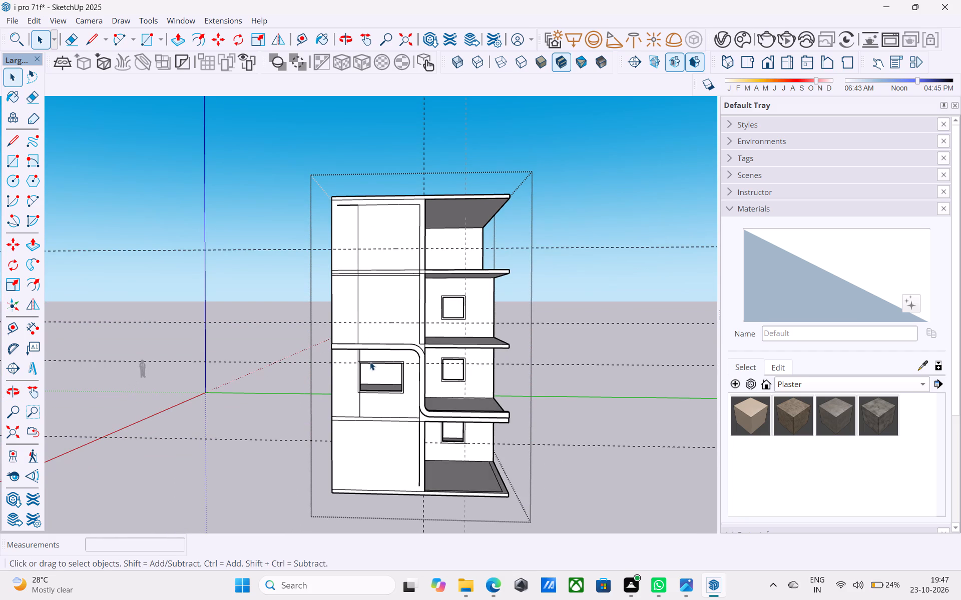
{"action": "middle_click_drag", "start_coordinate": [370, 402], "coordinate": [376, 399]}
{"action": "scroll", "coordinate": [357, 435], "scroll_direction": "up", "scroll_amount": 6}
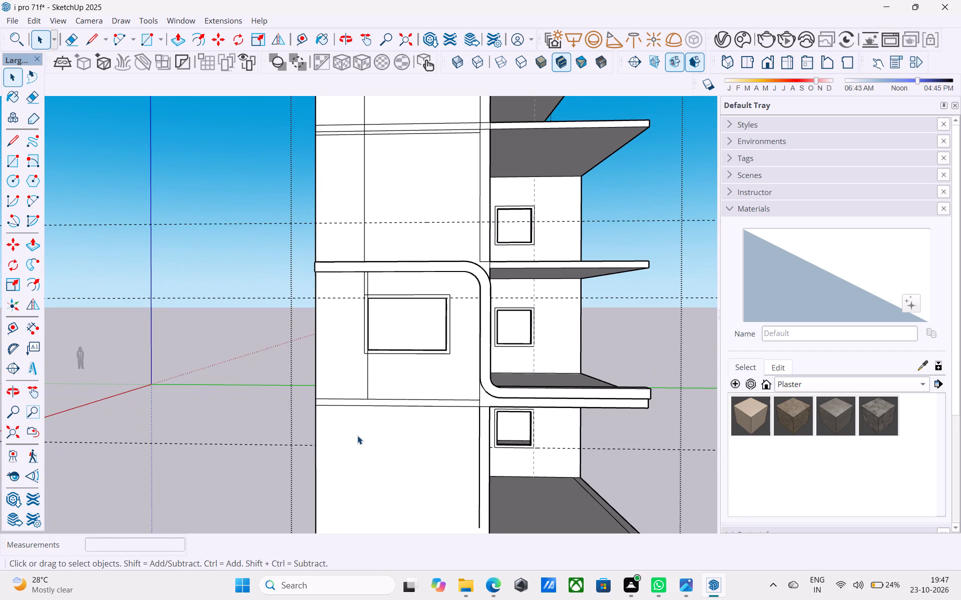
{"action": "scroll", "coordinate": [357, 435], "scroll_direction": "down", "scroll_amount": 4}
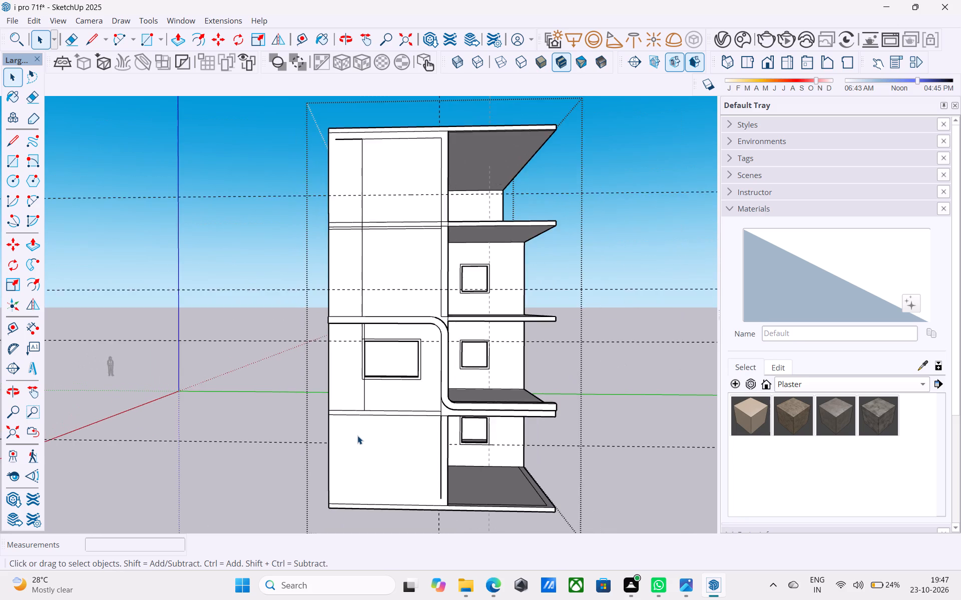
{"action": "scroll", "coordinate": [357, 435], "scroll_direction": "down", "scroll_amount": 3}
{"action": "middle_click_drag", "start_coordinate": [356, 435], "coordinate": [353, 428]}
{"action": "scroll", "coordinate": [357, 424], "scroll_direction": "up", "scroll_amount": 6}
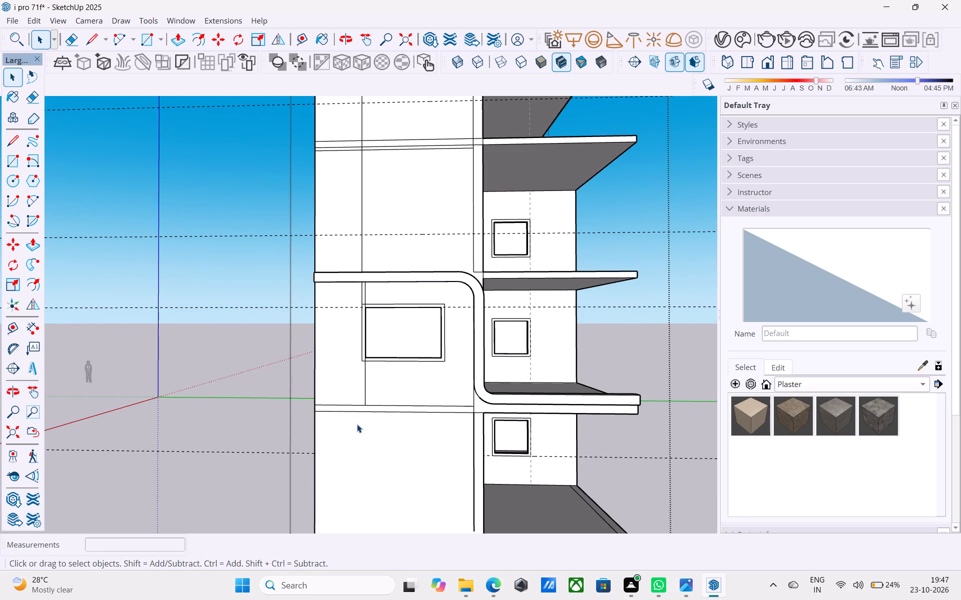
Draw a window rectangle 6' high by 4' wide above the projecting frame, starting where the vertical line meets the horizontal guide.
{"action": "scroll", "coordinate": [357, 424], "scroll_direction": "down", "scroll_amount": 6}
{"action": "scroll", "coordinate": [368, 428], "scroll_direction": "up", "scroll_amount": 6}
{"action": "scroll", "coordinate": [394, 270], "scroll_direction": "up", "scroll_amount": 2}
{"action": "middle_click_drag", "start_coordinate": [382, 255], "coordinate": [379, 369]}
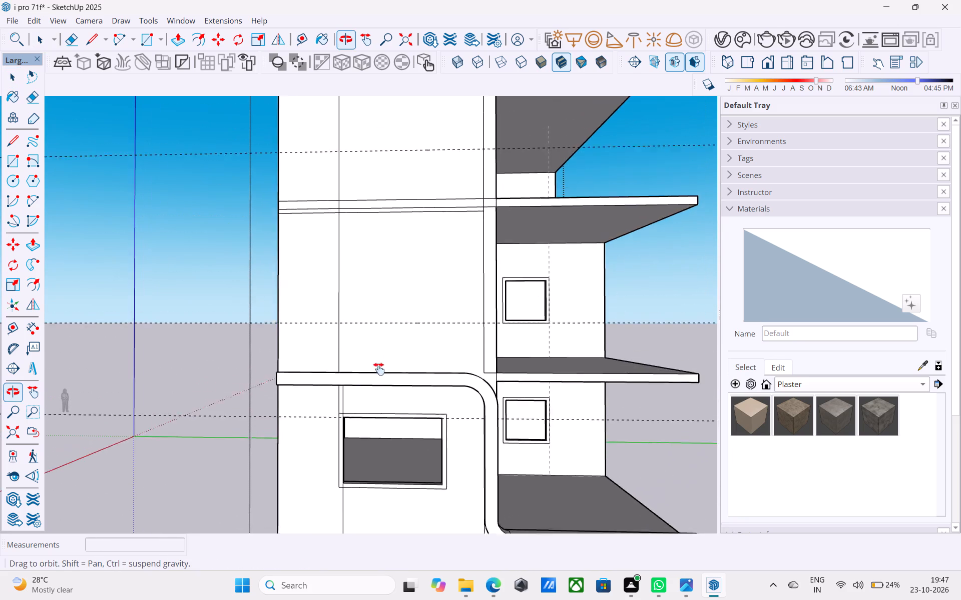
{"action": "middle_click_drag", "start_coordinate": [379, 369], "coordinate": [379, 384]}
{"action": "key", "text": "r"}
{"action": "left_click", "coordinate": [342, 350]}
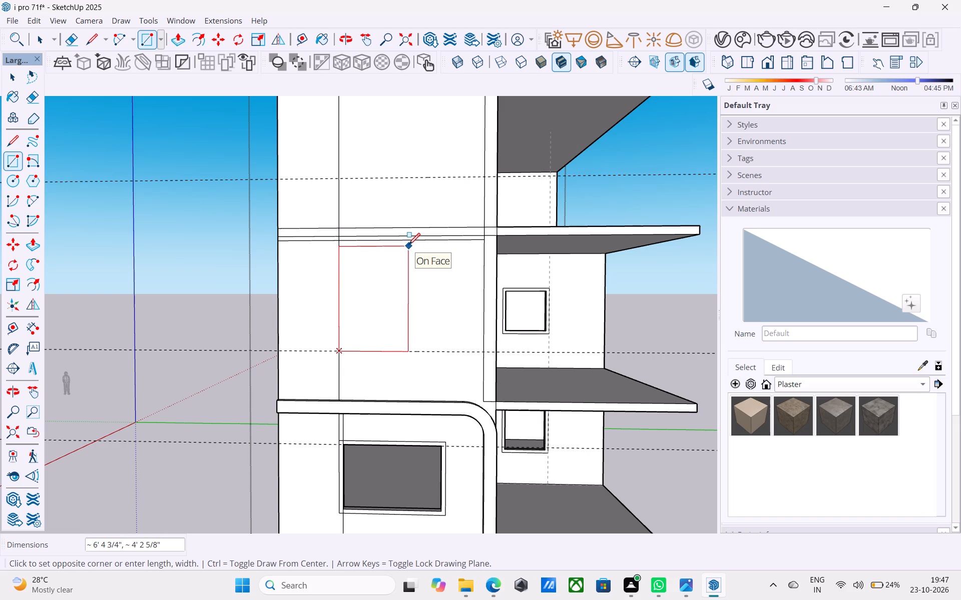
{"action": "type", "text": "6',4'"}
{"action": "key", "text": "Return"}
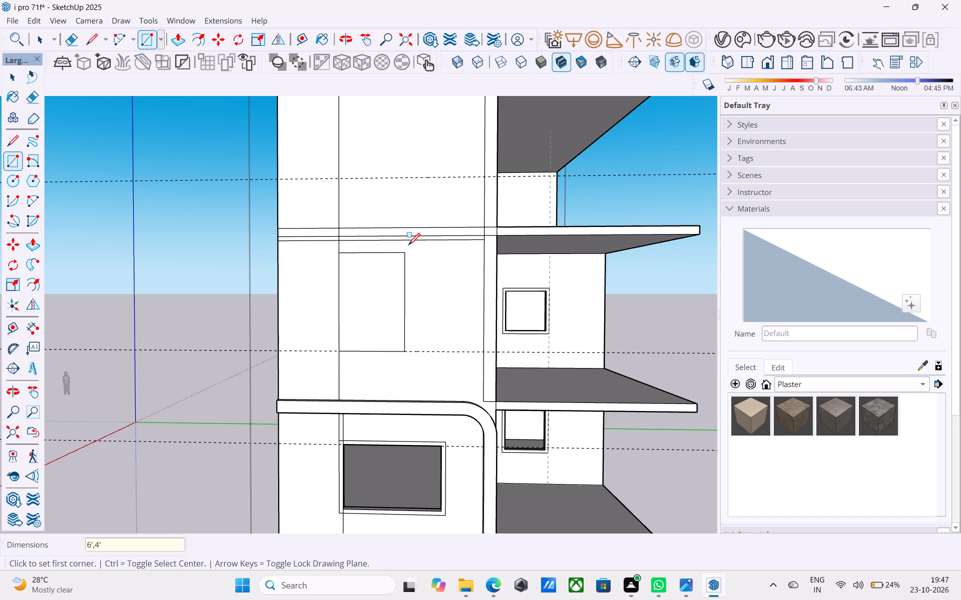
Offset the new window rectangle's outline 3" inward to form its frame.
{"action": "key", "text": "space"}
{"action": "left_click", "coordinate": [383, 282]}
{"action": "scroll", "coordinate": [383, 282], "scroll_direction": "up", "scroll_amount": 4}
{"action": "key", "text": "f"}
{"action": "left_click", "coordinate": [383, 282]}
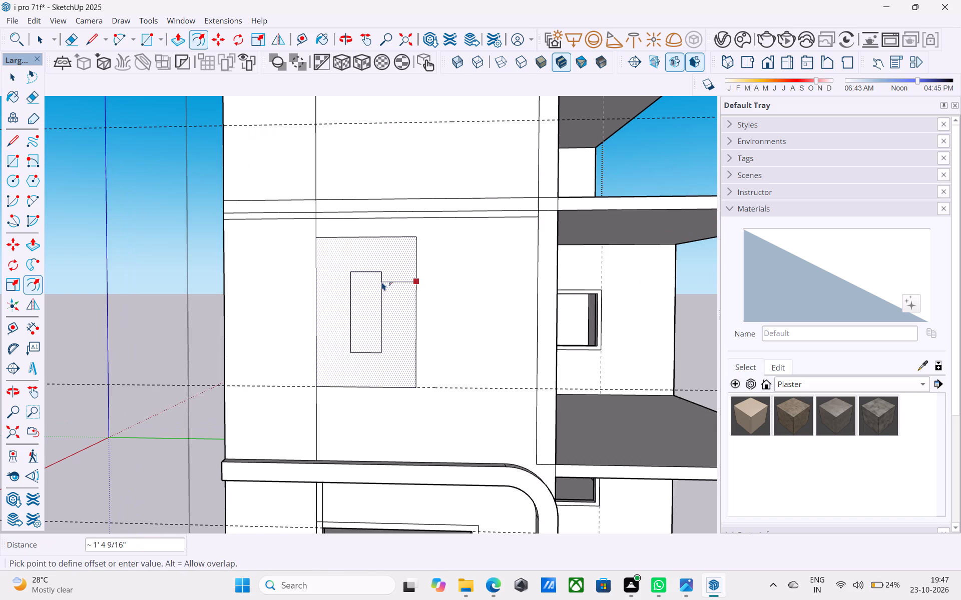
{"action": "key", "text": "3"}
{"action": "key", "text": "shift+quotedbl"}
{"action": "key", "text": "Return"}
{"action": "key", "text": "space"}
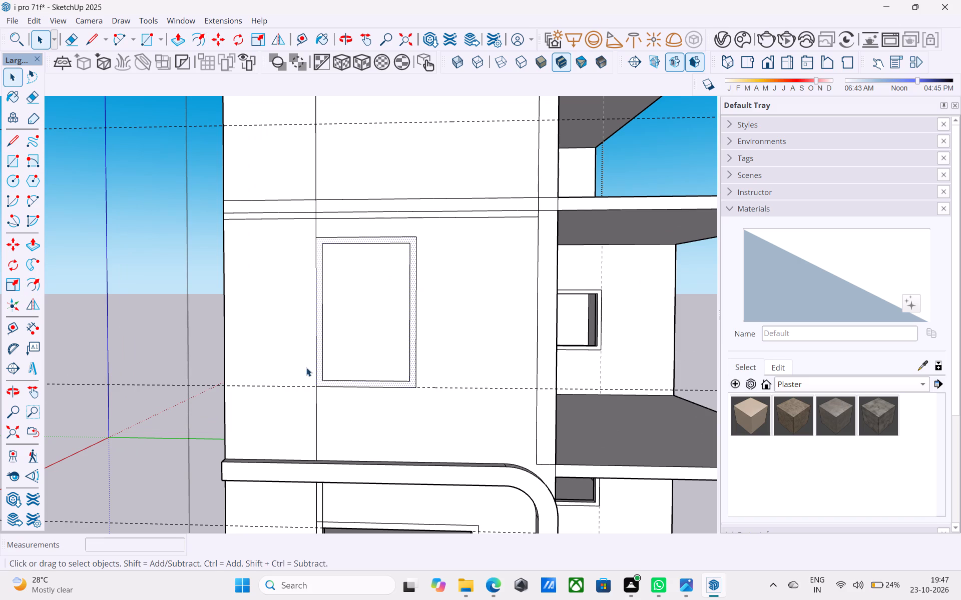
Copy the window frame up to the top-floor wall, aligning its lower corner with the vertical line and the horizontal guide.
{"action": "key", "text": "m"}
{"action": "left_click", "coordinate": [314, 386]}
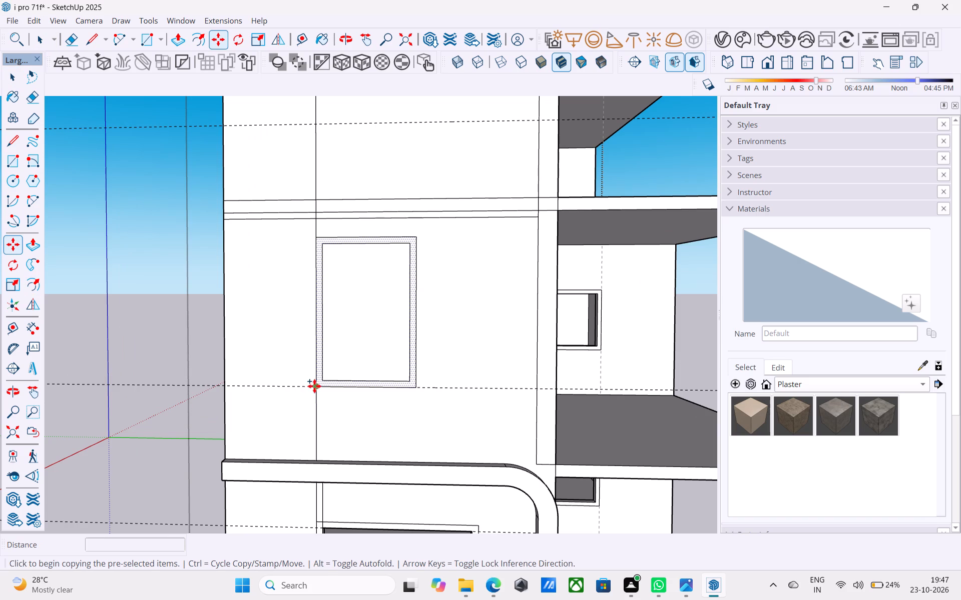
{"action": "scroll", "coordinate": [318, 259], "scroll_direction": "down", "scroll_amount": 5}
{"action": "middle_click_drag", "start_coordinate": [318, 260], "coordinate": [337, 418], "text": "shift"}
{"action": "scroll", "coordinate": [325, 374], "scroll_direction": "up", "scroll_amount": 6}
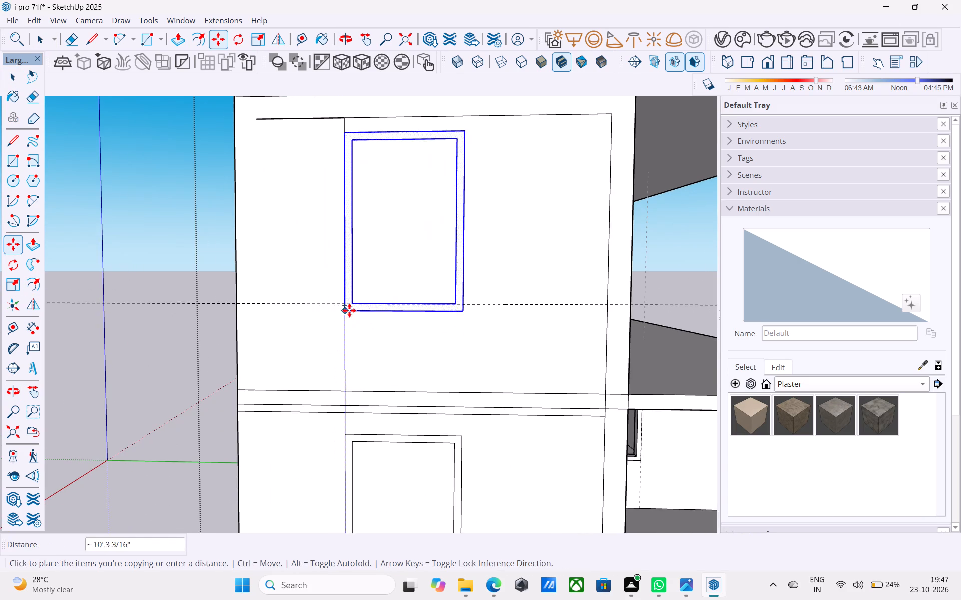
{"action": "left_click", "coordinate": [346, 303]}
{"action": "scroll", "coordinate": [359, 233], "scroll_direction": "down", "scroll_amount": 6}
{"action": "key", "text": "space"}
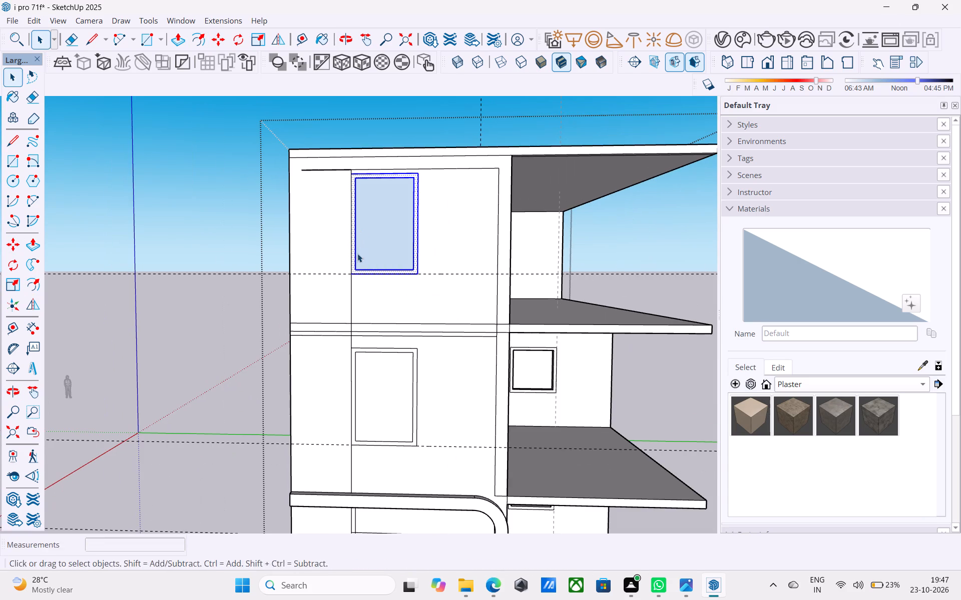
Draw a rectangle over the inner outline of the copied top-floor window frame, from corner to opposite corner.
{"action": "key", "text": "r"}
{"action": "scroll", "coordinate": [361, 215], "scroll_direction": "up", "scroll_amount": 7}
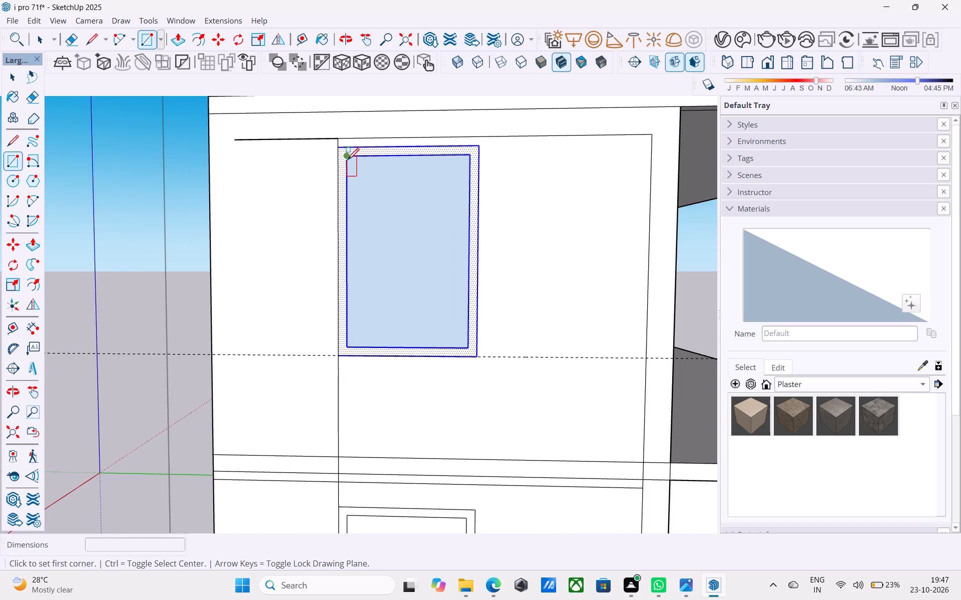
{"action": "left_click", "coordinate": [347, 160]}
{"action": "left_click", "coordinate": [467, 347]}
{"action": "scroll", "coordinate": [303, 280], "scroll_direction": "down", "scroll_amount": 7}
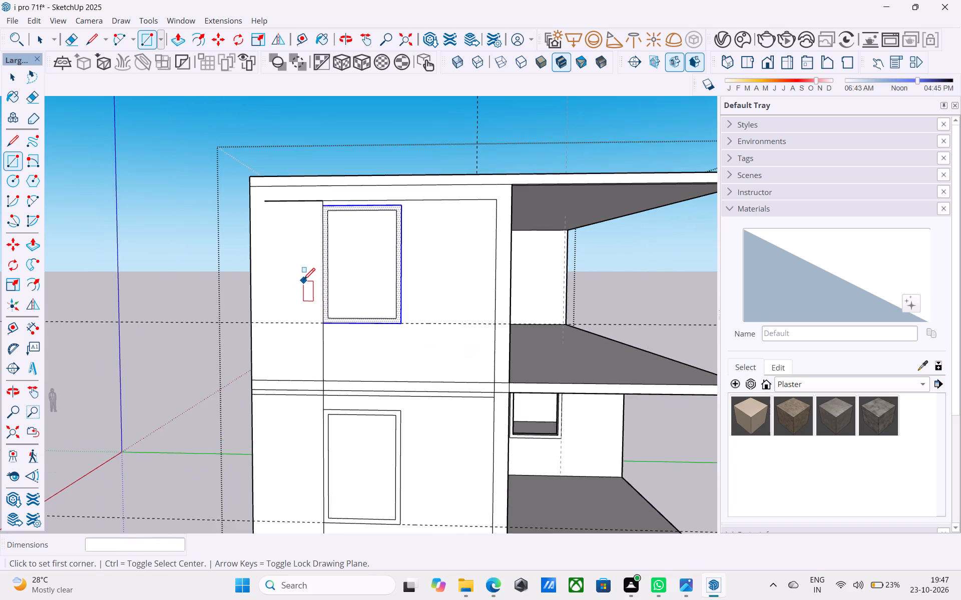
Examine the facade and the two new window outlines from several angles and distances.
{"action": "scroll", "coordinate": [303, 281], "scroll_direction": "down", "scroll_amount": 3}
{"action": "middle_click_drag", "start_coordinate": [417, 299], "coordinate": [310, 277]}
{"action": "scroll", "coordinate": [312, 273], "scroll_direction": "down", "scroll_amount": 11}
{"action": "middle_click_drag", "start_coordinate": [333, 265], "coordinate": [354, 252]}
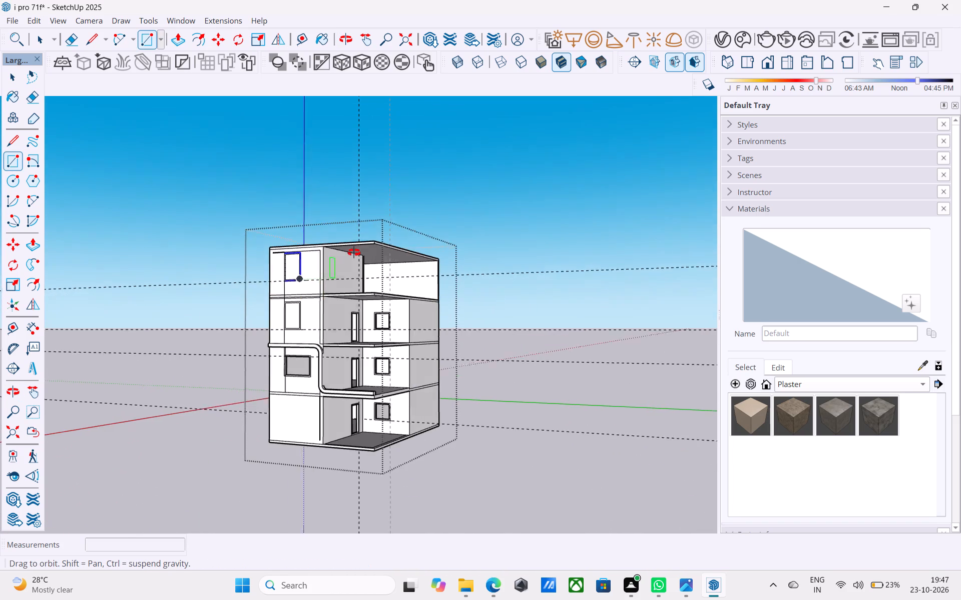
{"action": "middle_click_drag", "start_coordinate": [354, 252], "coordinate": [431, 254]}
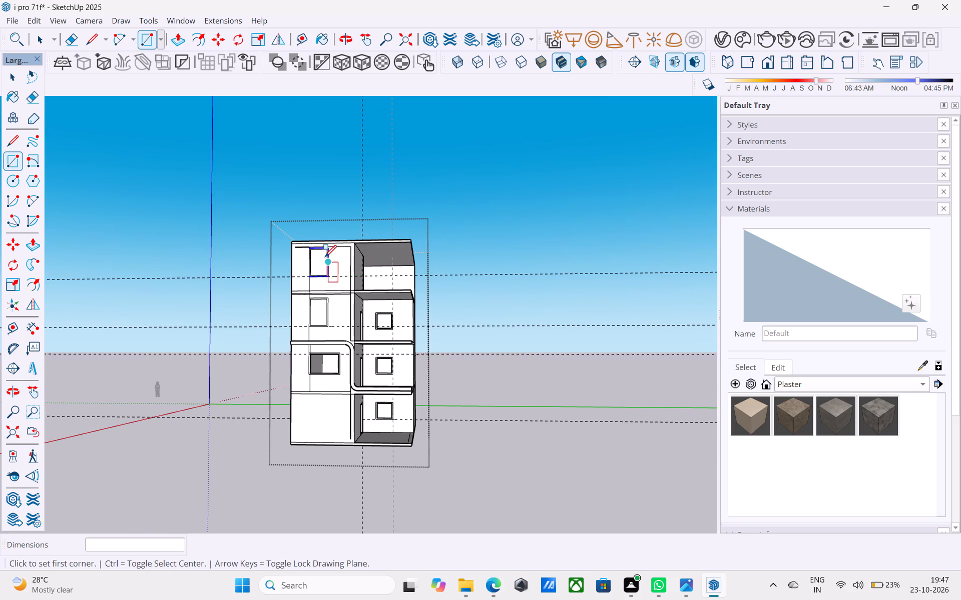
{"action": "middle_click_drag", "start_coordinate": [320, 259], "coordinate": [355, 322], "text": "shift"}
{"action": "scroll", "coordinate": [341, 291], "scroll_direction": "up", "scroll_amount": 6}
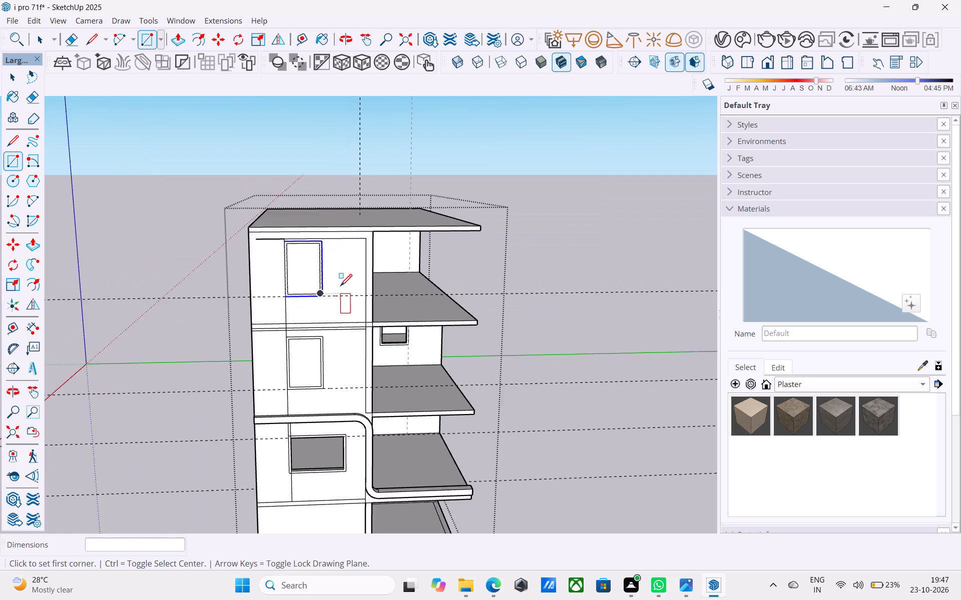
{"action": "scroll", "coordinate": [340, 287], "scroll_direction": "down", "scroll_amount": 3}
{"action": "middle_click_drag", "start_coordinate": [339, 289], "coordinate": [339, 283], "text": "shift"}
{"action": "scroll", "coordinate": [338, 284], "scroll_direction": "up", "scroll_amount": 3}
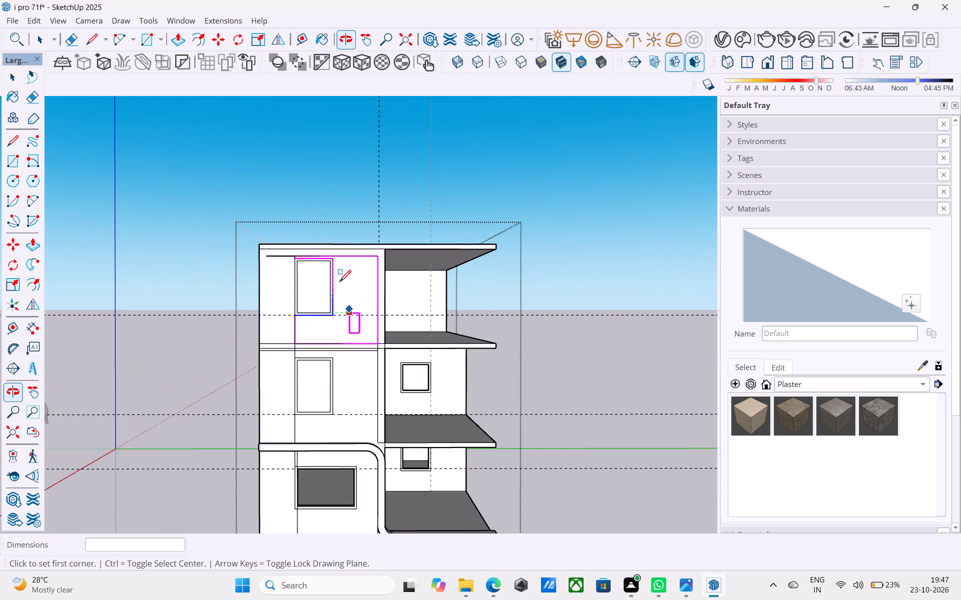
{"action": "middle_click_drag", "start_coordinate": [337, 287], "coordinate": [326, 276]}
{"action": "scroll", "coordinate": [326, 277], "scroll_direction": "up", "scroll_amount": 5}
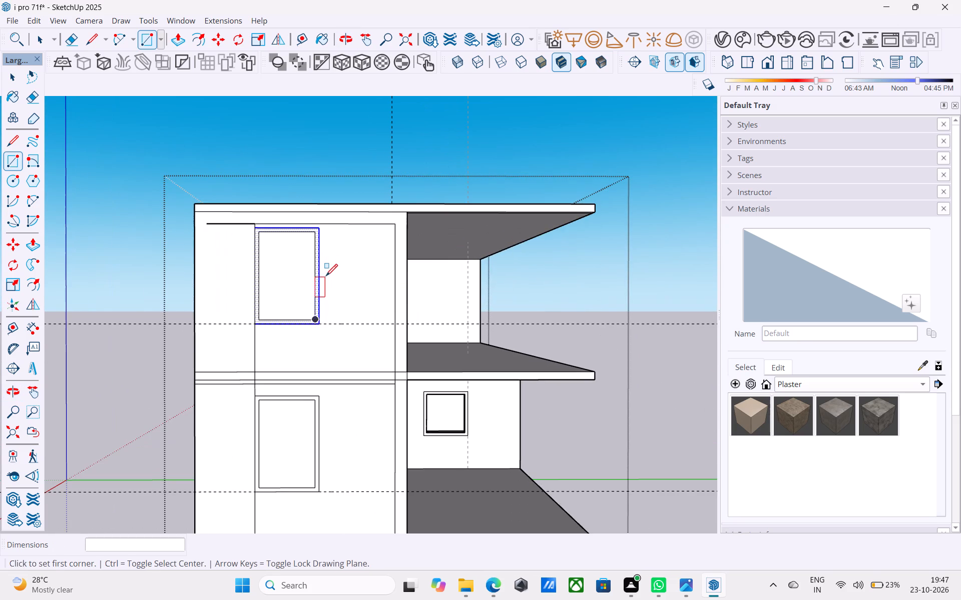
{"action": "key", "text": "space"}
{"action": "scroll", "coordinate": [241, 253], "scroll_direction": "down", "scroll_amount": 6}
{"action": "middle_click_drag", "start_coordinate": [240, 258], "coordinate": [231, 253]}
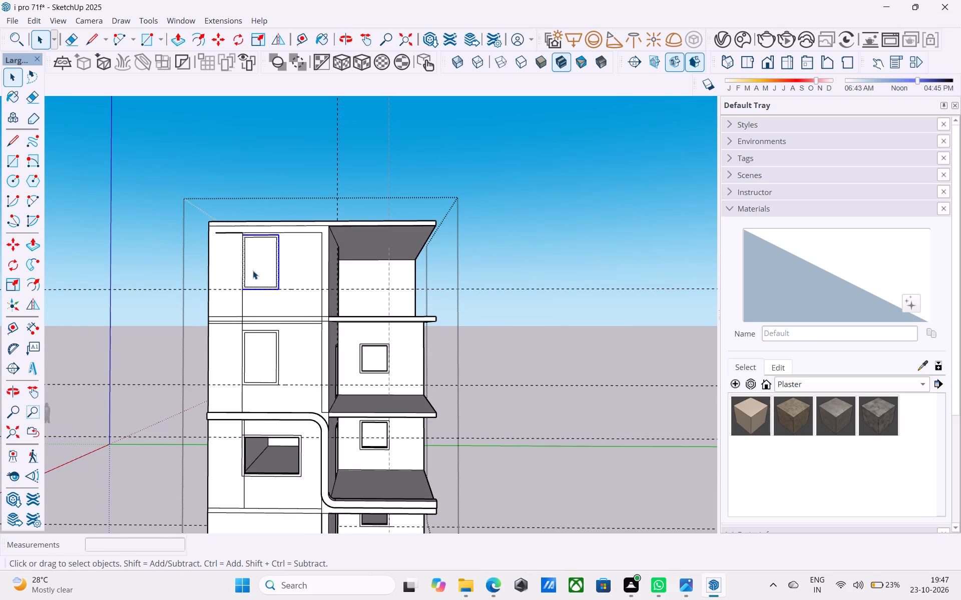
{"action": "middle_click_drag", "start_coordinate": [250, 270], "coordinate": [228, 266]}
{"action": "scroll", "coordinate": [261, 279], "scroll_direction": "up", "scroll_amount": 1}
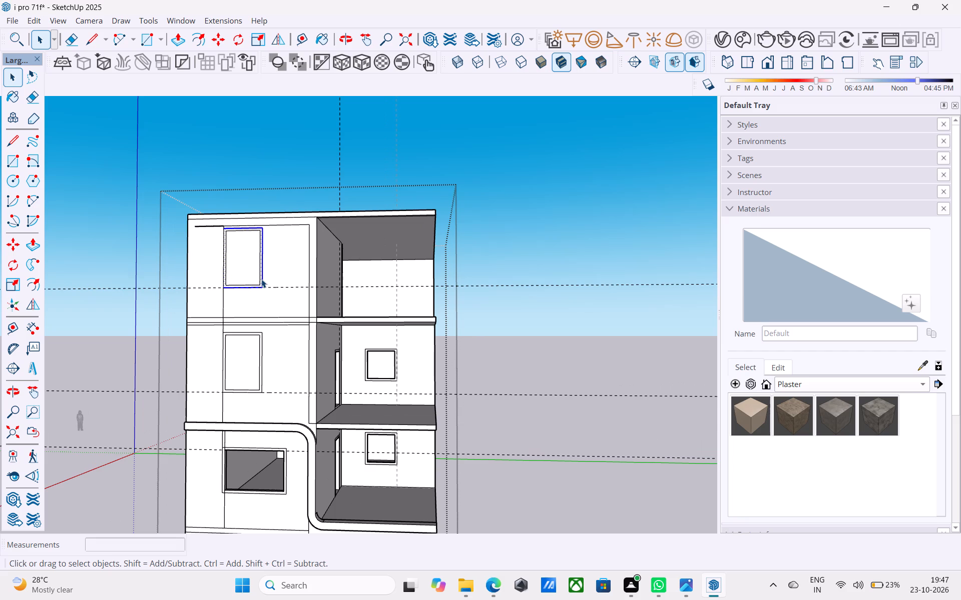
{"action": "scroll", "coordinate": [261, 279], "scroll_direction": "down", "scroll_amount": 11}
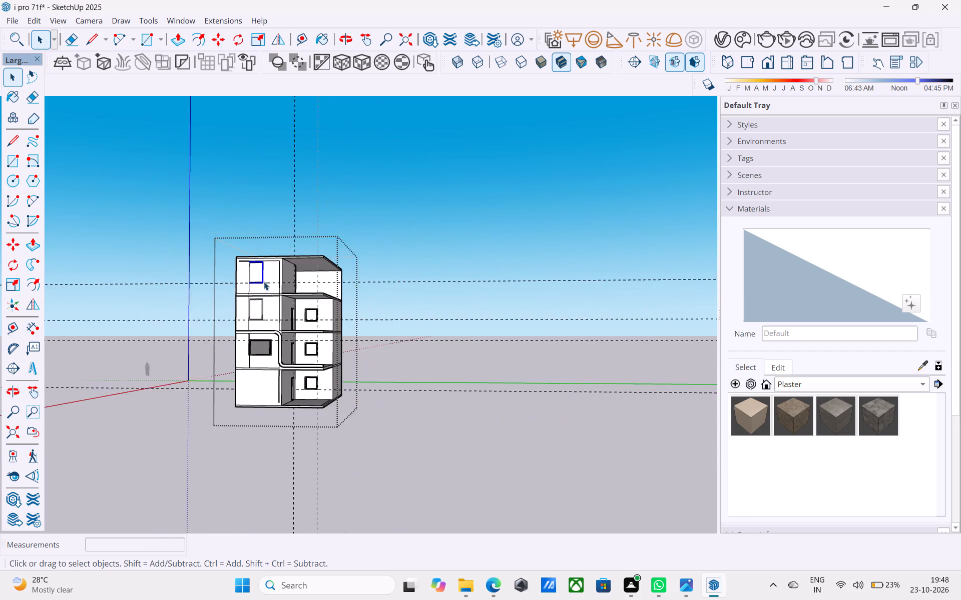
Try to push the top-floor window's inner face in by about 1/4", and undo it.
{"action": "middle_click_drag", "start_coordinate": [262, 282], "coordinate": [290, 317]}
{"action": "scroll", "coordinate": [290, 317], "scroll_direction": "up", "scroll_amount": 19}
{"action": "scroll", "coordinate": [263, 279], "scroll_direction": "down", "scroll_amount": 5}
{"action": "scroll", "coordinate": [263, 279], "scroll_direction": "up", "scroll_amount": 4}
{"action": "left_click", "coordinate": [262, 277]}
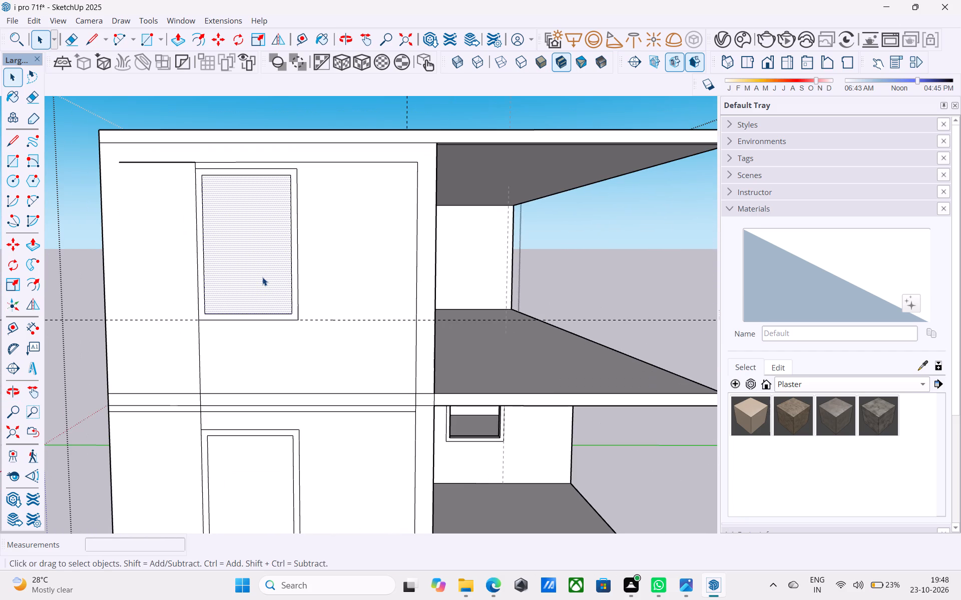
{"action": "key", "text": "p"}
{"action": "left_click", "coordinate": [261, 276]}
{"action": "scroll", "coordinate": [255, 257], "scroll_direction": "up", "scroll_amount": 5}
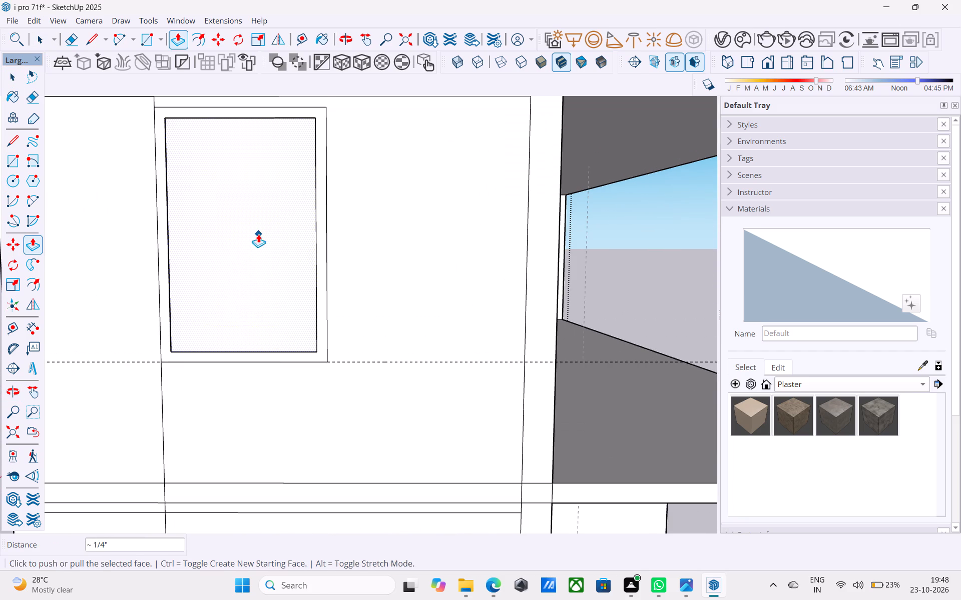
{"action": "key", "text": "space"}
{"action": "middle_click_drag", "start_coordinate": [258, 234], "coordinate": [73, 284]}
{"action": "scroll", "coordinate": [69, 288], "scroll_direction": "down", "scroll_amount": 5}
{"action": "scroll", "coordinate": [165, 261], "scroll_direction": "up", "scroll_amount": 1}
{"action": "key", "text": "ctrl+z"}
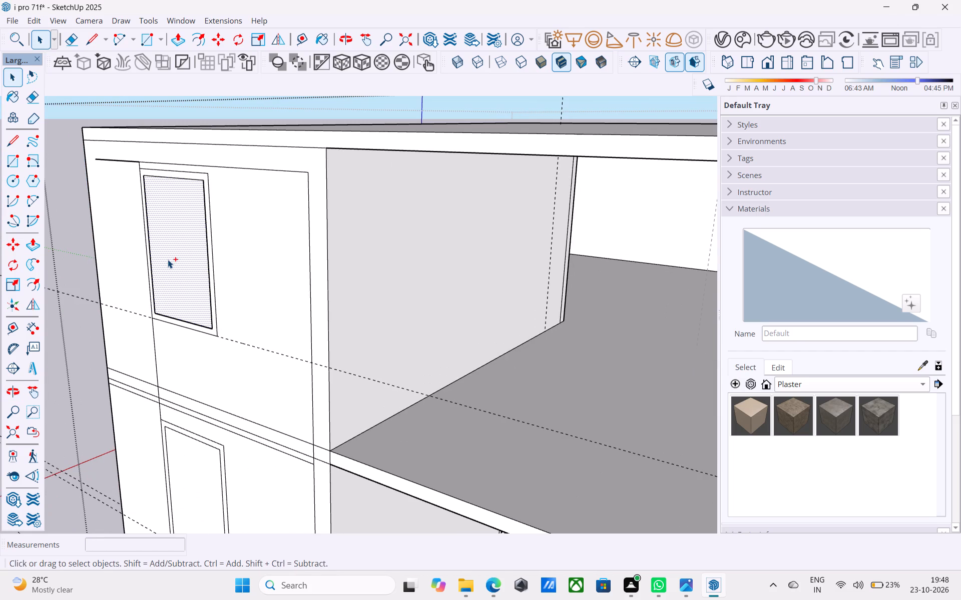
Push the inner faces of the top-floor window and the window below it 6" through the wall as openings.
{"action": "left_click", "coordinate": [169, 259]}
{"action": "key", "text": "p"}
{"action": "left_click", "coordinate": [169, 259]}
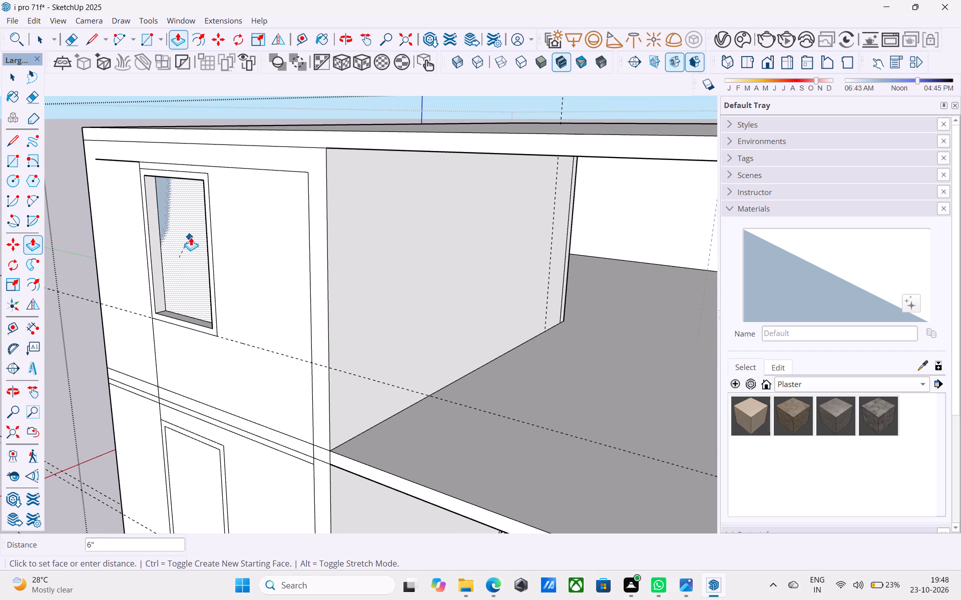
{"action": "left_click", "coordinate": [197, 229]}
{"action": "scroll", "coordinate": [198, 229], "scroll_direction": "down", "scroll_amount": 6}
{"action": "scroll", "coordinate": [213, 378], "scroll_direction": "up", "scroll_amount": 5}
{"action": "double_click", "coordinate": [199, 362]}
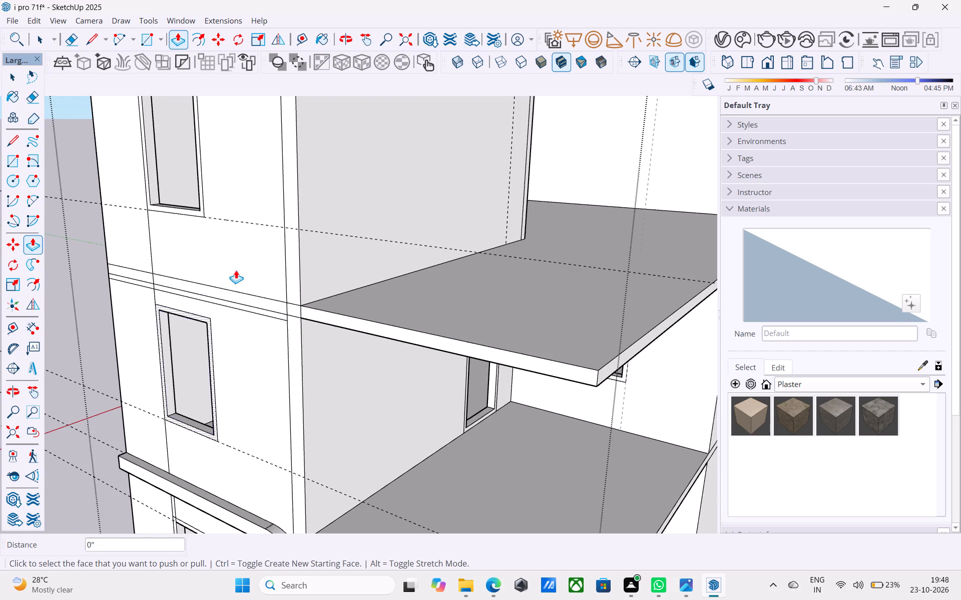
Save the model.
{"action": "scroll", "coordinate": [237, 269], "scroll_direction": "down", "scroll_amount": 11}
{"action": "middle_click_drag", "start_coordinate": [233, 328], "coordinate": [360, 294]}
{"action": "key", "text": "space"}
{"action": "key", "text": "ctrl+s"}
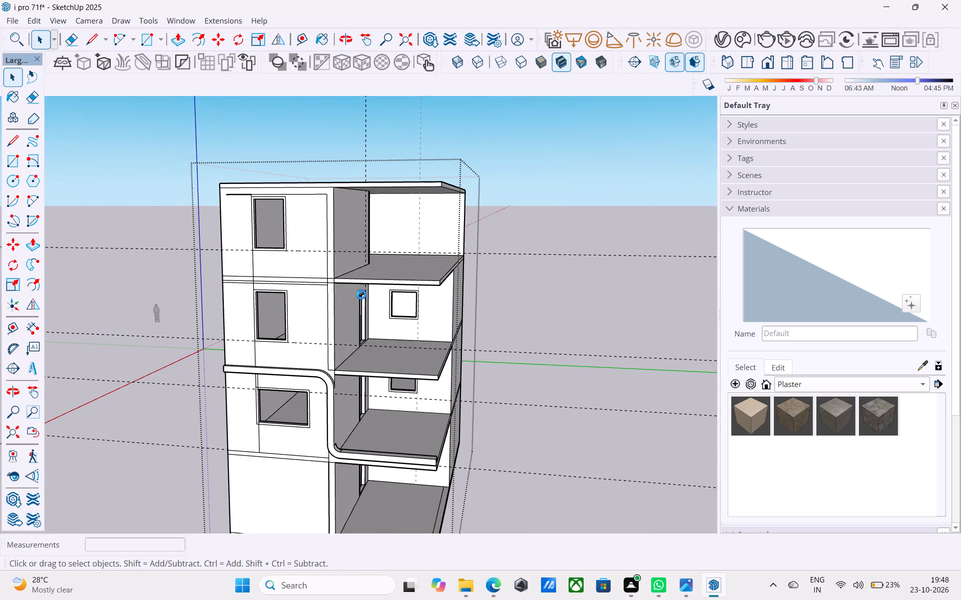
Examine the window openings, projecting frame and balcony slabs from above, below and the side.
{"action": "middle_click_drag", "start_coordinate": [331, 336], "coordinate": [351, 336], "text": "shift"}
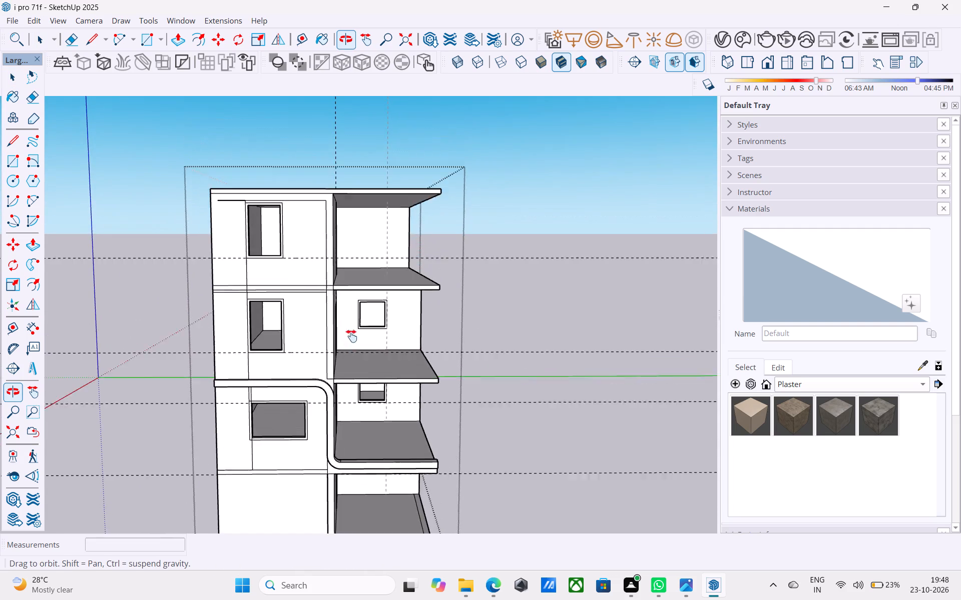
{"action": "middle_click_drag", "start_coordinate": [351, 336], "coordinate": [281, 341], "text": "shift"}
{"action": "middle_click_drag", "start_coordinate": [279, 370], "coordinate": [269, 392], "text": "shift"}
{"action": "middle_click_drag", "start_coordinate": [340, 343], "coordinate": [323, 358], "text": "shift"}
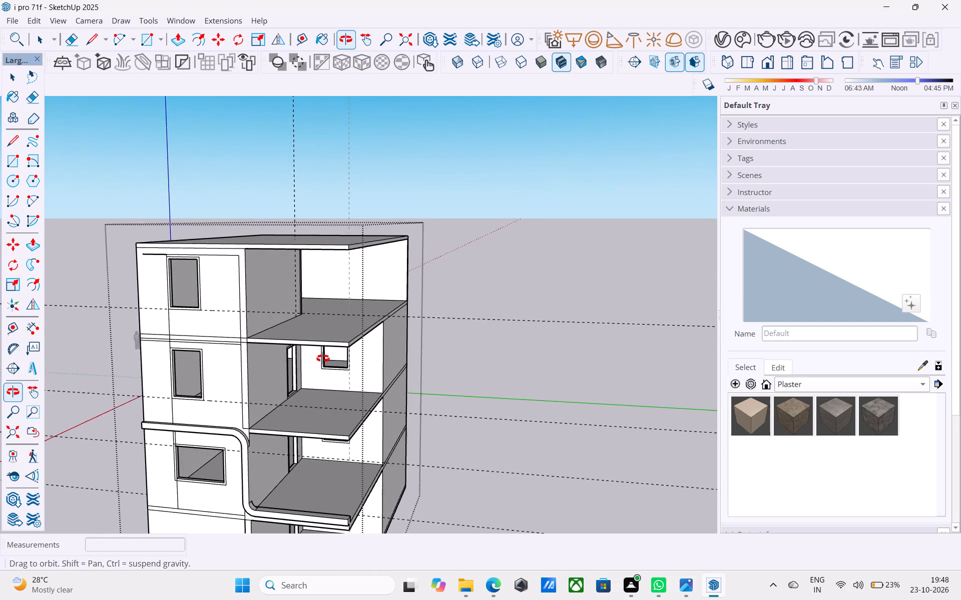
{"action": "middle_click_drag", "start_coordinate": [323, 358], "coordinate": [328, 340], "text": "shift"}
{"action": "middle_click_drag", "start_coordinate": [336, 377], "coordinate": [282, 357]}
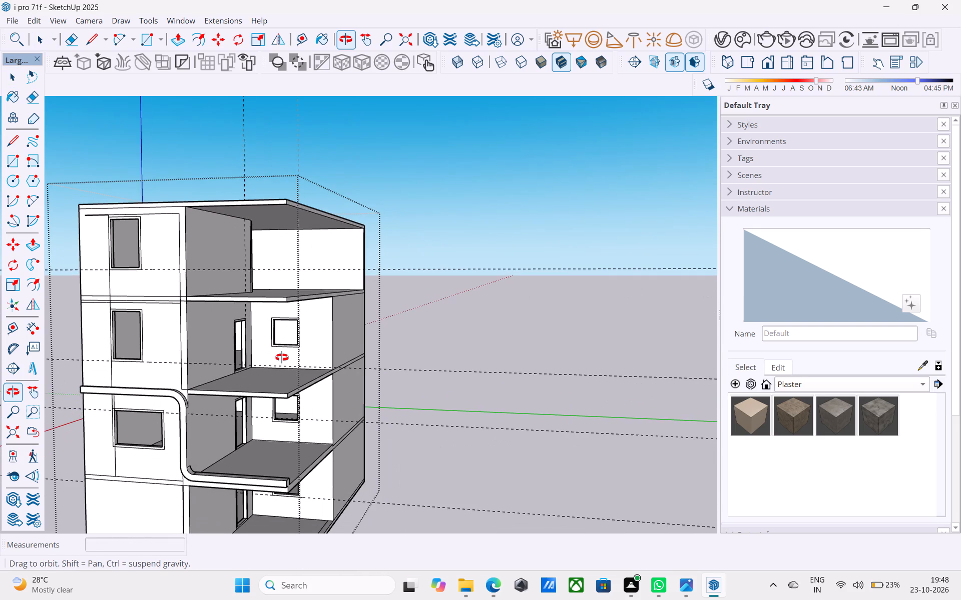
{"action": "middle_click_drag", "start_coordinate": [282, 357], "coordinate": [291, 353]}
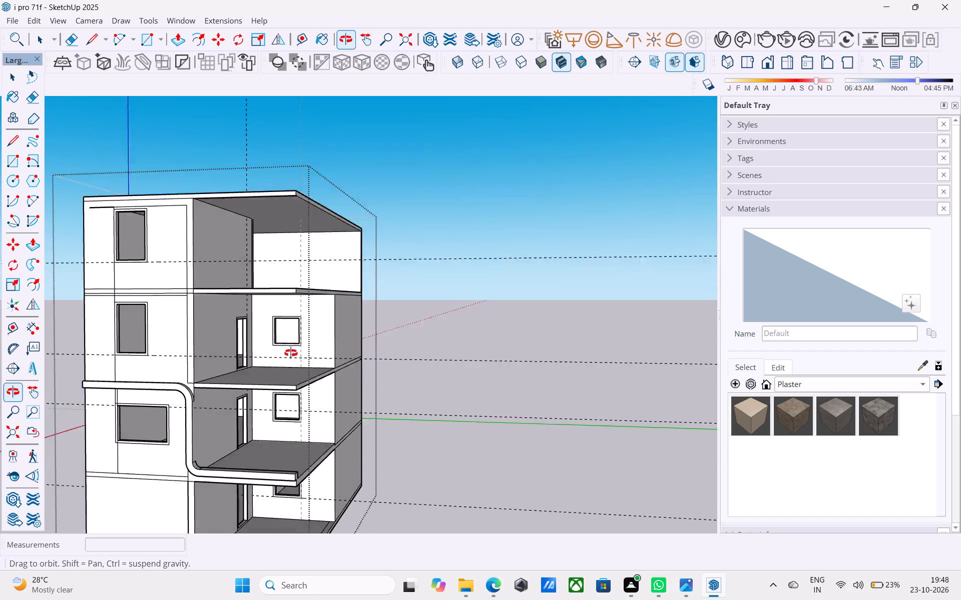
{"action": "middle_click_drag", "start_coordinate": [291, 353], "coordinate": [284, 382]}
{"action": "middle_click_drag", "start_coordinate": [283, 382], "coordinate": [305, 304], "text": "shift"}
{"action": "scroll", "coordinate": [297, 327], "scroll_direction": "up", "scroll_amount": 5}
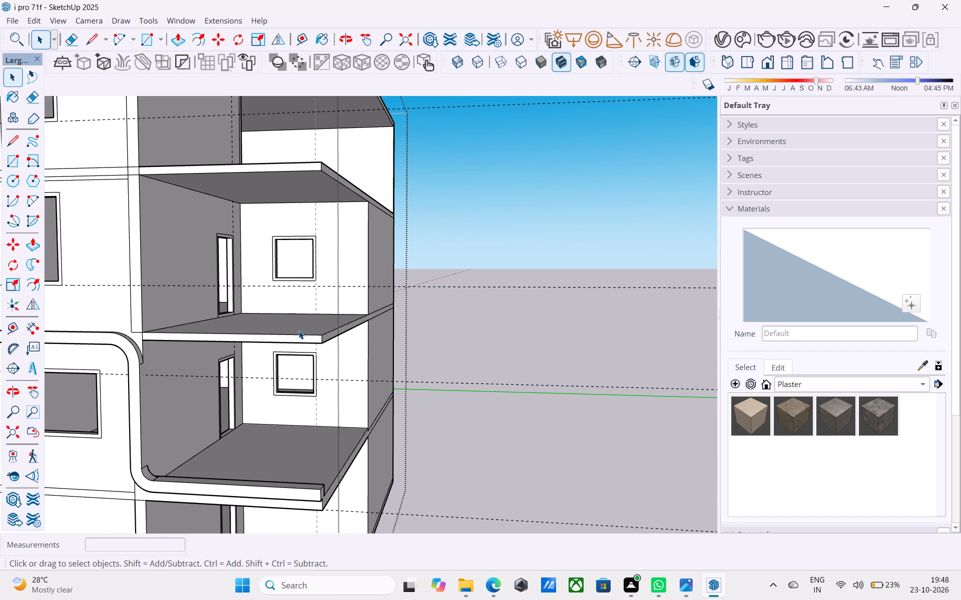
{"action": "scroll", "coordinate": [299, 330], "scroll_direction": "down", "scroll_amount": 6}
{"action": "middle_click_drag", "start_coordinate": [293, 343], "coordinate": [319, 269], "text": "shift"}
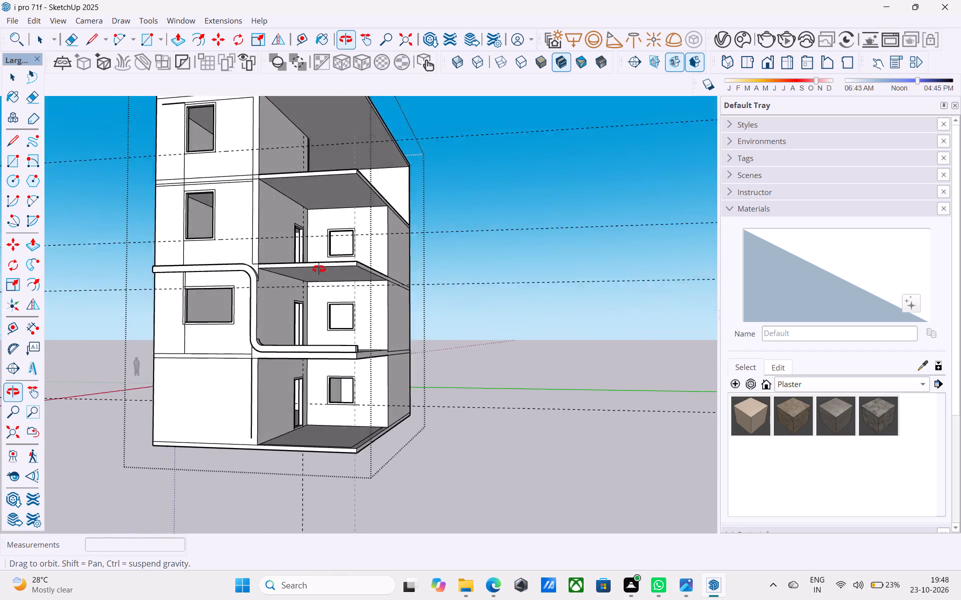
{"action": "middle_click_drag", "start_coordinate": [319, 269], "coordinate": [288, 392], "text": "shift"}
Raise the floor face of the balcony level with the projecting frame's top edge by 3".
{"action": "scroll", "coordinate": [302, 328], "scroll_direction": "up", "scroll_amount": 7}
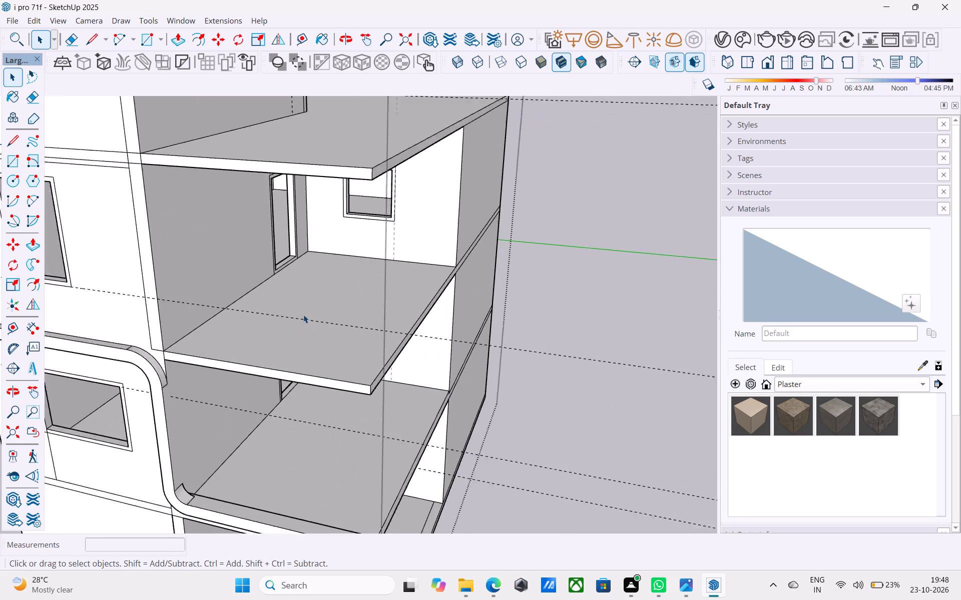
{"action": "scroll", "coordinate": [303, 314], "scroll_direction": "up", "scroll_amount": 4}
{"action": "middle_click_drag", "start_coordinate": [204, 344], "coordinate": [280, 339], "text": "shift"}
{"action": "left_click", "coordinate": [271, 341]}
{"action": "key", "text": "p"}
{"action": "left_click", "coordinate": [271, 341]}
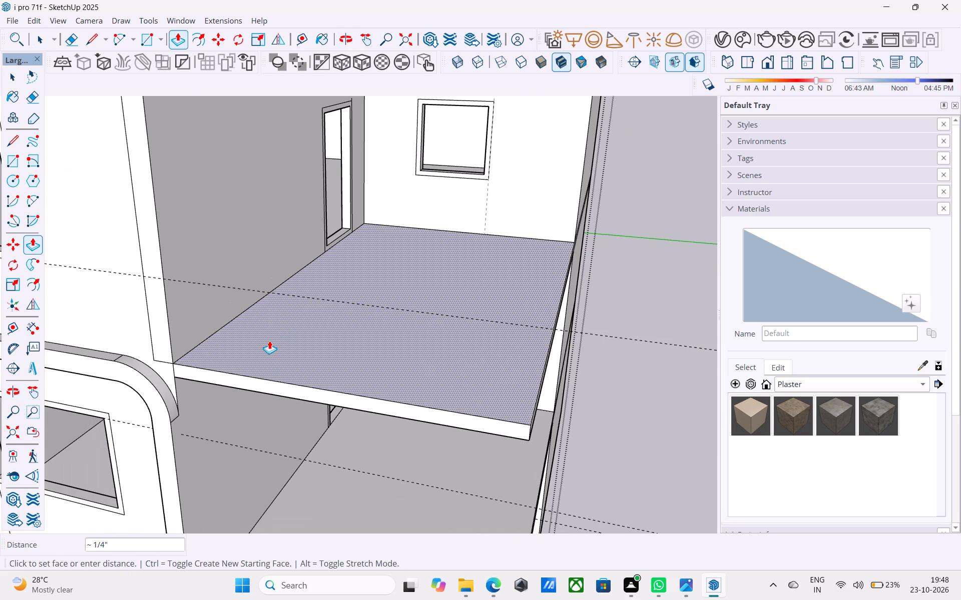
{"action": "key", "text": "3"}
{"action": "key", "text": "shift+quotedbl"}
{"action": "key", "text": "Return"}
{"action": "key", "text": "space"}
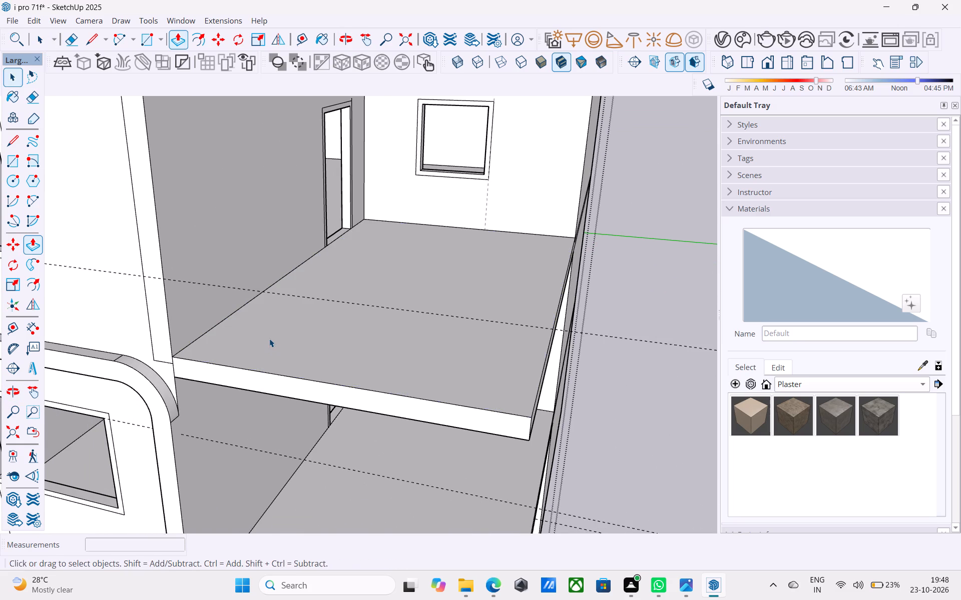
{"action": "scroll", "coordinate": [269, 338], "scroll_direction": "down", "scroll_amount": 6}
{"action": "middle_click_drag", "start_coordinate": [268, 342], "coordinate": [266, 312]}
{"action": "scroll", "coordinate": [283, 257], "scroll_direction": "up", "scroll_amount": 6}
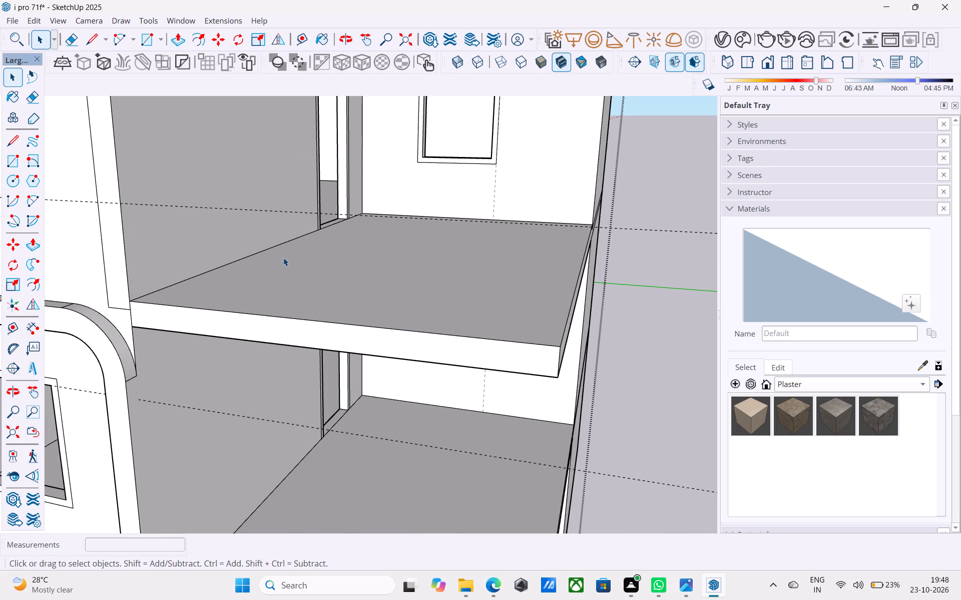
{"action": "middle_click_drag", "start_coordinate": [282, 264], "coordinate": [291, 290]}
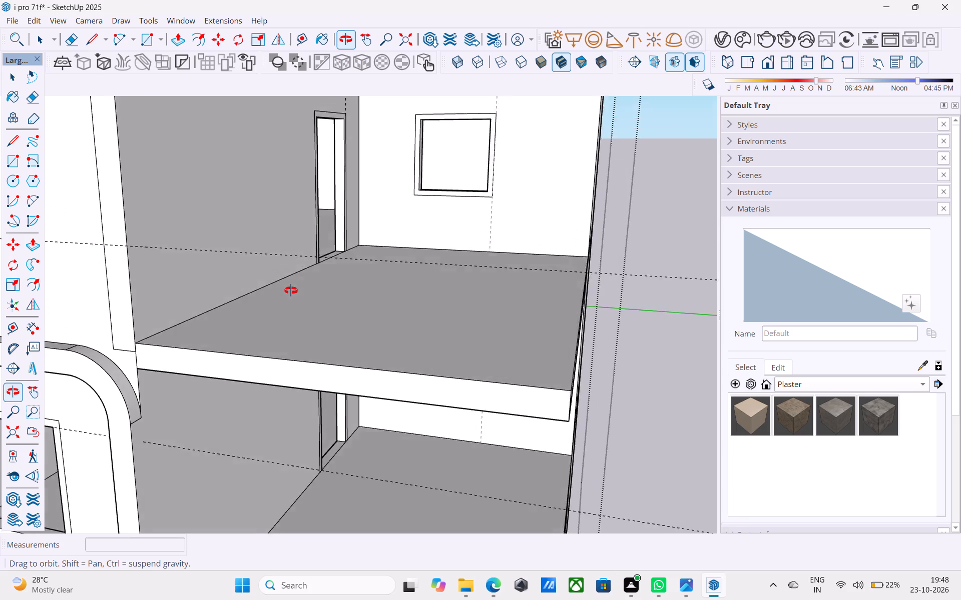
Copy the top front edge of the balcony slab level with the projecting frame 3" down its front face.
{"action": "middle_click_drag", "start_coordinate": [291, 290], "coordinate": [305, 269]}
{"action": "left_click", "coordinate": [203, 333]}
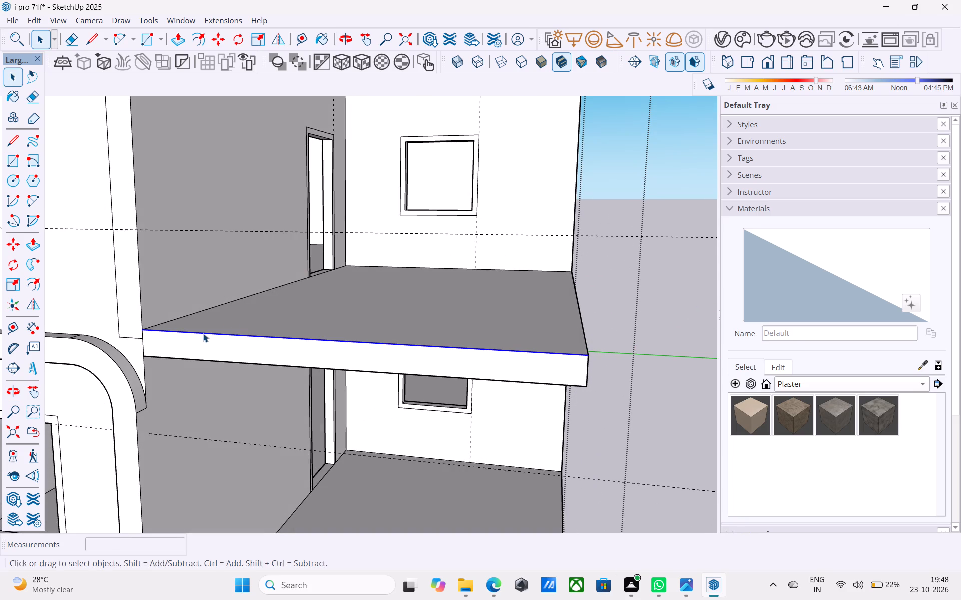
{"action": "key", "text": "m"}
{"action": "left_click", "coordinate": [146, 332]}
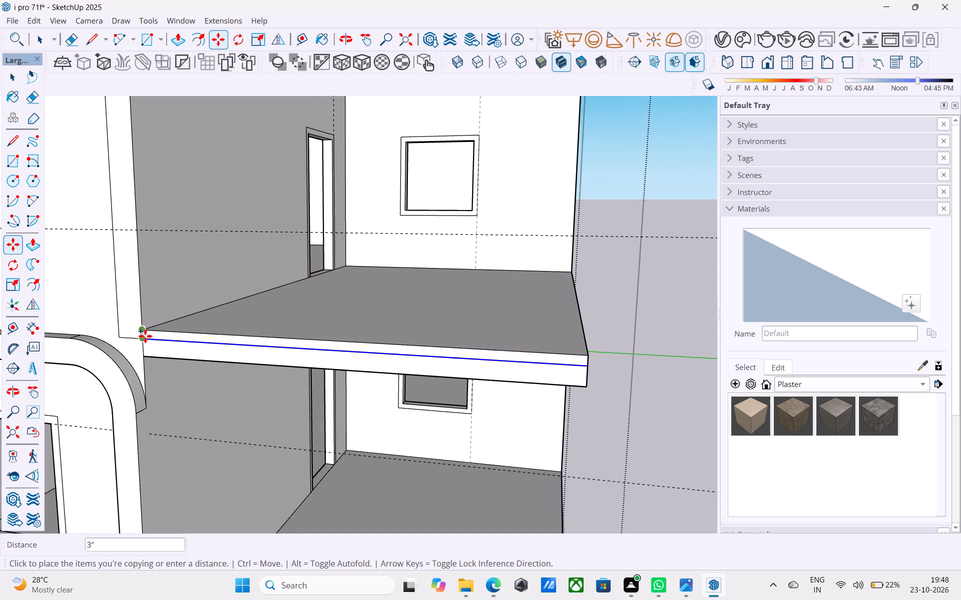
{"action": "left_click", "coordinate": [147, 339]}
{"action": "key", "text": "space"}
Pull the upper strip of that balcony slab's front face outward by 6".
{"action": "scroll", "coordinate": [160, 315], "scroll_direction": "down", "scroll_amount": 3}
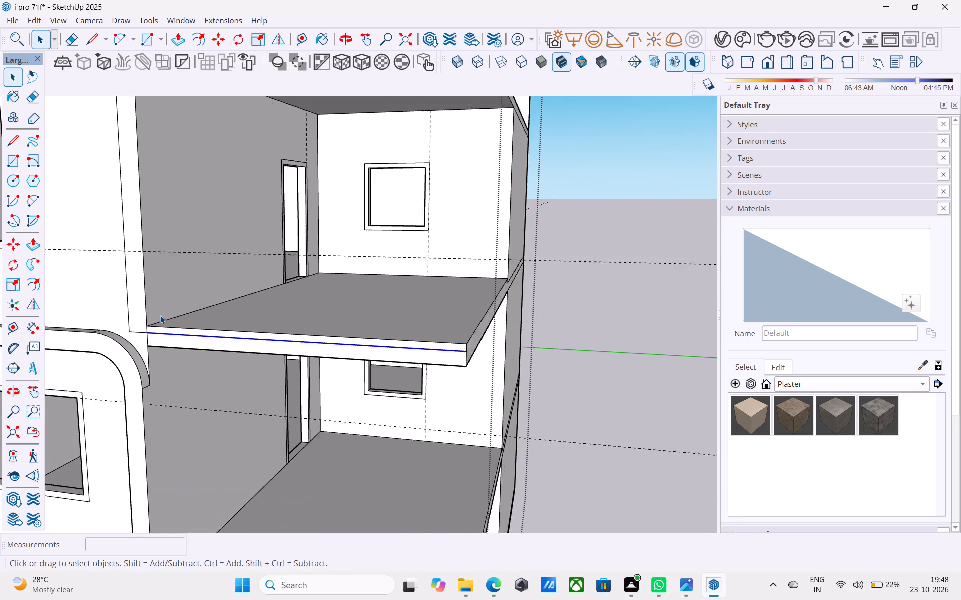
{"action": "scroll", "coordinate": [160, 315], "scroll_direction": "down", "scroll_amount": 7}
{"action": "middle_click_drag", "start_coordinate": [192, 340], "coordinate": [222, 339]}
{"action": "scroll", "coordinate": [360, 335], "scroll_direction": "up", "scroll_amount": 4}
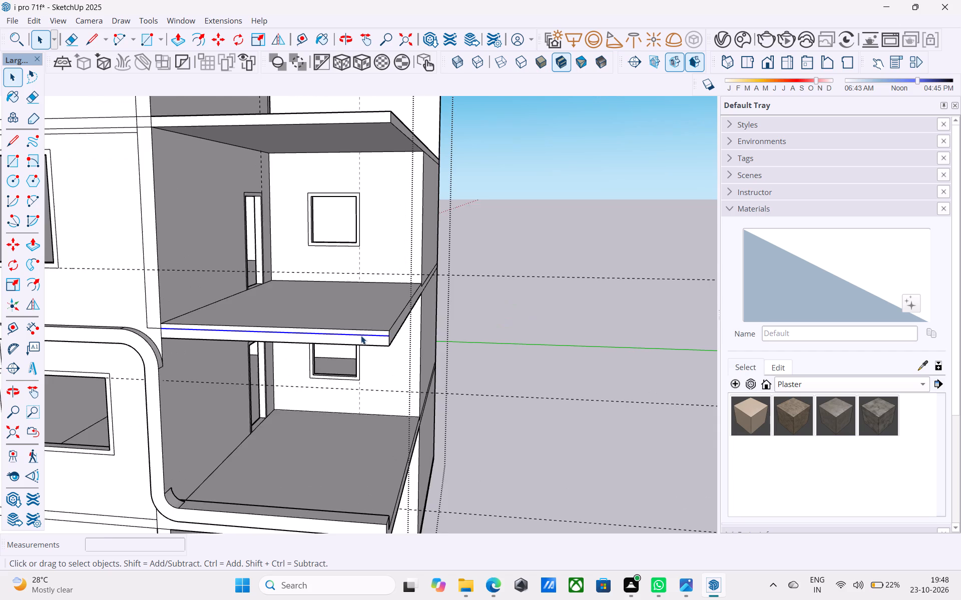
{"action": "scroll", "coordinate": [361, 335], "scroll_direction": "up", "scroll_amount": 5}
{"action": "left_click", "coordinate": [370, 332]}
{"action": "middle_click_drag", "start_coordinate": [369, 326], "coordinate": [356, 327]}
{"action": "key", "text": "p"}
{"action": "left_click", "coordinate": [382, 331]}
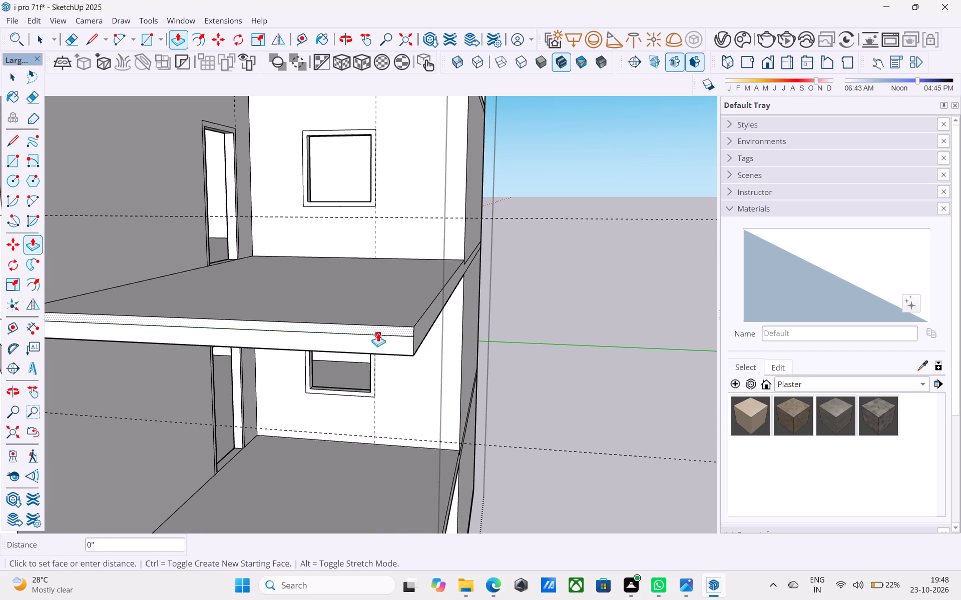
{"action": "middle_click_drag", "start_coordinate": [382, 330], "coordinate": [285, 372]}
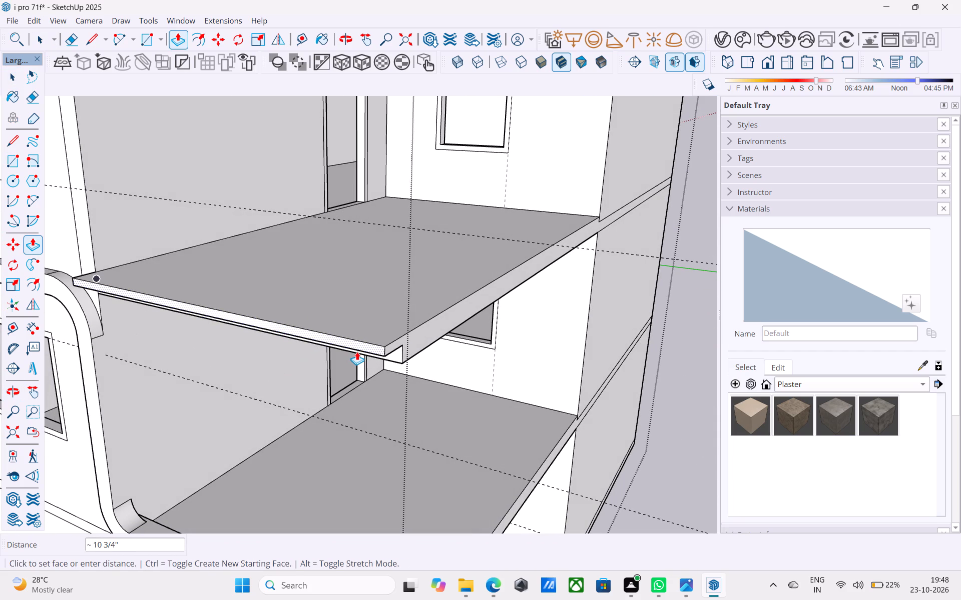
{"action": "type", "text": "6\""}
{"action": "key", "text": "Return"}
{"action": "key", "text": "space"}
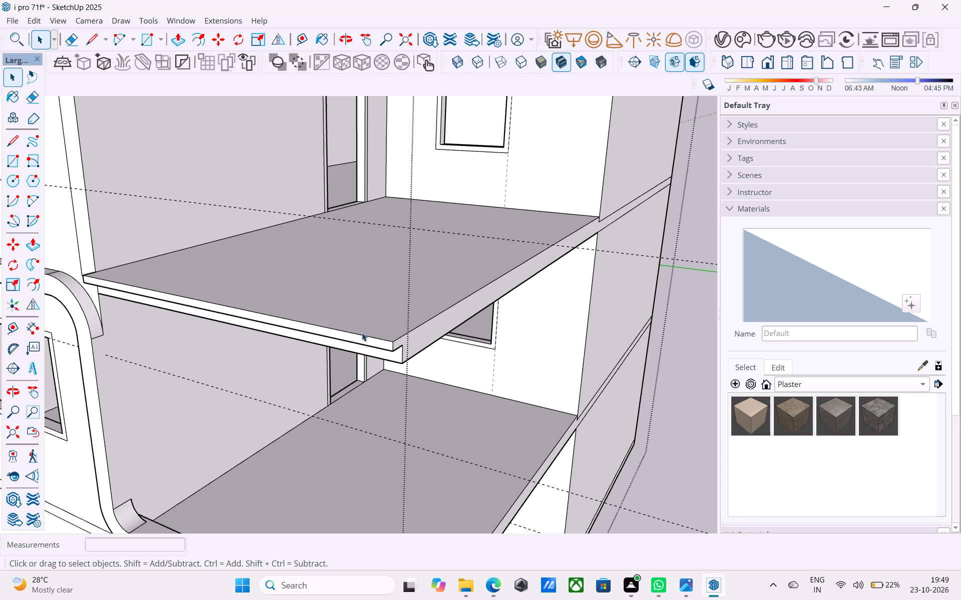
Examine the balcony slabs, the new projecting lip and the facade beside them from the front, side, above and below.
{"action": "scroll", "coordinate": [363, 335], "scroll_direction": "down", "scroll_amount": 7}
{"action": "middle_click_drag", "start_coordinate": [444, 321], "coordinate": [513, 314]}
{"action": "scroll", "coordinate": [514, 287], "scroll_direction": "down", "scroll_amount": 5}
{"action": "middle_click_drag", "start_coordinate": [513, 286], "coordinate": [435, 340]}
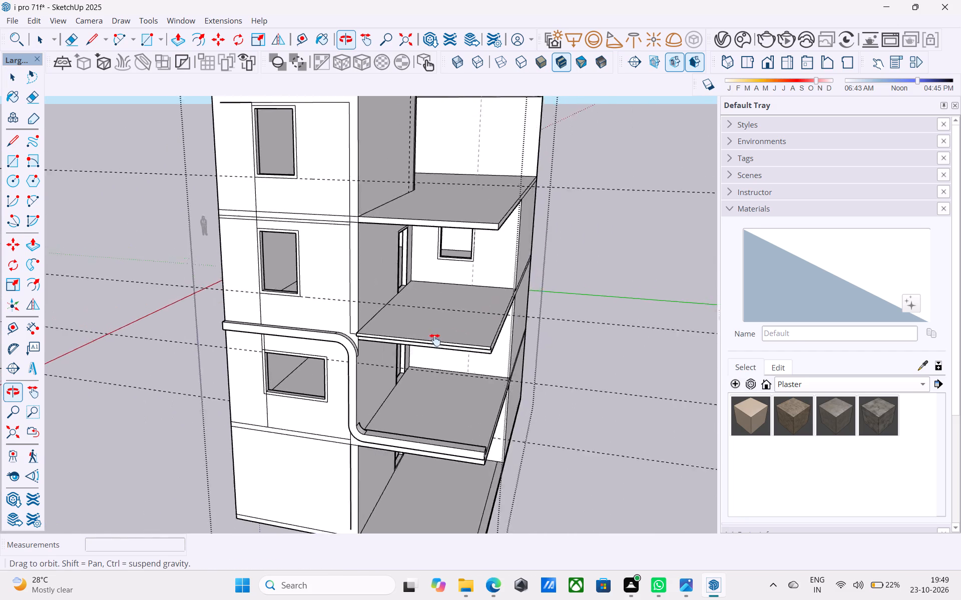
{"action": "middle_click_drag", "start_coordinate": [435, 340], "coordinate": [405, 372]}
{"action": "middle_click_drag", "start_coordinate": [408, 348], "coordinate": [415, 374], "text": "shift"}
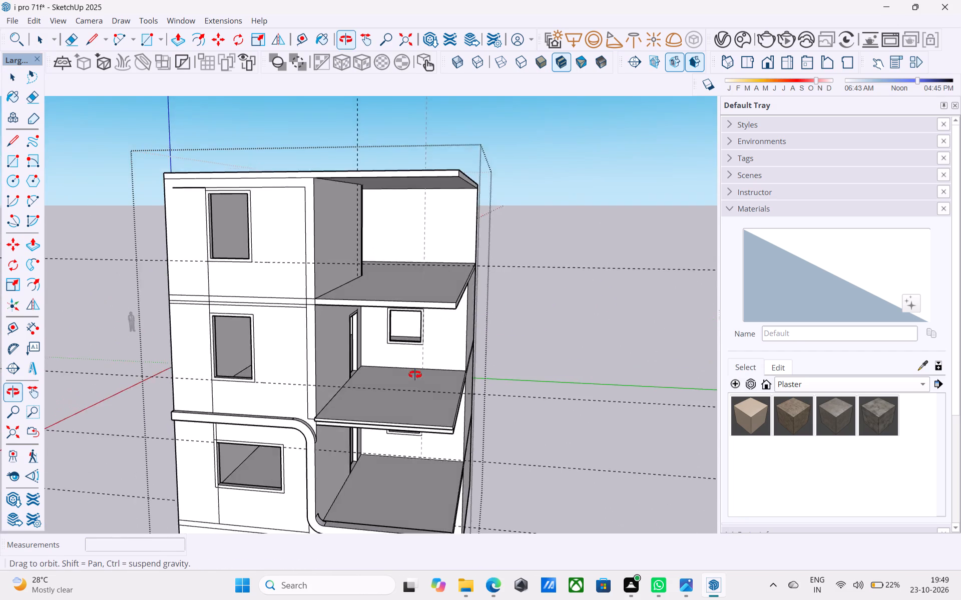
{"action": "middle_click_drag", "start_coordinate": [415, 374], "coordinate": [414, 373], "text": "shift"}
{"action": "scroll", "coordinate": [384, 325], "scroll_direction": "up", "scroll_amount": 5}
{"action": "middle_click_drag", "start_coordinate": [378, 328], "coordinate": [385, 329]}
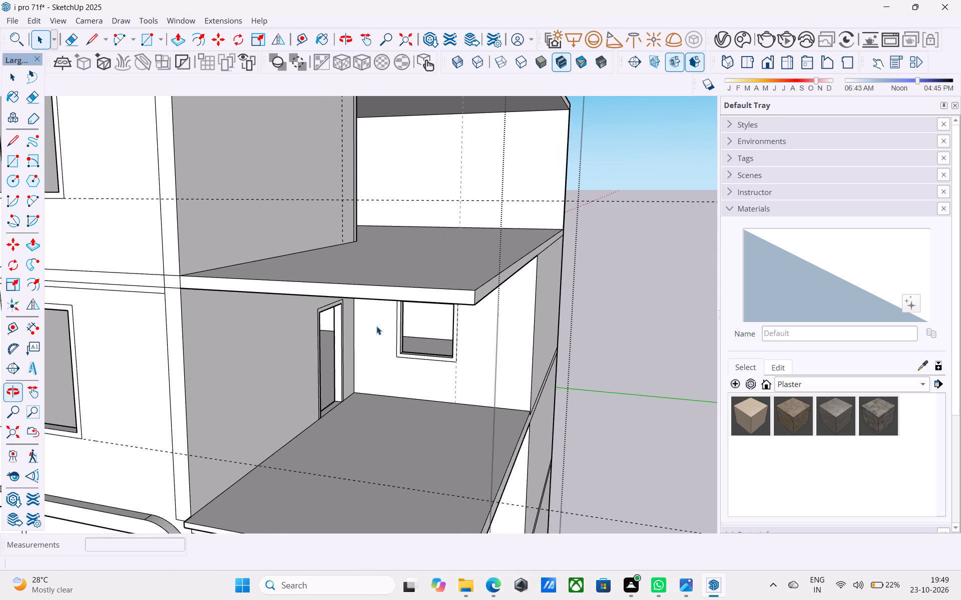
{"action": "middle_click_drag", "start_coordinate": [369, 314], "coordinate": [377, 298], "text": "shift"}
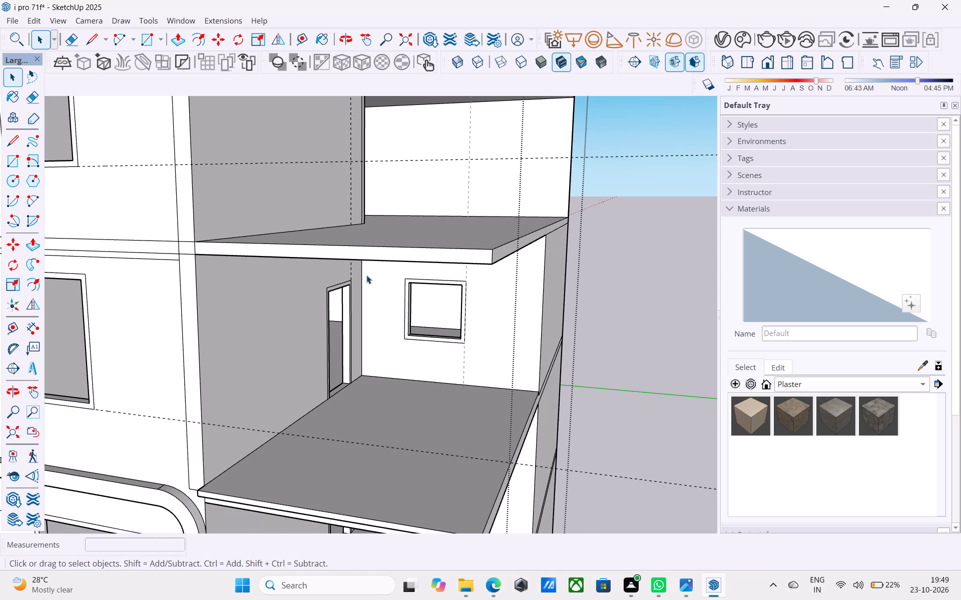
{"action": "middle_click_drag", "start_coordinate": [366, 275], "coordinate": [369, 285]}
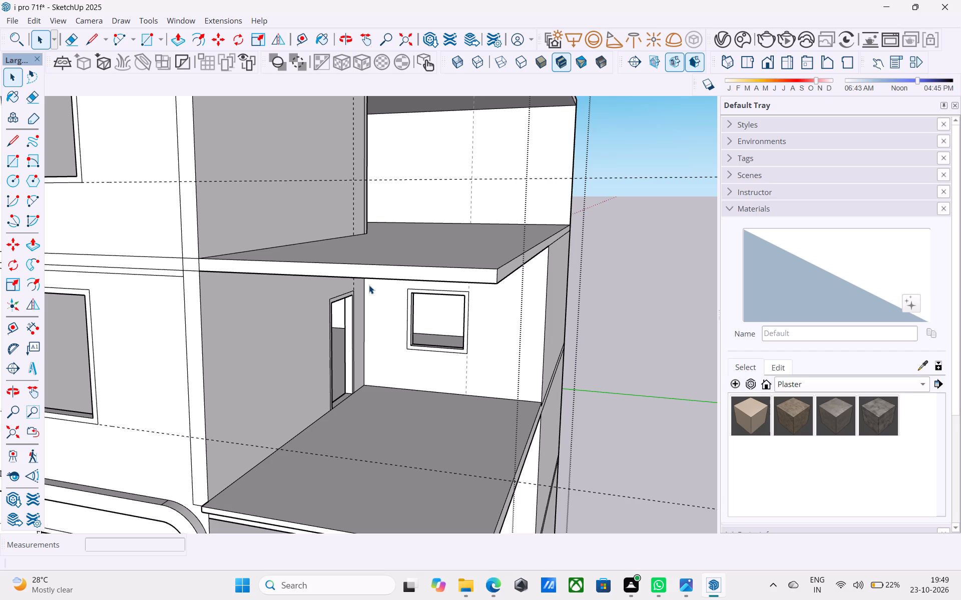
{"action": "scroll", "coordinate": [387, 308], "scroll_direction": "down", "scroll_amount": 11}
{"action": "middle_click_drag", "start_coordinate": [395, 325], "coordinate": [445, 322]}
{"action": "scroll", "coordinate": [369, 295], "scroll_direction": "up", "scroll_amount": 8}
{"action": "scroll", "coordinate": [351, 266], "scroll_direction": "down", "scroll_amount": 1}
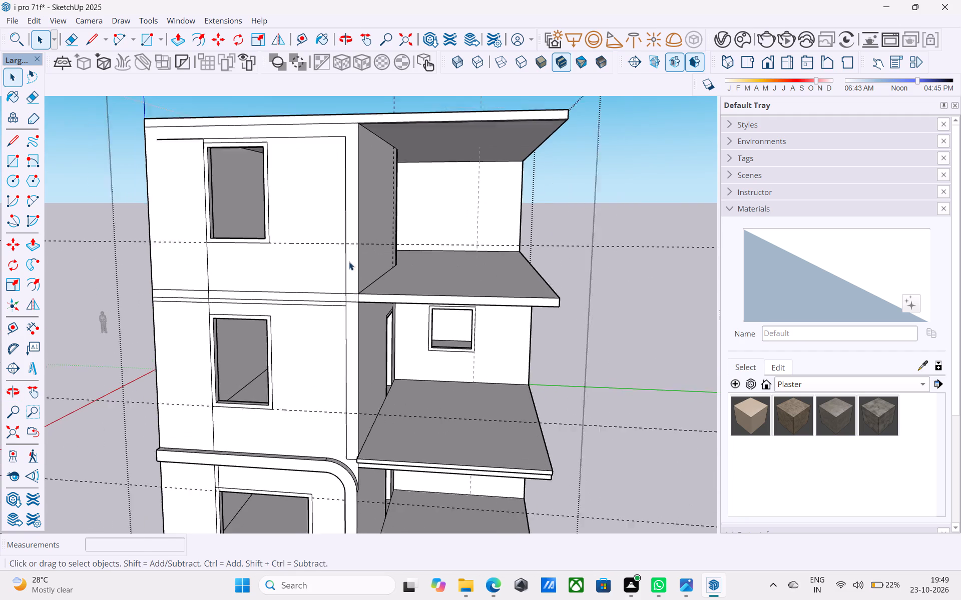
{"action": "scroll", "coordinate": [349, 261], "scroll_direction": "down", "scroll_amount": 4}
{"action": "middle_click_drag", "start_coordinate": [356, 278], "coordinate": [341, 272]}
{"action": "scroll", "coordinate": [340, 276], "scroll_direction": "up", "scroll_amount": 6}
{"action": "scroll", "coordinate": [337, 281], "scroll_direction": "down", "scroll_amount": 2}
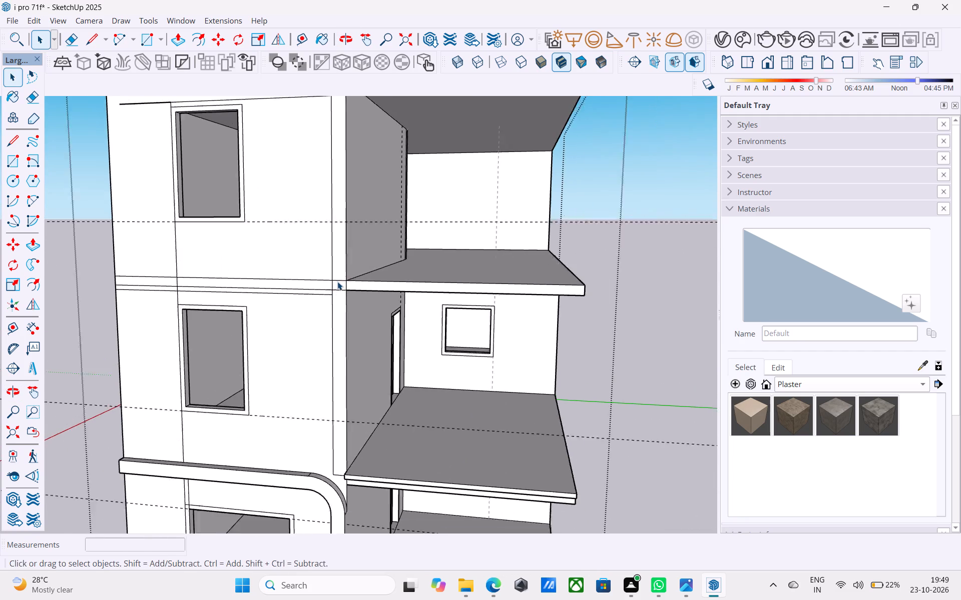
{"action": "scroll", "coordinate": [337, 281], "scroll_direction": "down", "scroll_amount": 4}
{"action": "middle_click_drag", "start_coordinate": [337, 283], "coordinate": [327, 268]}
{"action": "scroll", "coordinate": [328, 267], "scroll_direction": "up", "scroll_amount": 10}
{"action": "scroll", "coordinate": [333, 265], "scroll_direction": "down", "scroll_amount": 5}
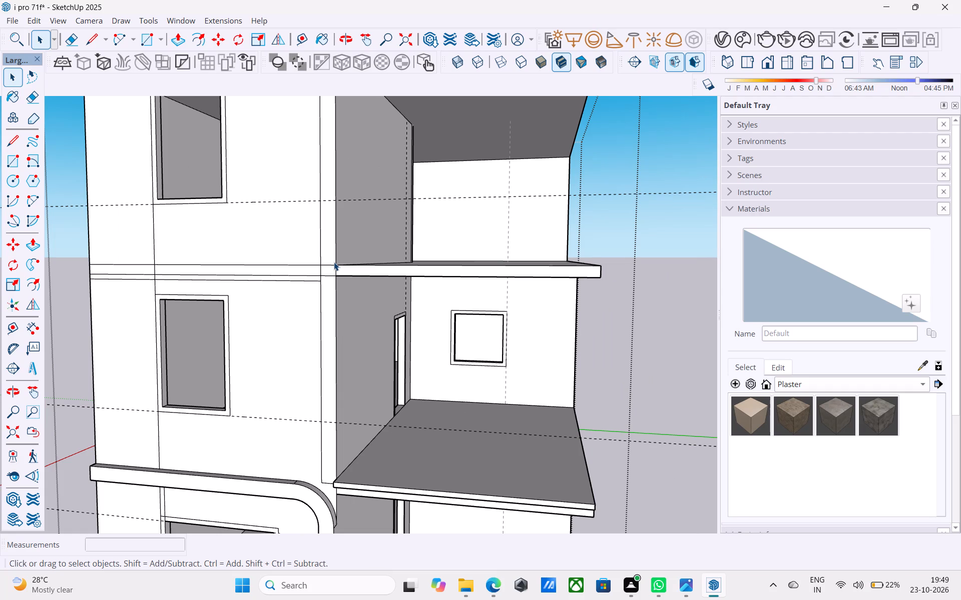
{"action": "scroll", "coordinate": [333, 261], "scroll_direction": "up", "scroll_amount": 1}
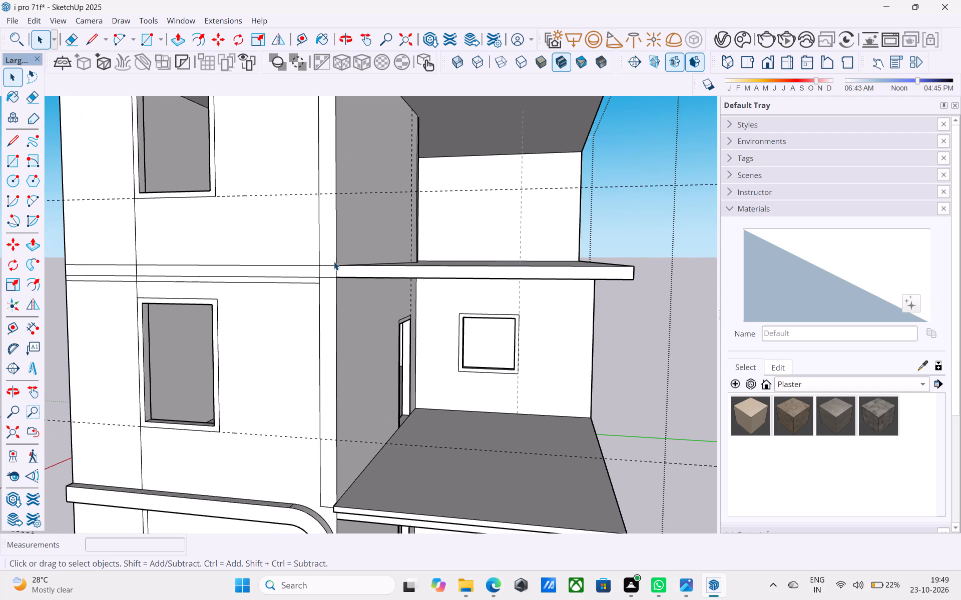
{"action": "scroll", "coordinate": [334, 262], "scroll_direction": "down", "scroll_amount": 5}
{"action": "middle_click_drag", "start_coordinate": [335, 264], "coordinate": [333, 283]}
{"action": "scroll", "coordinate": [340, 261], "scroll_direction": "down", "scroll_amount": 5}
{"action": "middle_click_drag", "start_coordinate": [340, 263], "coordinate": [335, 248]}
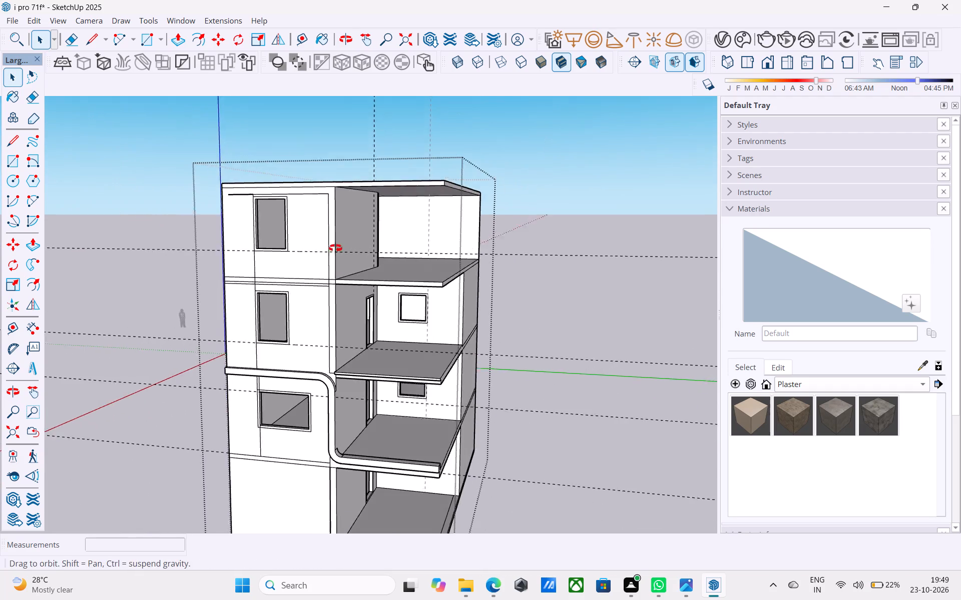
{"action": "middle_click_drag", "start_coordinate": [335, 248], "coordinate": [334, 244]}
{"action": "scroll", "coordinate": [366, 274], "scroll_direction": "up", "scroll_amount": 5}
{"action": "scroll", "coordinate": [324, 279], "scroll_direction": "down", "scroll_amount": 2}
{"action": "middle_click_drag", "start_coordinate": [345, 281], "coordinate": [403, 282]}
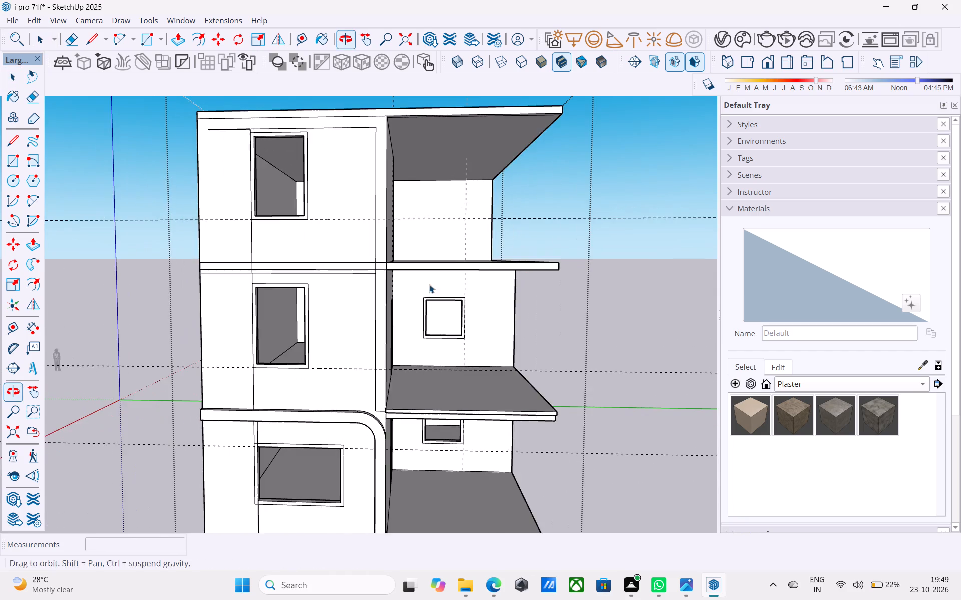
{"action": "middle_click_drag", "start_coordinate": [453, 283], "coordinate": [357, 250]}
{"action": "scroll", "coordinate": [452, 283], "scroll_direction": "up", "scroll_amount": 1}
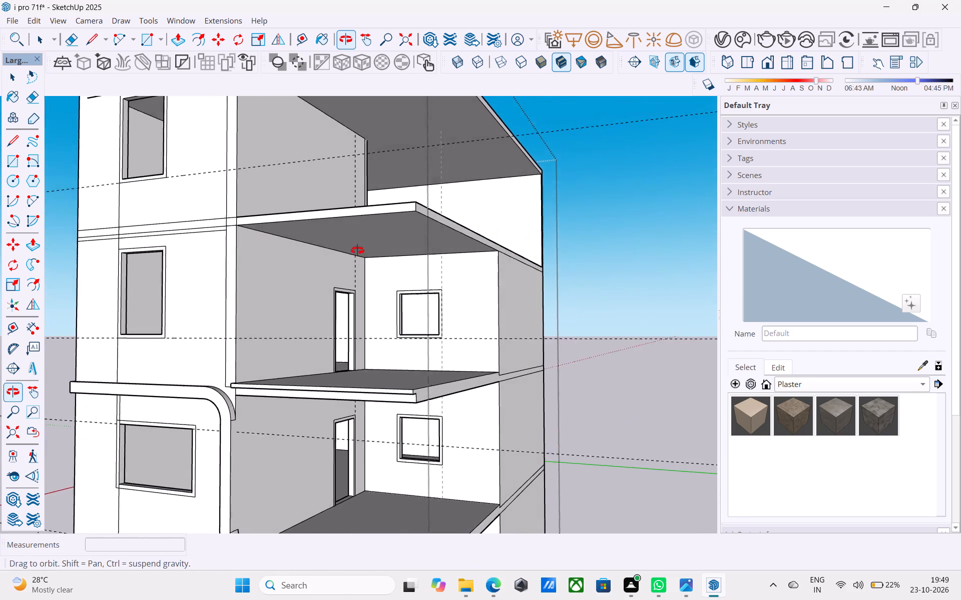
{"action": "middle_click_drag", "start_coordinate": [357, 250], "coordinate": [359, 249]}
{"action": "middle_click_drag", "start_coordinate": [405, 346], "coordinate": [410, 367]}
{"action": "scroll", "coordinate": [400, 319], "scroll_direction": "down", "scroll_amount": 4}
{"action": "scroll", "coordinate": [418, 372], "scroll_direction": "up", "scroll_amount": 8}
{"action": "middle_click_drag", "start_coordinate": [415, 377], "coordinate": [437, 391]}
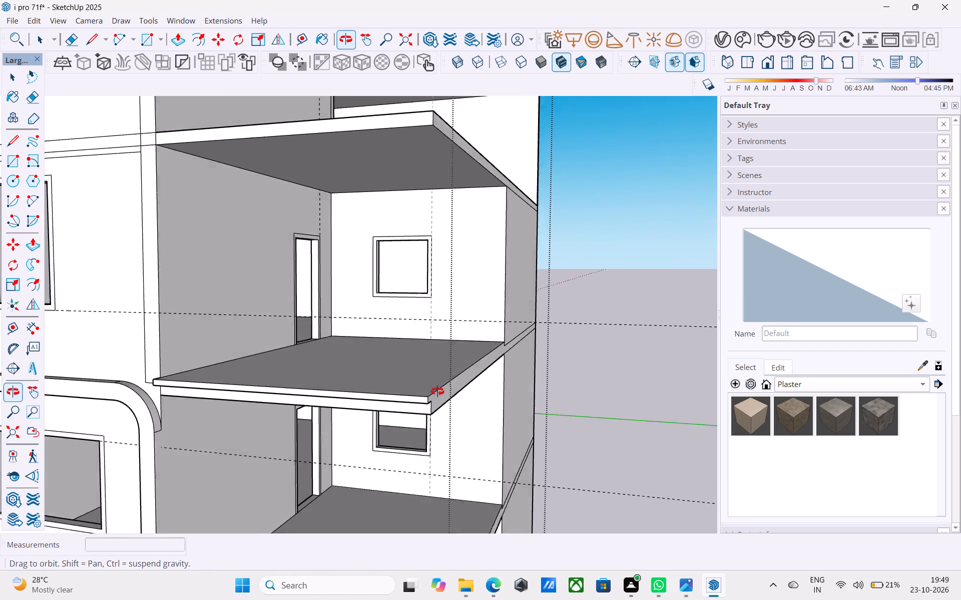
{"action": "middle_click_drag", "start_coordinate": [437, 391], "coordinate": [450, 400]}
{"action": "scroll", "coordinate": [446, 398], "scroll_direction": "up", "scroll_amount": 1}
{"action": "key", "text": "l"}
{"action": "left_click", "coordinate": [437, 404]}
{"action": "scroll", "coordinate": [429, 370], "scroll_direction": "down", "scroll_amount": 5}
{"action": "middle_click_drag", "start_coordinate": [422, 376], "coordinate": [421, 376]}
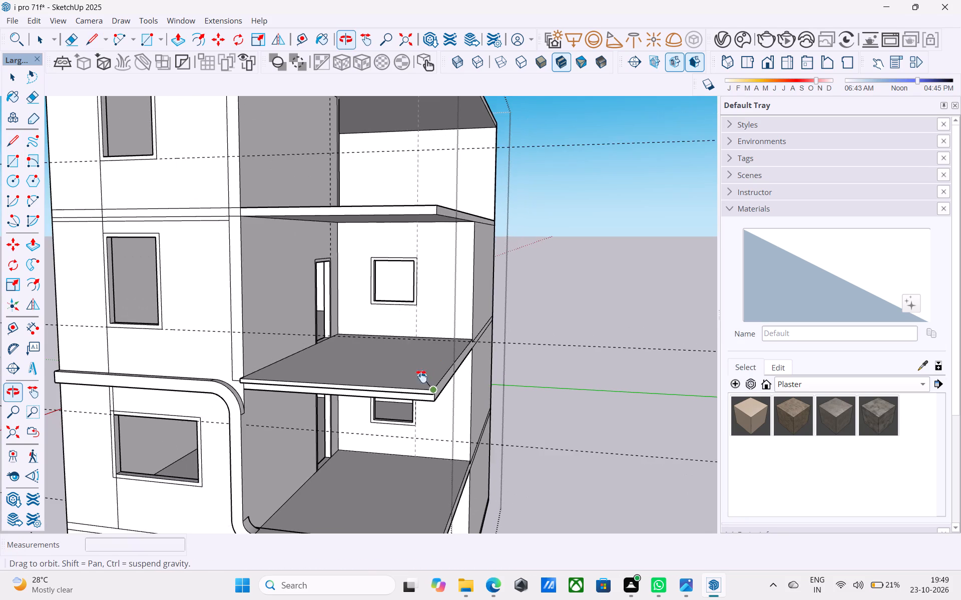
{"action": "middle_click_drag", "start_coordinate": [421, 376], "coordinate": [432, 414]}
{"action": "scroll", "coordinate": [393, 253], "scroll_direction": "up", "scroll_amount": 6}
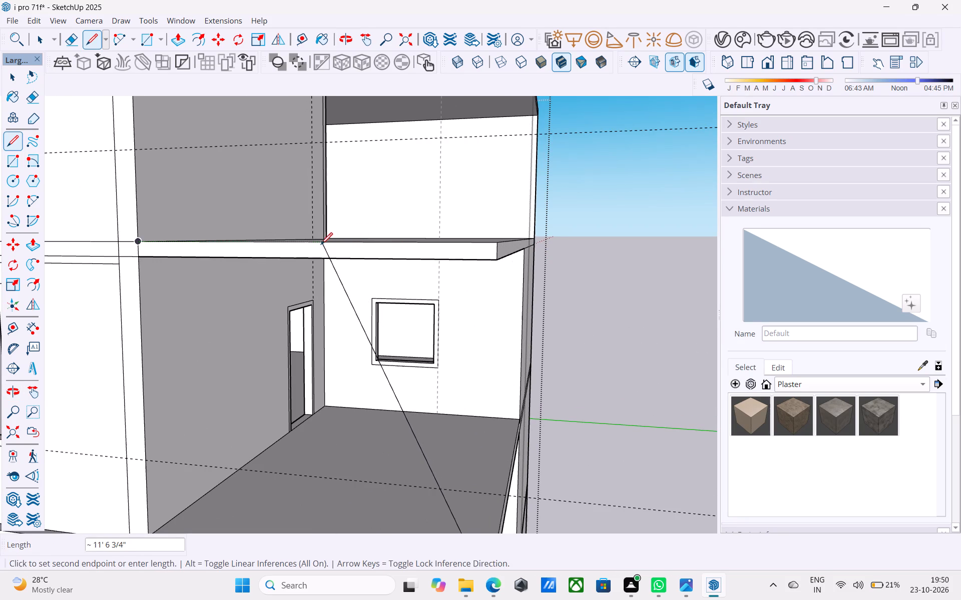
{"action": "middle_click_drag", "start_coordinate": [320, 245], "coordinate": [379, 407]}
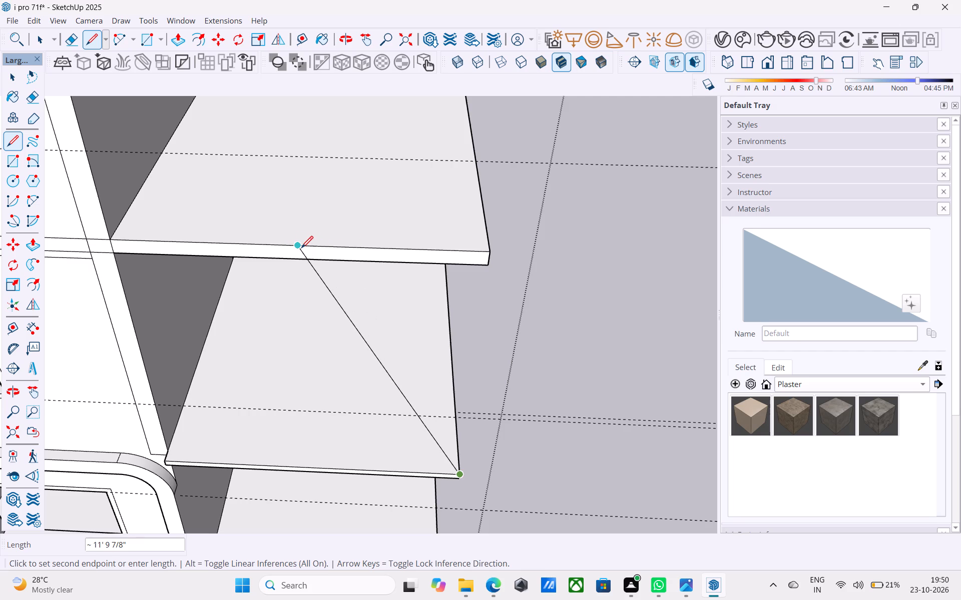
Draw three short marks inward from the upper balcony slab's front edge: at its midpoint, its outer half's midpoint, and midway between them.
{"action": "key", "text": "l"}
{"action": "left_click", "coordinate": [301, 249]}
{"action": "left_click", "coordinate": [298, 223]}
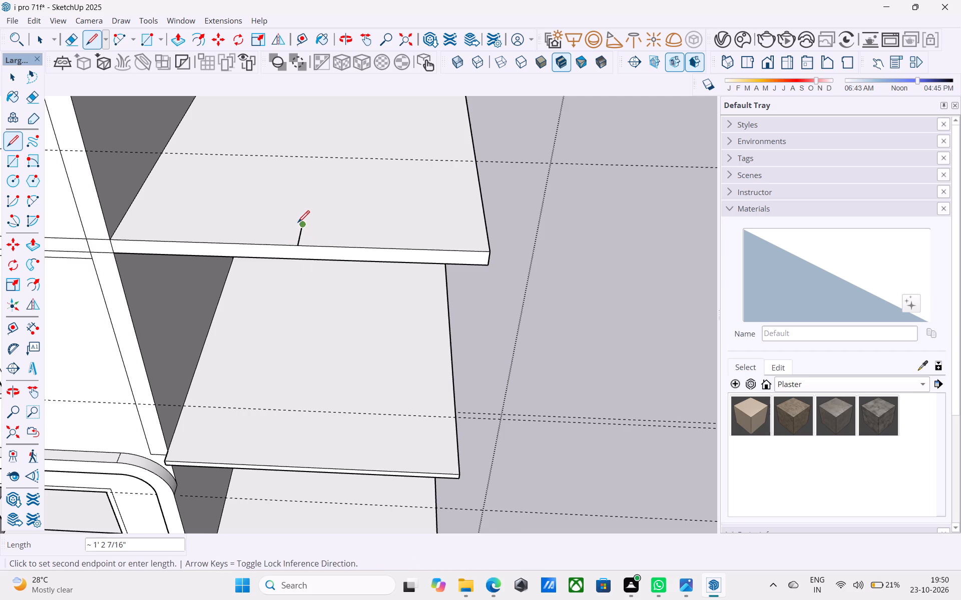
{"action": "key", "text": "space"}
{"action": "key", "text": "l"}
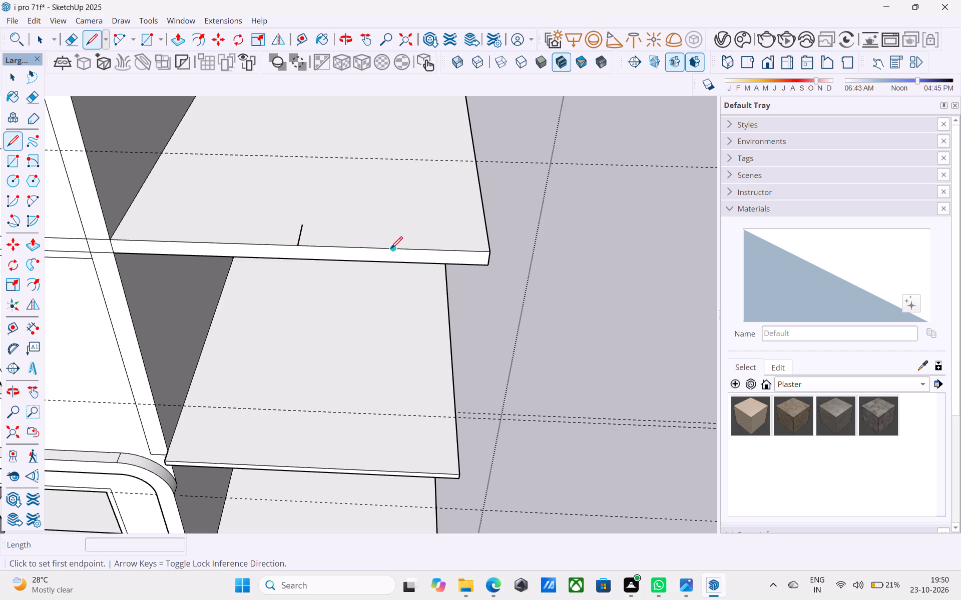
{"action": "left_click", "coordinate": [390, 249]}
{"action": "left_click", "coordinate": [392, 229]}
{"action": "key", "text": "space"}
{"action": "type", "text": "l"}
{"action": "scroll", "coordinate": [377, 259], "scroll_direction": "down", "scroll_amount": 2}
{"action": "middle_click_drag", "start_coordinate": [383, 240], "coordinate": [380, 208]}
{"action": "scroll", "coordinate": [372, 250], "scroll_direction": "up", "scroll_amount": 5}
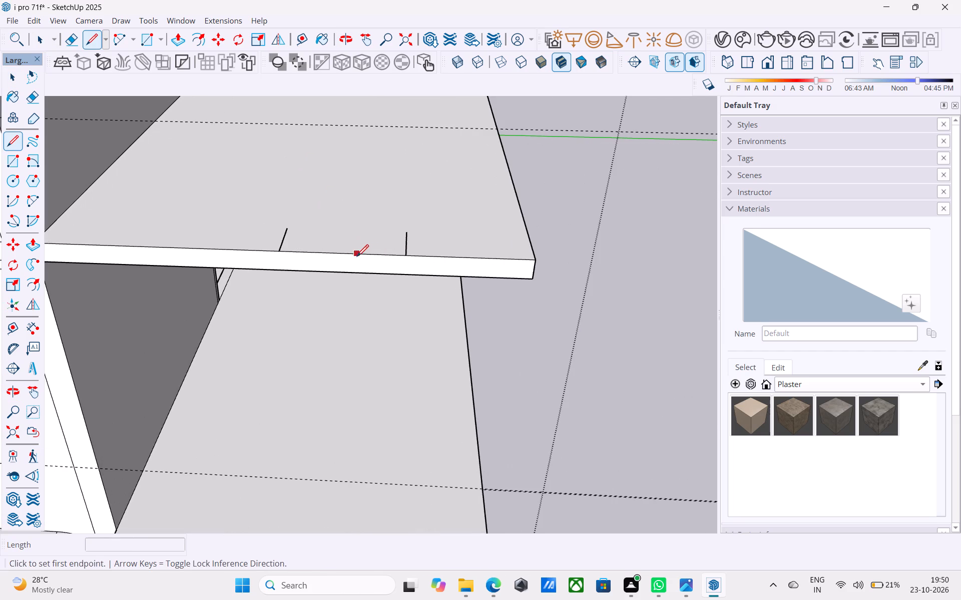
{"action": "left_click", "coordinate": [341, 255]}
{"action": "left_click", "coordinate": [350, 208]}
{"action": "key", "text": "space"}
Draw a diagonal line from the lower balcony's outer front corner to the middle mark on the upper slab's front edge.
{"action": "scroll", "coordinate": [342, 196], "scroll_direction": "down", "scroll_amount": 6}
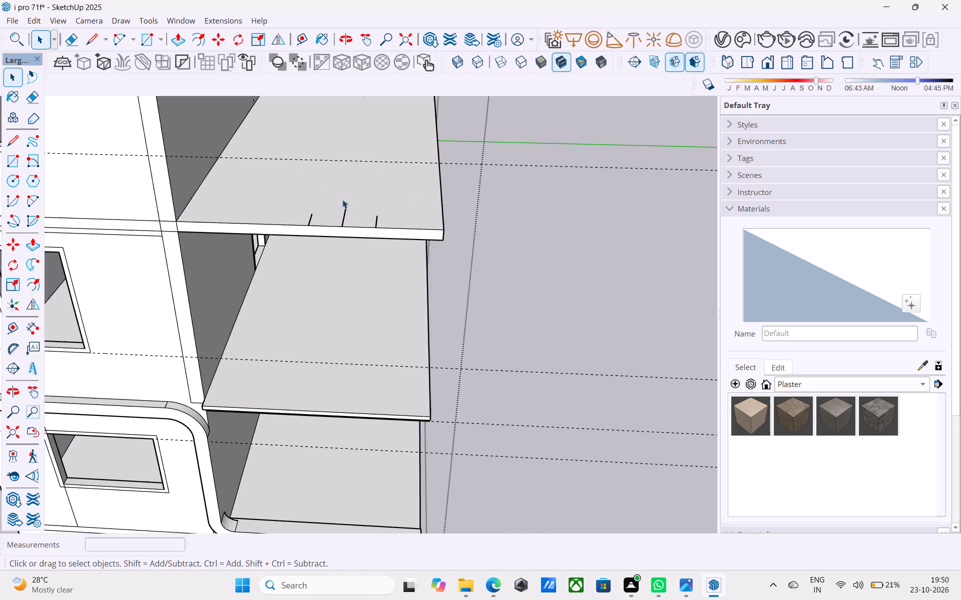
{"action": "middle_click_drag", "start_coordinate": [367, 292], "coordinate": [361, 284]}
{"action": "key", "text": "l"}
{"action": "left_click", "coordinate": [416, 393]}
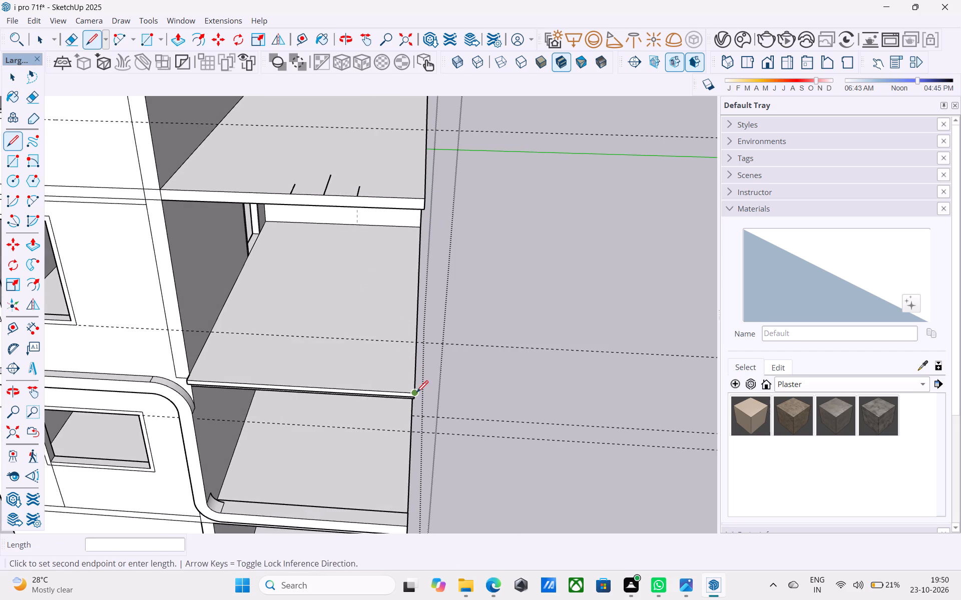
{"action": "left_click", "coordinate": [327, 197]}
{"action": "key", "text": "space"}
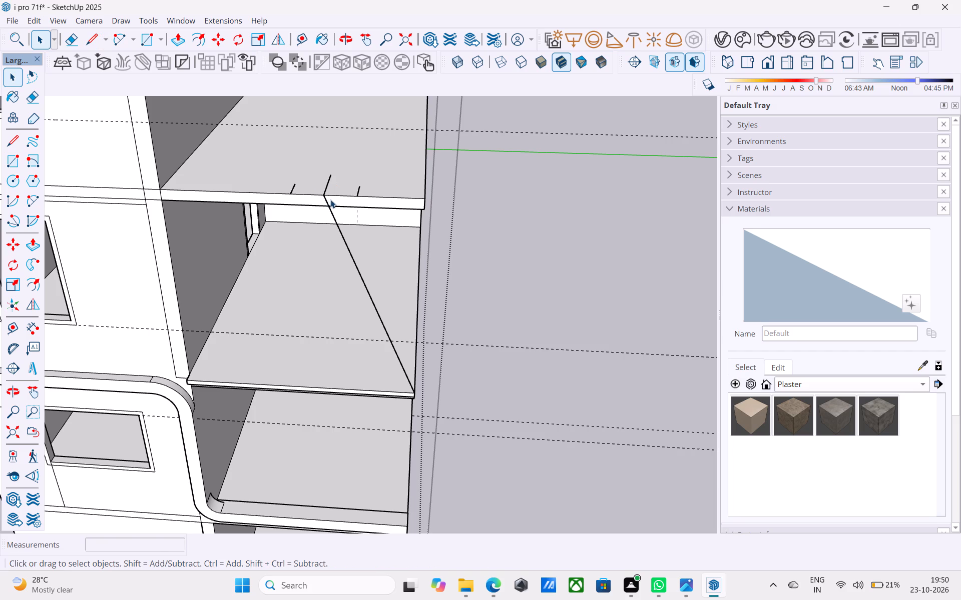
Draw a 9" line along the lower balcony's top front edge, starting at the diagonal's lower end.
{"action": "middle_click_drag", "start_coordinate": [330, 199], "coordinate": [331, 180], "text": "shift"}
{"action": "middle_click_drag", "start_coordinate": [338, 196], "coordinate": [336, 185]}
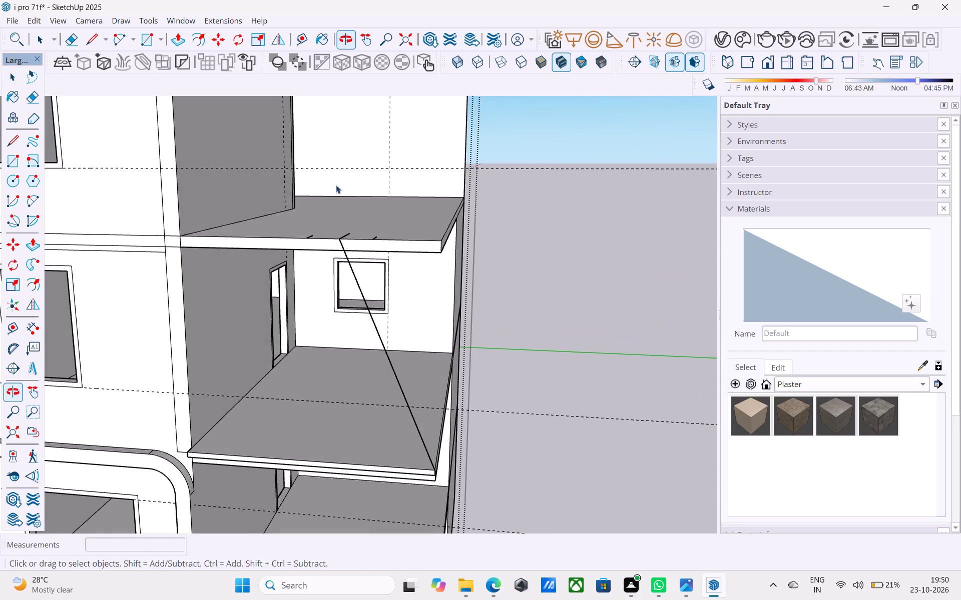
{"action": "middle_click_drag", "start_coordinate": [336, 185], "coordinate": [334, 178]}
{"action": "middle_click_drag", "start_coordinate": [355, 252], "coordinate": [338, 181], "text": "shift"}
{"action": "scroll", "coordinate": [424, 385], "scroll_direction": "up", "scroll_amount": 3}
{"action": "scroll", "coordinate": [424, 385], "scroll_direction": "down", "scroll_amount": 4}
{"action": "middle_click_drag", "start_coordinate": [424, 385], "coordinate": [427, 395]}
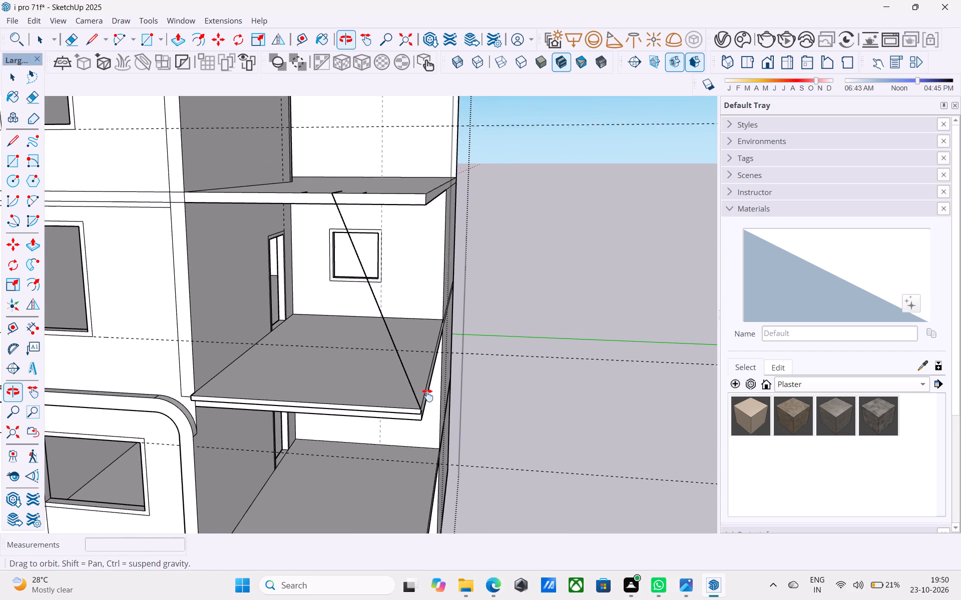
{"action": "middle_click_drag", "start_coordinate": [427, 395], "coordinate": [429, 399]}
{"action": "scroll", "coordinate": [427, 423], "scroll_direction": "up", "scroll_amount": 8}
{"action": "middle_click_drag", "start_coordinate": [410, 414], "coordinate": [405, 415]}
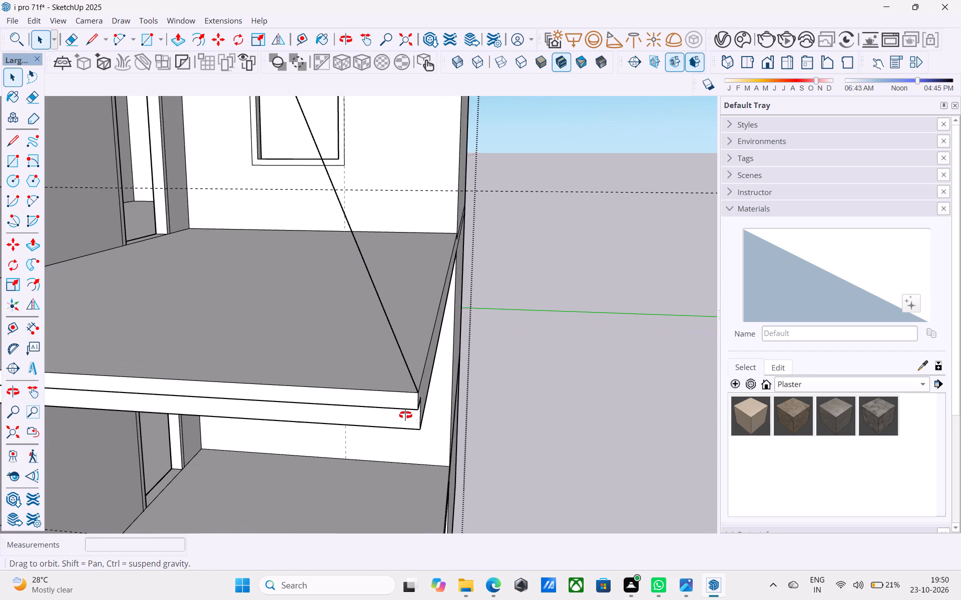
{"action": "middle_click_drag", "start_coordinate": [405, 415], "coordinate": [396, 432]}
{"action": "key", "text": "l"}
{"action": "left_click", "coordinate": [415, 398]}
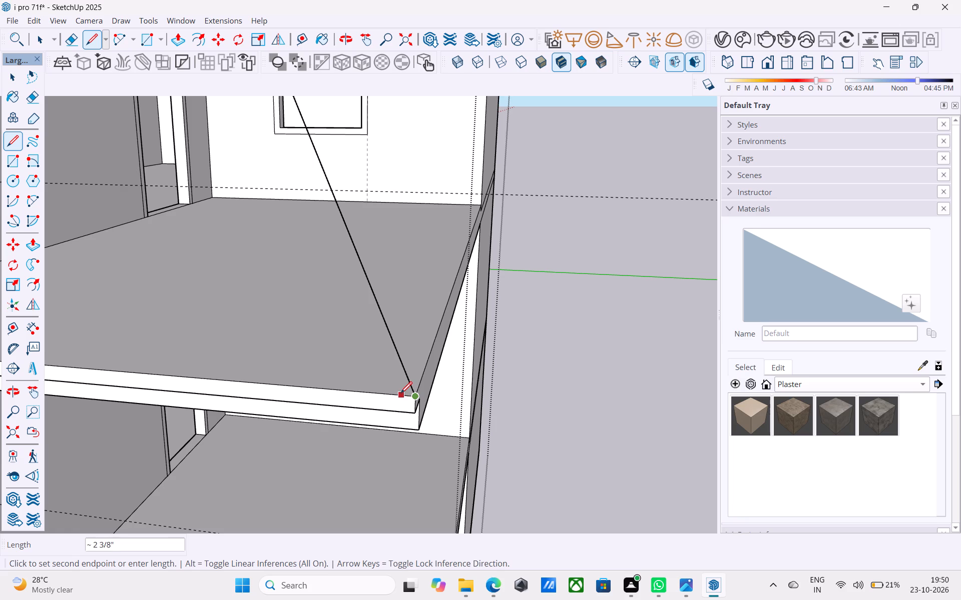
{"action": "type", "text": "9\""}
{"action": "key", "text": "Return"}
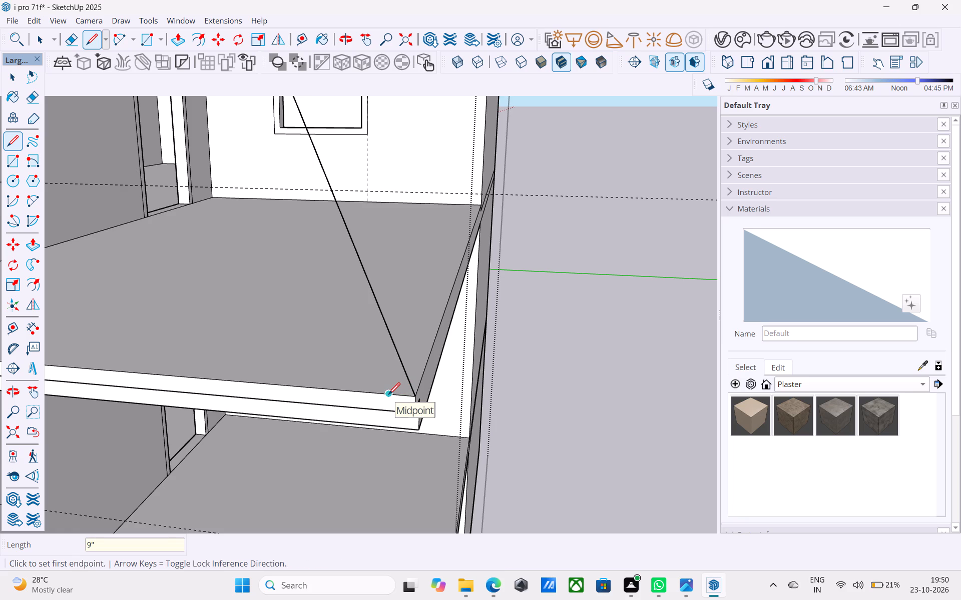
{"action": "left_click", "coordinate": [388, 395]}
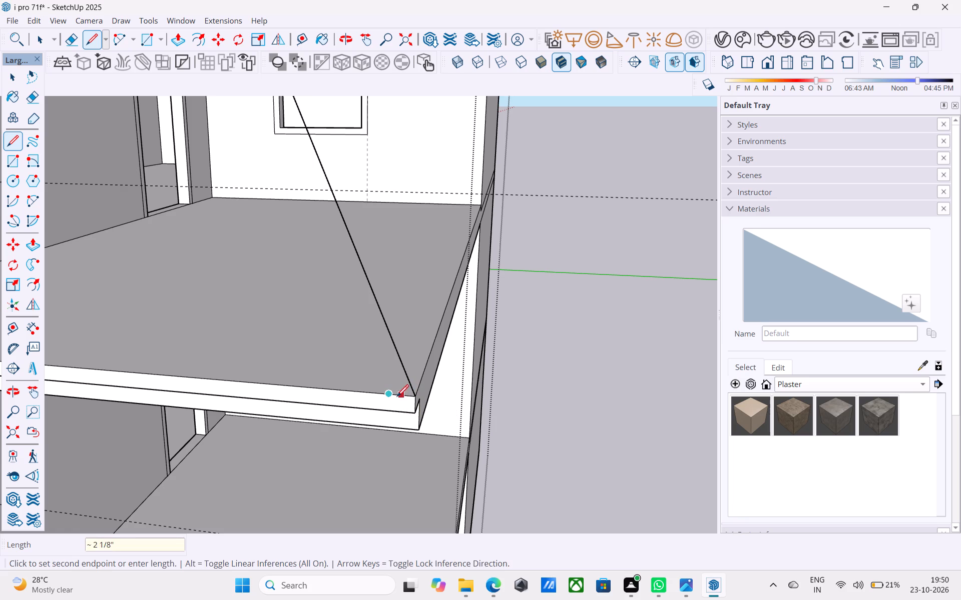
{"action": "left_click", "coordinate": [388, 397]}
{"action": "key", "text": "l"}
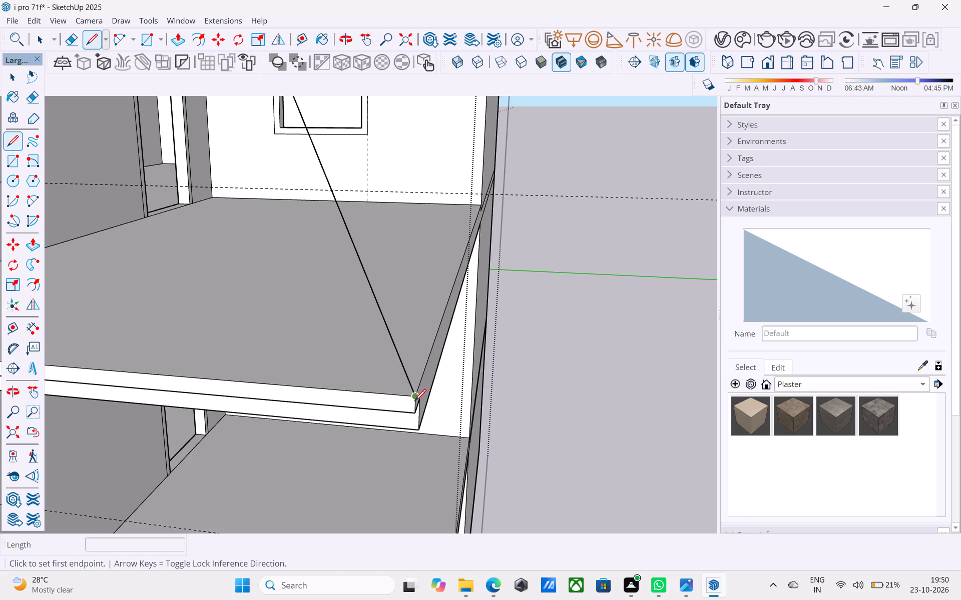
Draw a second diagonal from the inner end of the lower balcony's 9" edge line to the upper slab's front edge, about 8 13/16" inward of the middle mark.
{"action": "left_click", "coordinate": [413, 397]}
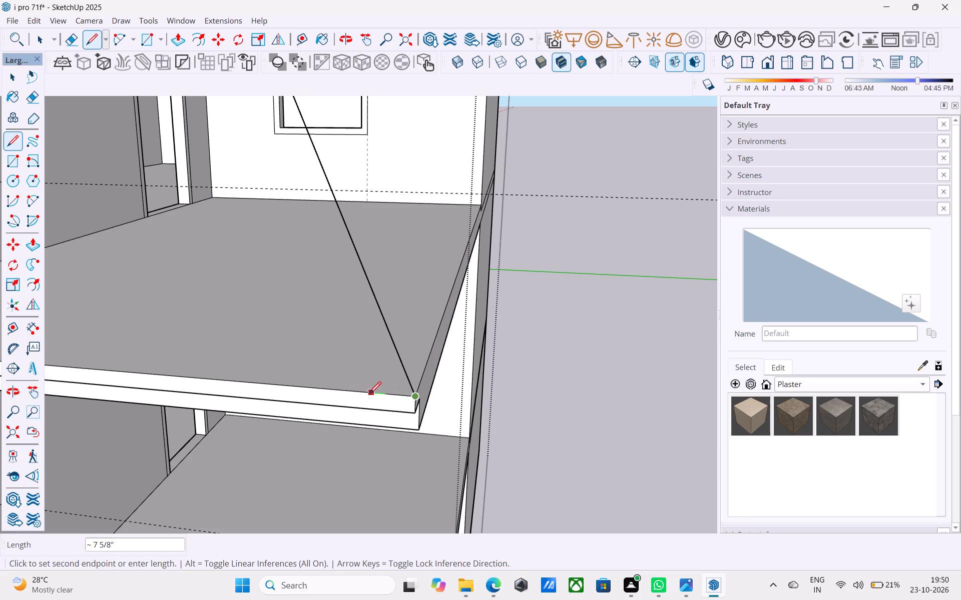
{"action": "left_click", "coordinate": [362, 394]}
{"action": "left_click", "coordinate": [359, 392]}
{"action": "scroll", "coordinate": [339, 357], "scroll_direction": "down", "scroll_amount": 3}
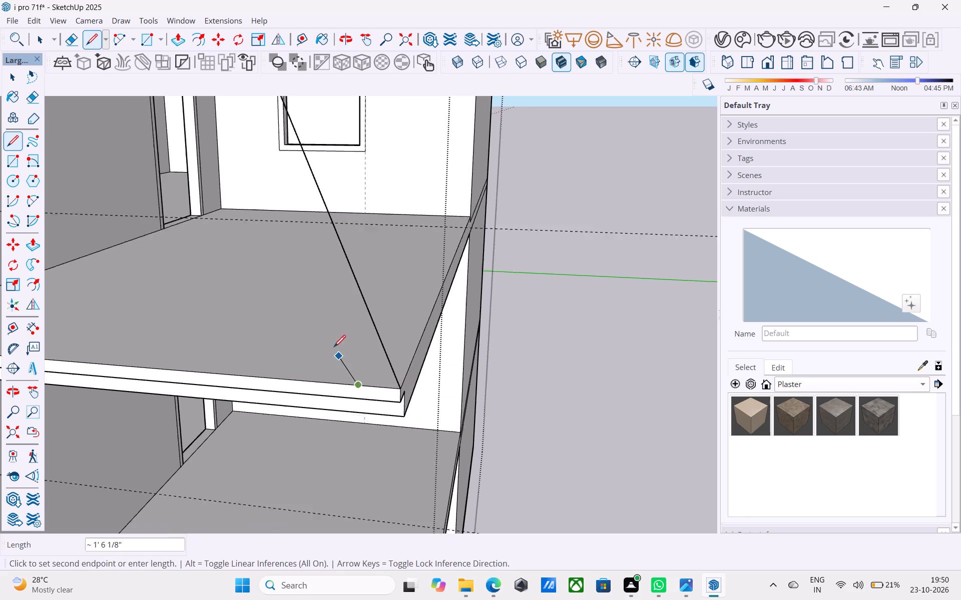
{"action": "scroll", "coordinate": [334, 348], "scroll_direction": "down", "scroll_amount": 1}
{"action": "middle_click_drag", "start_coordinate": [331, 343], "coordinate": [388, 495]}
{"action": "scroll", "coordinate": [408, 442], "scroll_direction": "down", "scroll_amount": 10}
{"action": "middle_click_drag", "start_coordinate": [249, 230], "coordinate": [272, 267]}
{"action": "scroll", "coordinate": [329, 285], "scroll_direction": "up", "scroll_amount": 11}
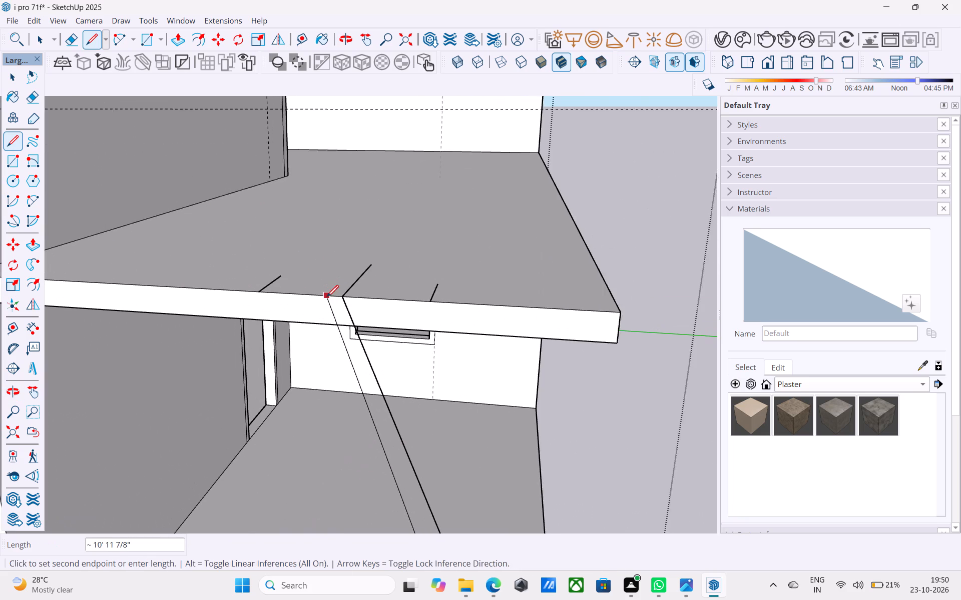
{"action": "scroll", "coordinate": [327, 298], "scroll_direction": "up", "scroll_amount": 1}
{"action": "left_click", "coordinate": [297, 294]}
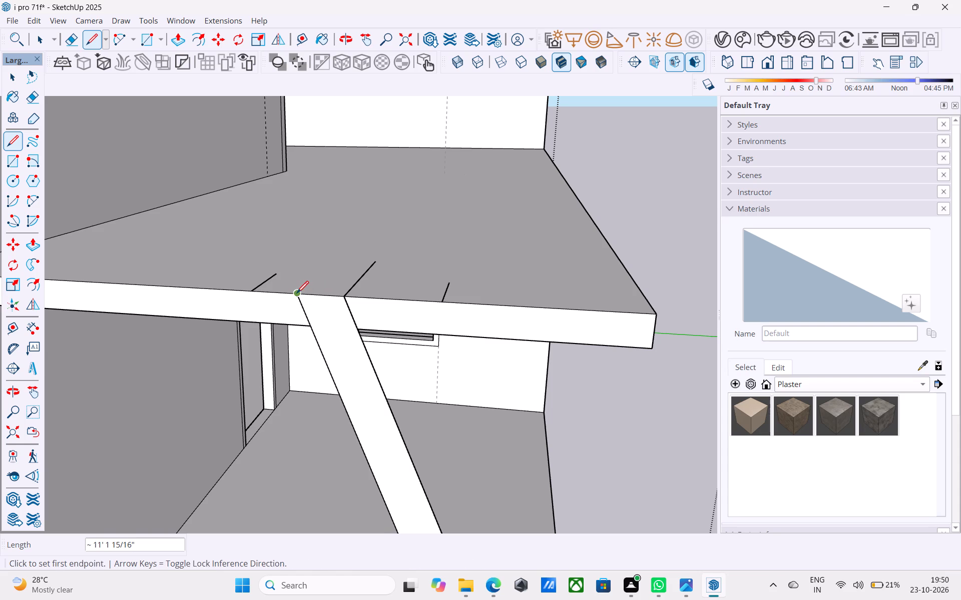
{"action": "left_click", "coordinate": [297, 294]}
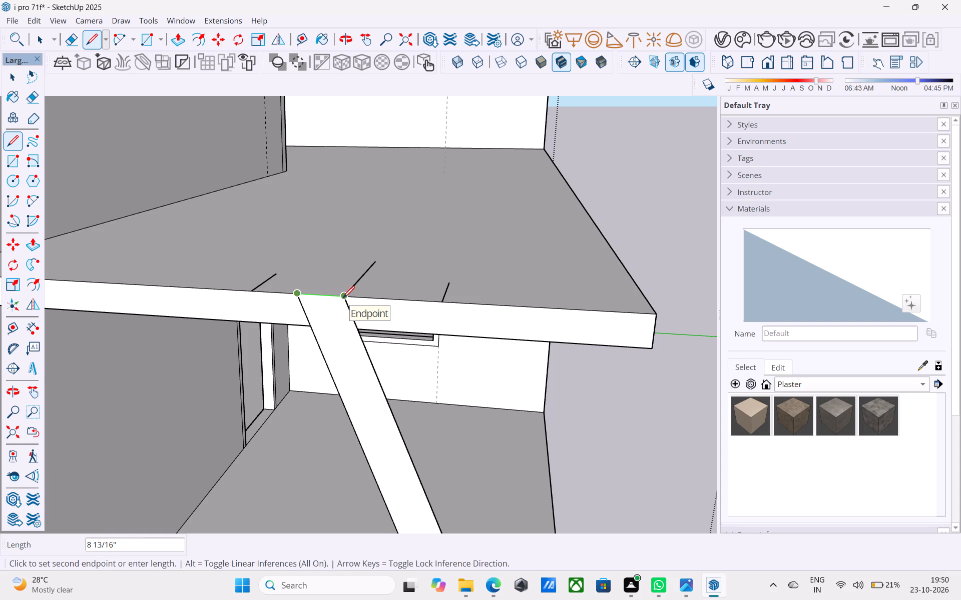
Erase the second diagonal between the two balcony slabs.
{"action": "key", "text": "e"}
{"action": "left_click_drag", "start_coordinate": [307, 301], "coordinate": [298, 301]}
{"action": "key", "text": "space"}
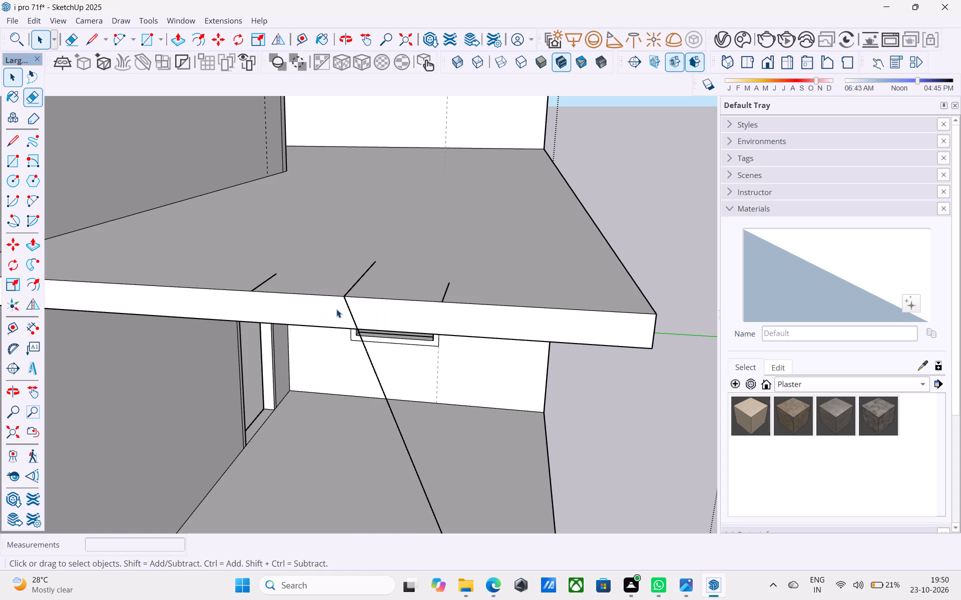
Draw a 9" line inward along the upper slab's top front edge, starting at the diagonal's upper end.
{"action": "key", "text": "l"}
{"action": "left_click", "coordinate": [341, 298]}
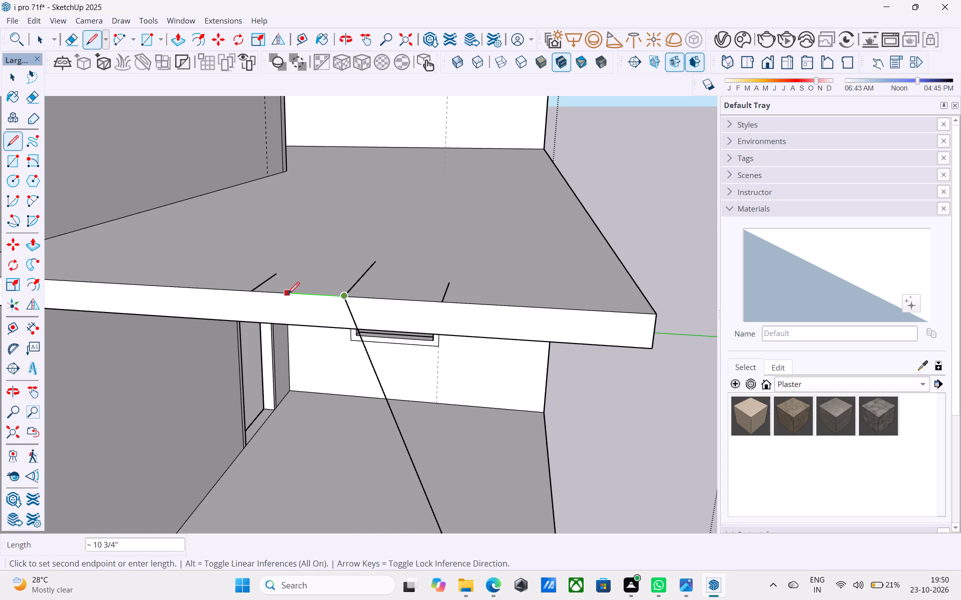
{"action": "scroll", "coordinate": [295, 296], "scroll_direction": "up", "scroll_amount": 3}
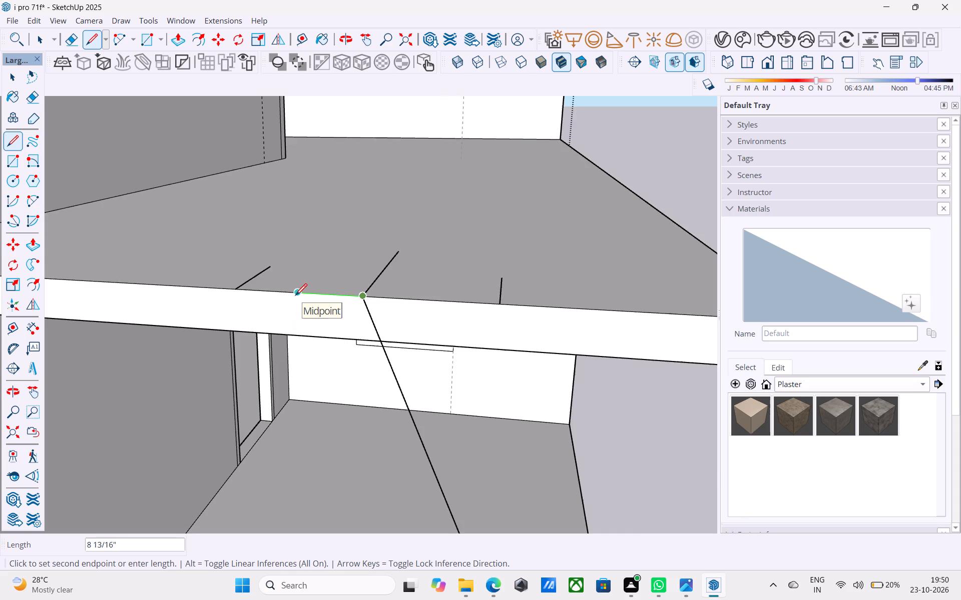
{"action": "scroll", "coordinate": [295, 296], "scroll_direction": "up", "scroll_amount": 6}
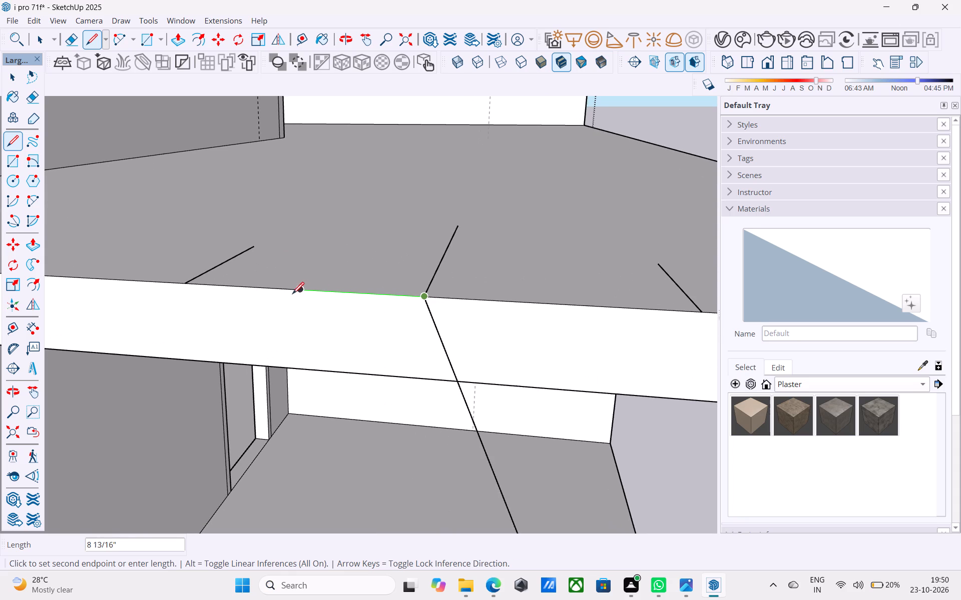
{"action": "type", "text": "9\""}
{"action": "key", "text": "Return"}
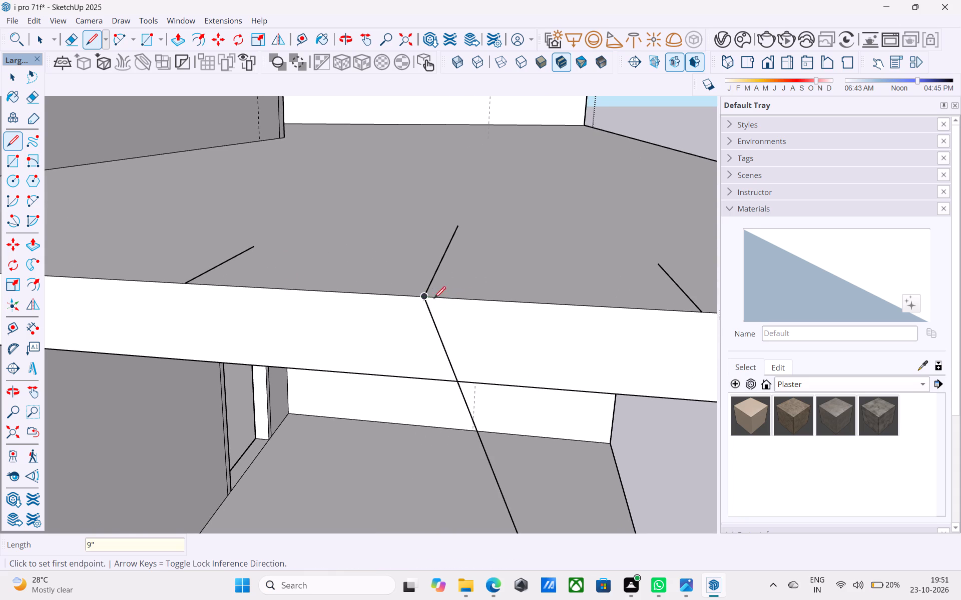
{"action": "left_click", "coordinate": [426, 294]}
{"action": "left_click", "coordinate": [299, 289]}
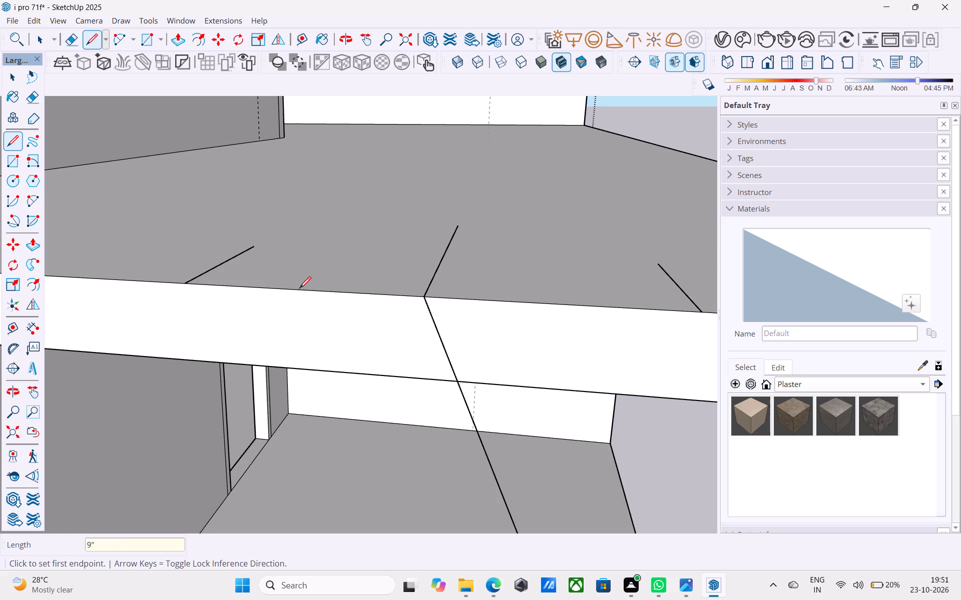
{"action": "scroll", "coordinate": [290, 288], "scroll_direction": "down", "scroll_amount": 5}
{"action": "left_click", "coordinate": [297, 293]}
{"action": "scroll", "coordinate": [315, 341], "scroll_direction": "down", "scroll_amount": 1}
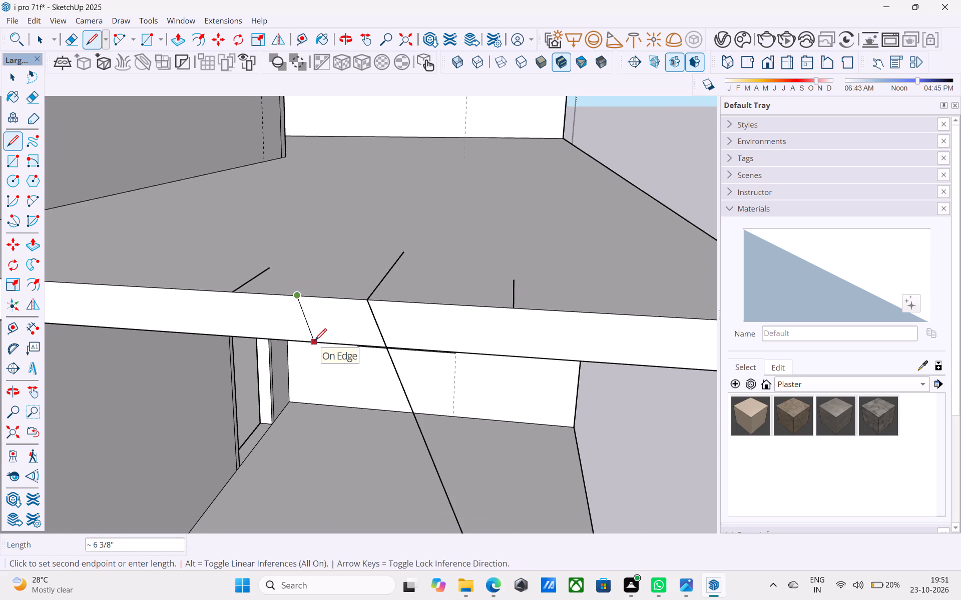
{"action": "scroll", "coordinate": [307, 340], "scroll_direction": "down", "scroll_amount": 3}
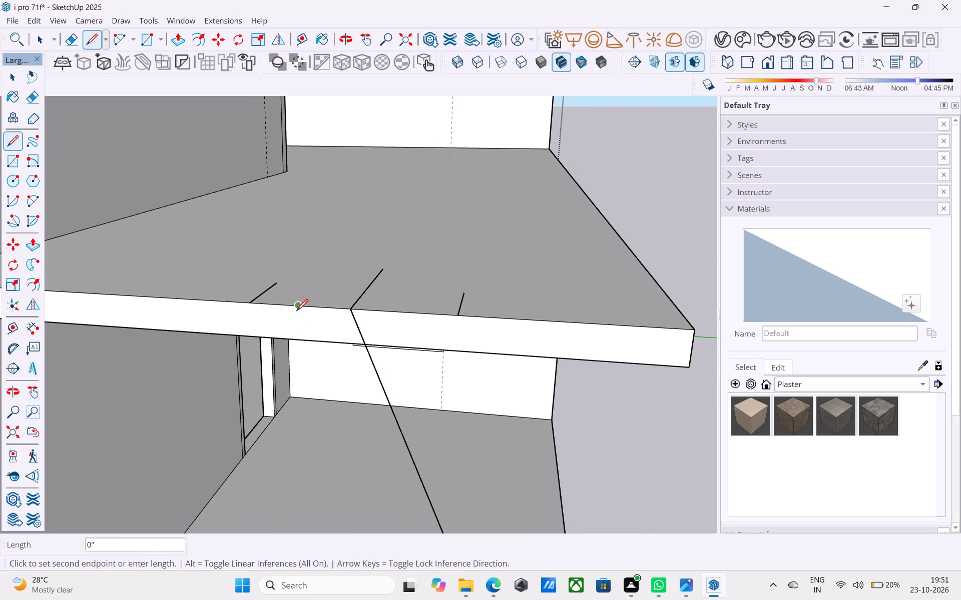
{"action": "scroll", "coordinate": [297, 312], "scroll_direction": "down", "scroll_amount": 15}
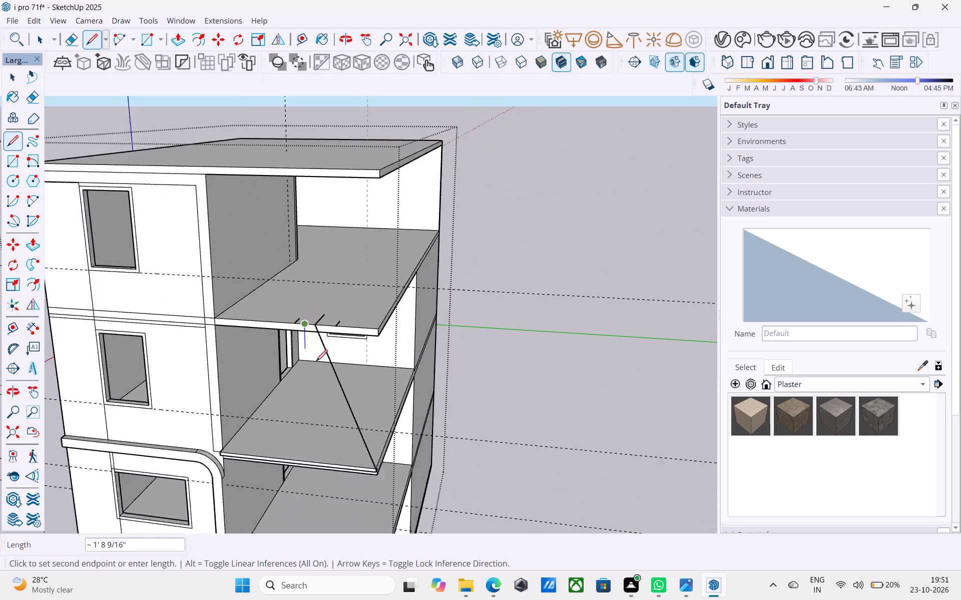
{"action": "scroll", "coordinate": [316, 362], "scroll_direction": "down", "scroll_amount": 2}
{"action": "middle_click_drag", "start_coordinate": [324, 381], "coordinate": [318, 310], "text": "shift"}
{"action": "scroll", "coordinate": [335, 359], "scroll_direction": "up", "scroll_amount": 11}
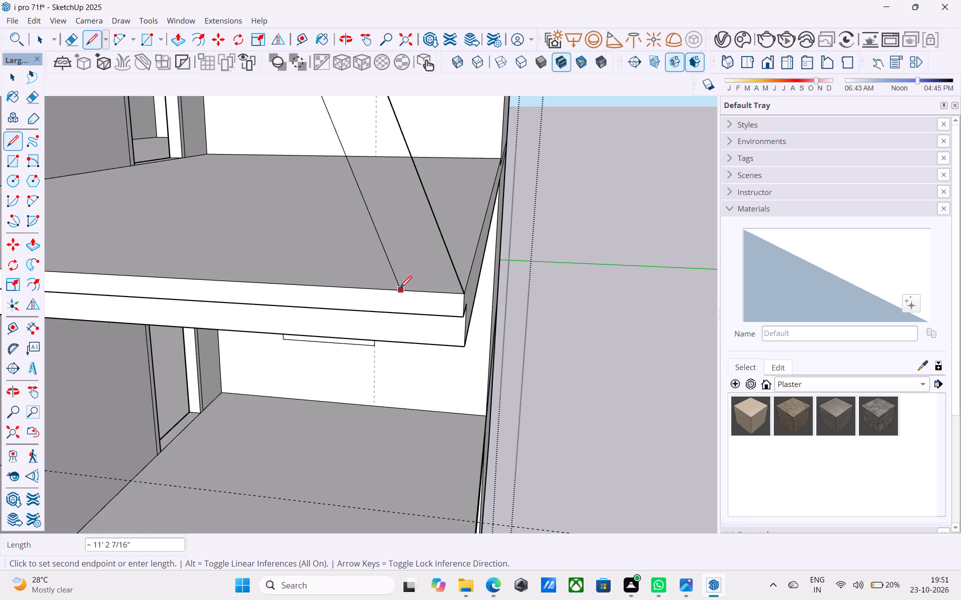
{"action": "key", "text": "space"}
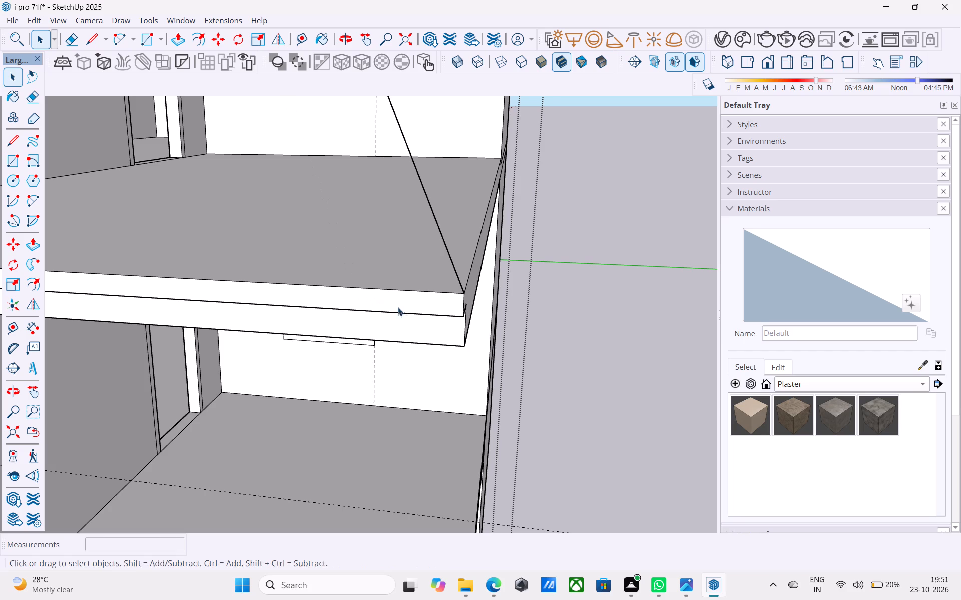
Retrace the 9" line along the lower balcony's top front edge and draw a short vertical line from its inner end down the lip face.
{"action": "key", "text": "l"}
{"action": "left_click", "coordinate": [463, 296]}
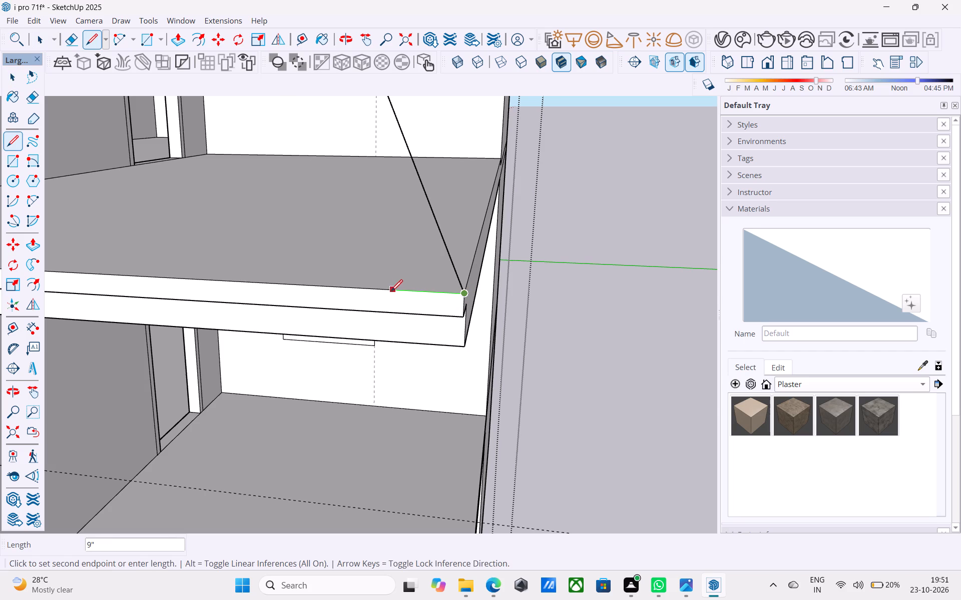
{"action": "left_click", "coordinate": [393, 294]}
{"action": "left_click", "coordinate": [393, 293]}
{"action": "left_click", "coordinate": [395, 316]}
{"action": "key", "text": "l"}
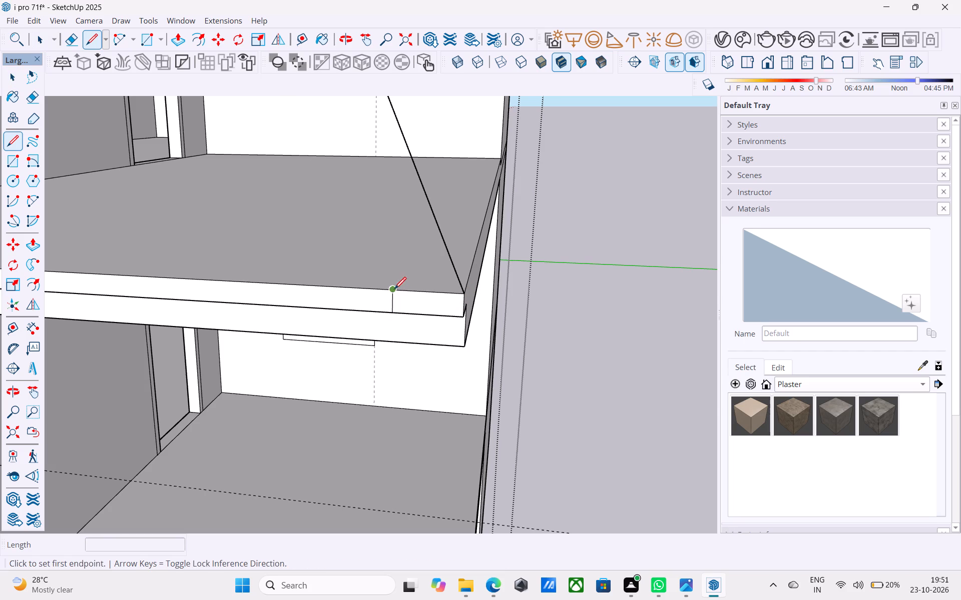
Draw a second diagonal from the lower 9" point to the 9" point on the upper slab's front edge, closing the slanted strip.
{"action": "left_click", "coordinate": [394, 290]}
{"action": "scroll", "coordinate": [391, 279], "scroll_direction": "down", "scroll_amount": 5}
{"action": "middle_click_drag", "start_coordinate": [391, 279], "coordinate": [435, 430]}
{"action": "scroll", "coordinate": [440, 403], "scroll_direction": "down", "scroll_amount": 6}
{"action": "middle_click_drag", "start_coordinate": [396, 296], "coordinate": [441, 456], "text": "shift"}
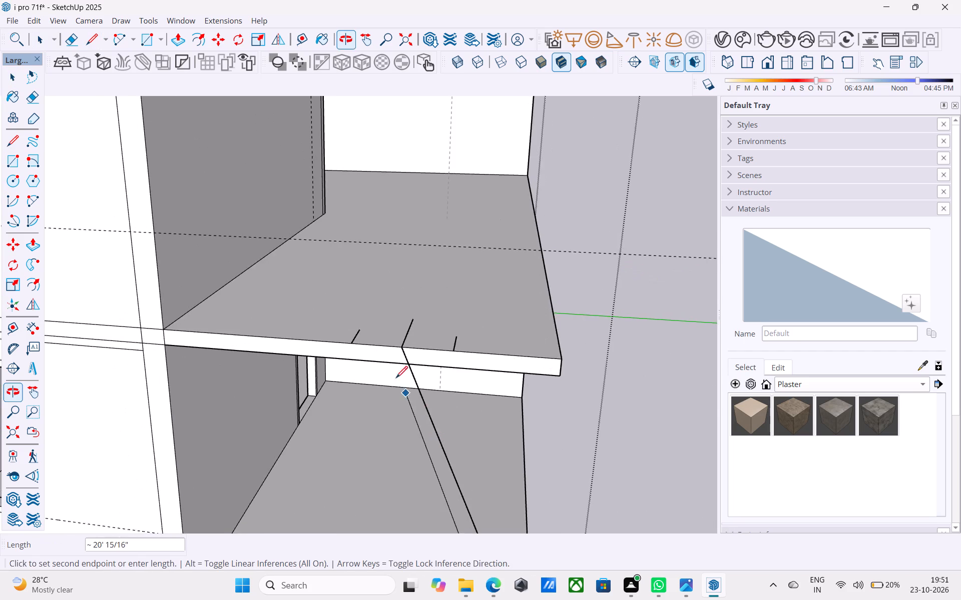
{"action": "scroll", "coordinate": [363, 343], "scroll_direction": "up", "scroll_amount": 5}
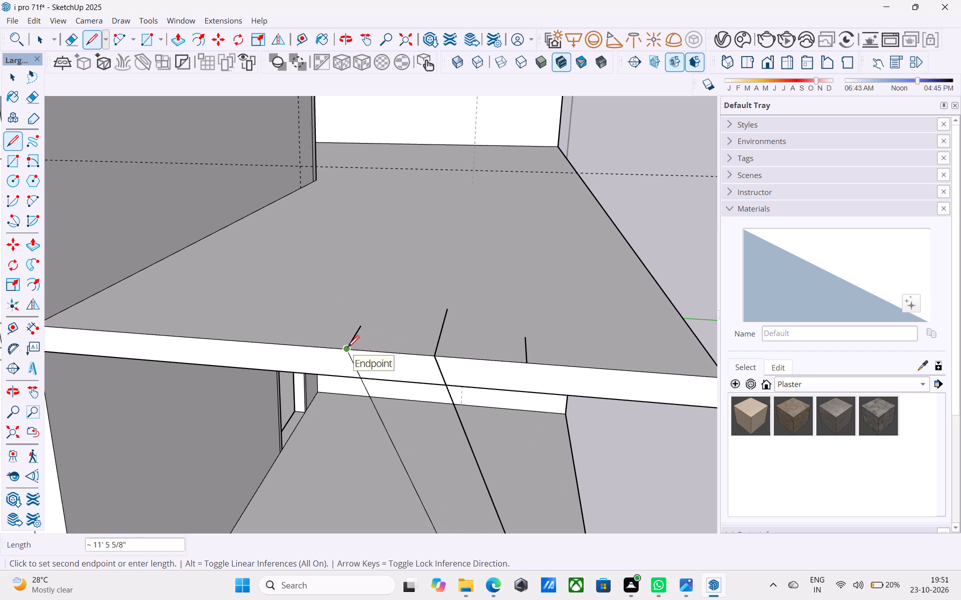
{"action": "left_click", "coordinate": [390, 355]}
{"action": "left_click", "coordinate": [390, 354]}
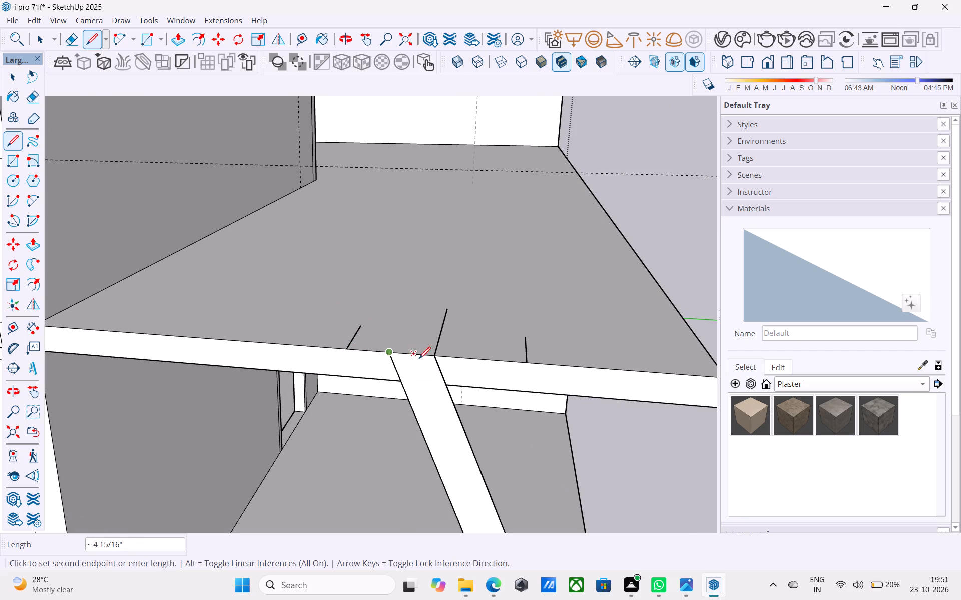
{"action": "scroll", "coordinate": [396, 319], "scroll_direction": "down", "scroll_amount": 6}
{"action": "key", "text": "space"}
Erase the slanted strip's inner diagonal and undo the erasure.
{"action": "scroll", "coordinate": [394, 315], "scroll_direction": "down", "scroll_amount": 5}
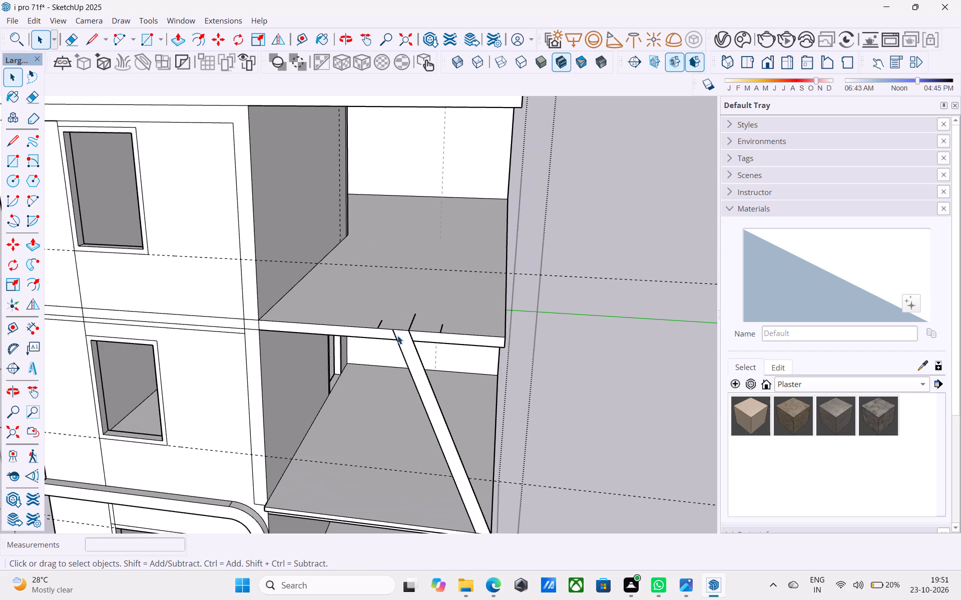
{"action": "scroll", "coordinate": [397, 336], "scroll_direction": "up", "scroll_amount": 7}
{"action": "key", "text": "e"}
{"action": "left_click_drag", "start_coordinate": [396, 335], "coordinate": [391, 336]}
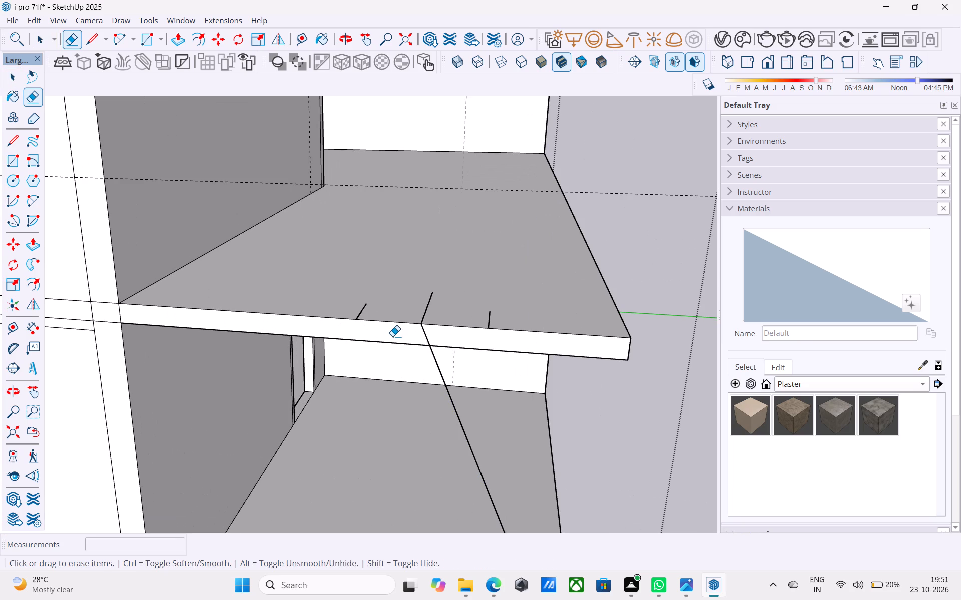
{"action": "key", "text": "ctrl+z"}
Examine where the slanted strip meets the upper balcony slab, from below, from the front and from farther away.
{"action": "middle_click_drag", "start_coordinate": [394, 342], "coordinate": [686, 235]}
{"action": "middle_click_drag", "start_coordinate": [458, 341], "coordinate": [464, 303]}
{"action": "scroll", "coordinate": [449, 305], "scroll_direction": "up", "scroll_amount": 4}
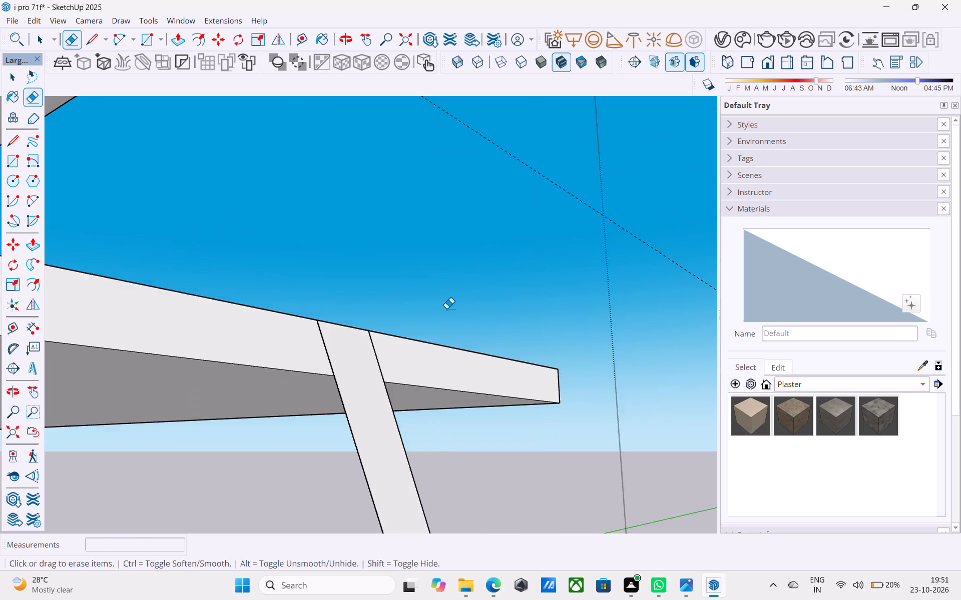
{"action": "scroll", "coordinate": [446, 308], "scroll_direction": "up", "scroll_amount": 4}
{"action": "middle_click_drag", "start_coordinate": [416, 336], "coordinate": [419, 328]}
{"action": "scroll", "coordinate": [425, 315], "scroll_direction": "down", "scroll_amount": 5}
{"action": "middle_click_drag", "start_coordinate": [411, 340], "coordinate": [511, 278]}
{"action": "scroll", "coordinate": [511, 278], "scroll_direction": "up", "scroll_amount": 2}
{"action": "middle_click_drag", "start_coordinate": [408, 343], "coordinate": [263, 361]}
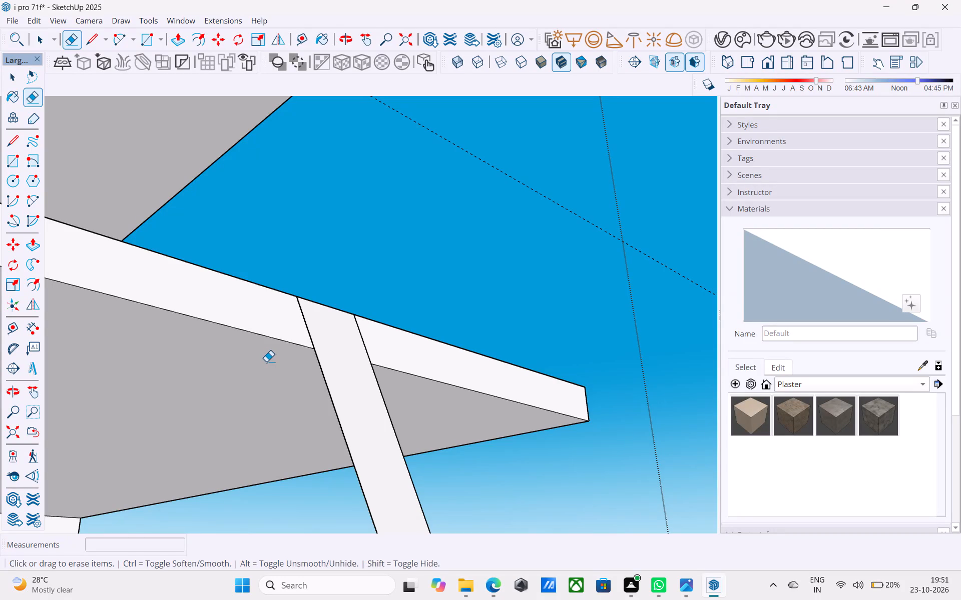
{"action": "scroll", "coordinate": [284, 356], "scroll_direction": "down", "scroll_amount": 5}
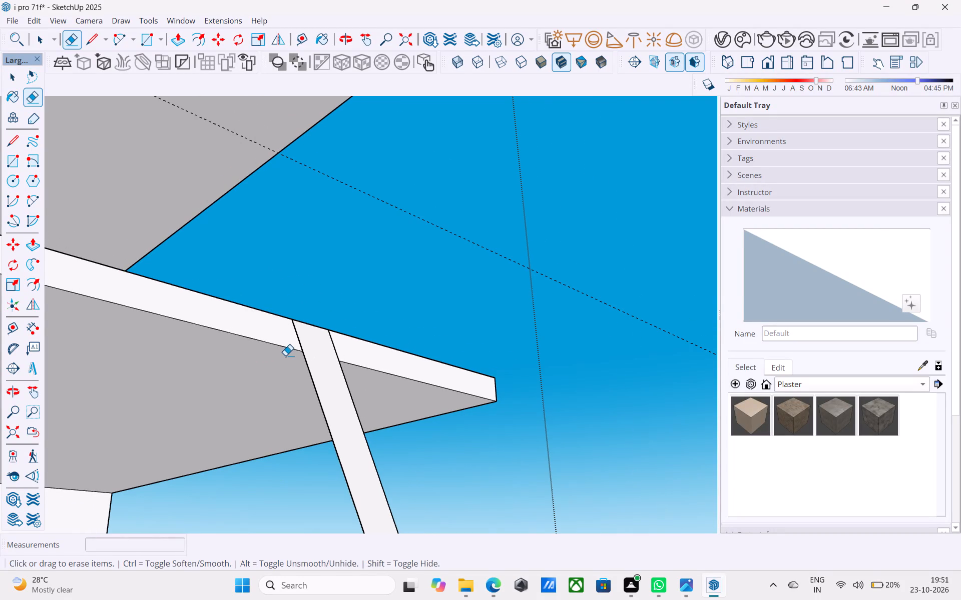
{"action": "scroll", "coordinate": [288, 353], "scroll_direction": "down", "scroll_amount": 7}
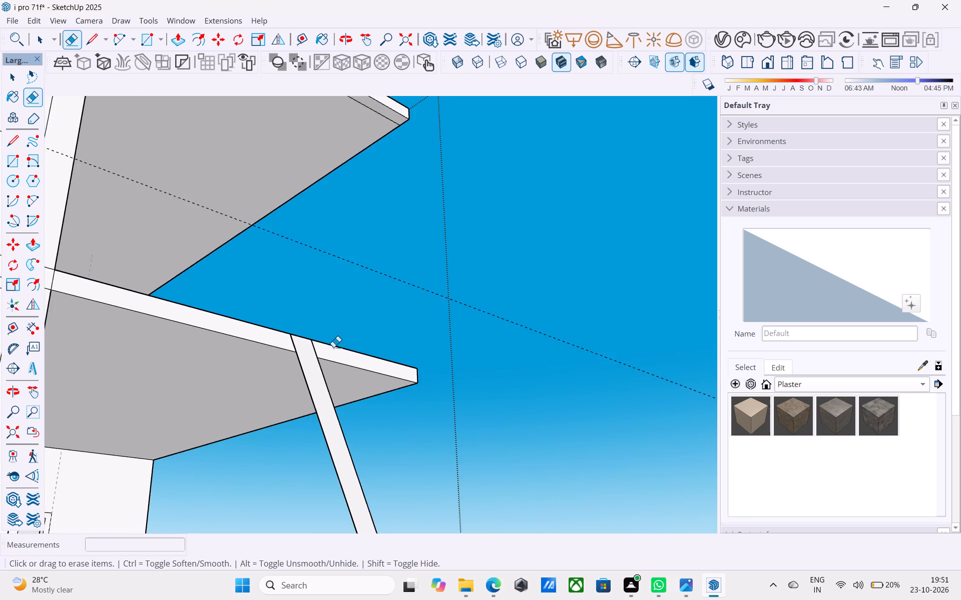
{"action": "scroll", "coordinate": [333, 347], "scroll_direction": "down", "scroll_amount": 4}
{"action": "middle_click_drag", "start_coordinate": [429, 316], "coordinate": [352, 344]}
{"action": "scroll", "coordinate": [381, 345], "scroll_direction": "down", "scroll_amount": 4}
{"action": "middle_click_drag", "start_coordinate": [380, 345], "coordinate": [359, 343]}
{"action": "scroll", "coordinate": [362, 338], "scroll_direction": "down", "scroll_amount": 1}
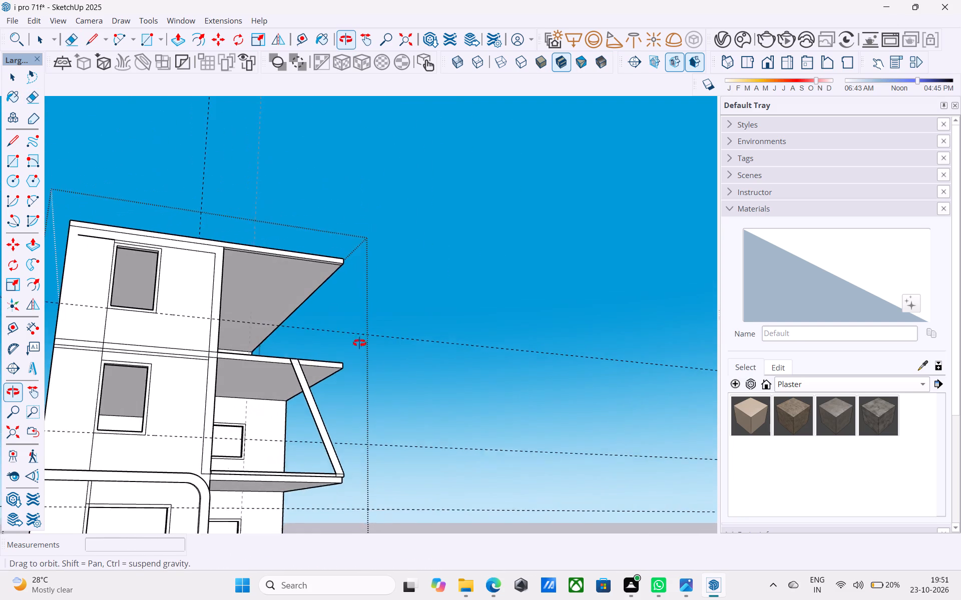
{"action": "middle_click_drag", "start_coordinate": [359, 343], "coordinate": [358, 344]}
{"action": "scroll", "coordinate": [284, 357], "scroll_direction": "up", "scroll_amount": 5}
{"action": "scroll", "coordinate": [271, 357], "scroll_direction": "down", "scroll_amount": 4}
{"action": "middle_click_drag", "start_coordinate": [266, 356], "coordinate": [238, 433]}
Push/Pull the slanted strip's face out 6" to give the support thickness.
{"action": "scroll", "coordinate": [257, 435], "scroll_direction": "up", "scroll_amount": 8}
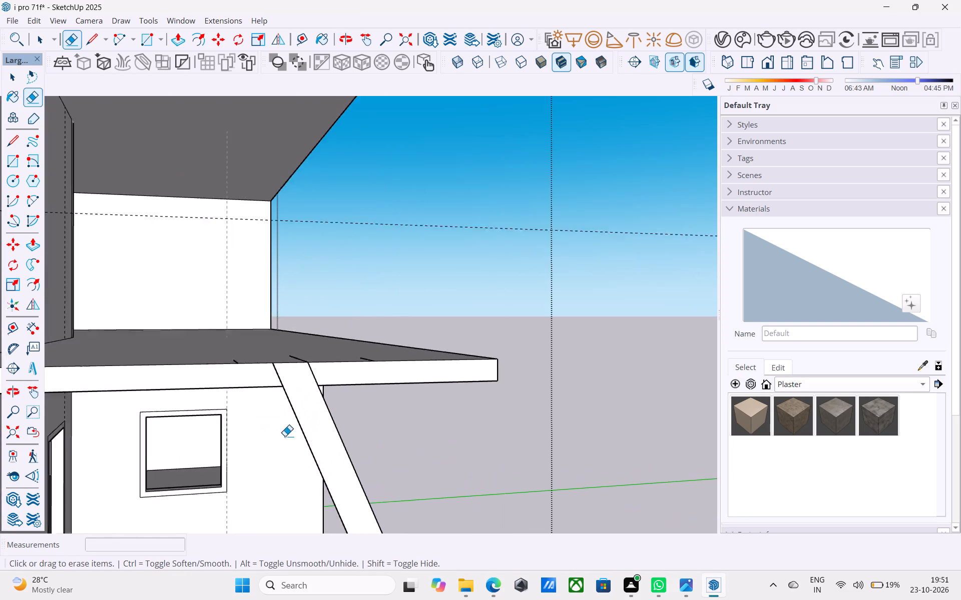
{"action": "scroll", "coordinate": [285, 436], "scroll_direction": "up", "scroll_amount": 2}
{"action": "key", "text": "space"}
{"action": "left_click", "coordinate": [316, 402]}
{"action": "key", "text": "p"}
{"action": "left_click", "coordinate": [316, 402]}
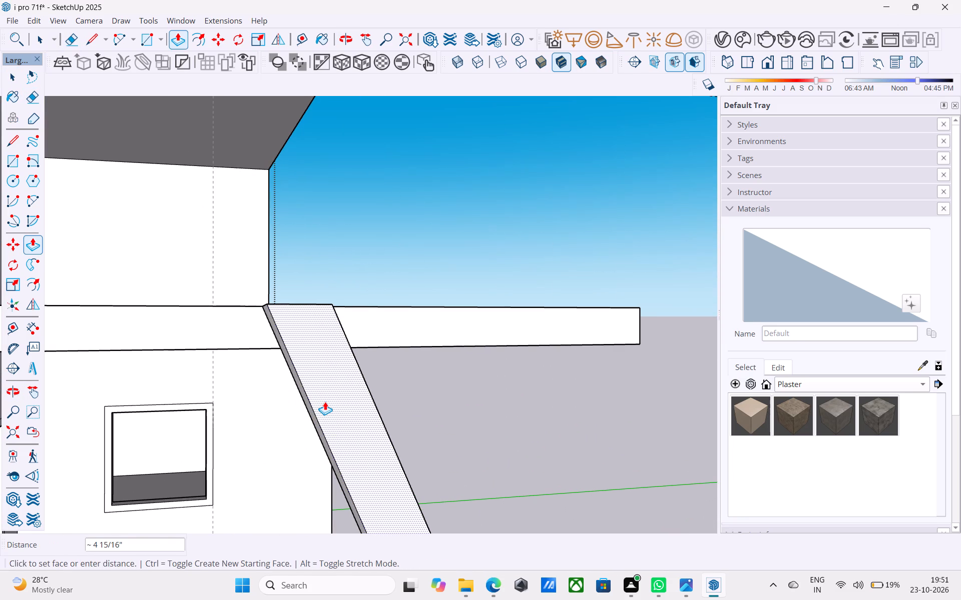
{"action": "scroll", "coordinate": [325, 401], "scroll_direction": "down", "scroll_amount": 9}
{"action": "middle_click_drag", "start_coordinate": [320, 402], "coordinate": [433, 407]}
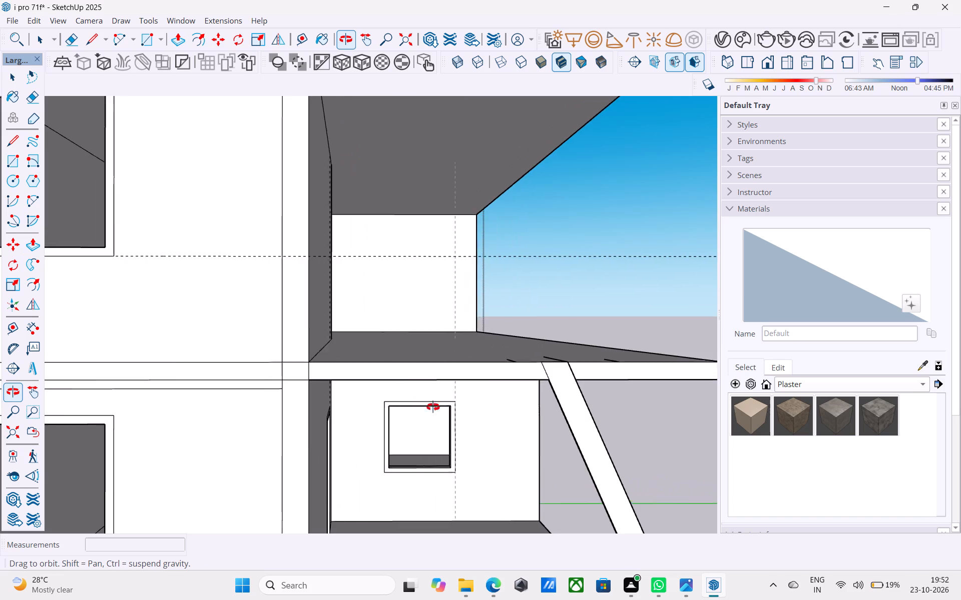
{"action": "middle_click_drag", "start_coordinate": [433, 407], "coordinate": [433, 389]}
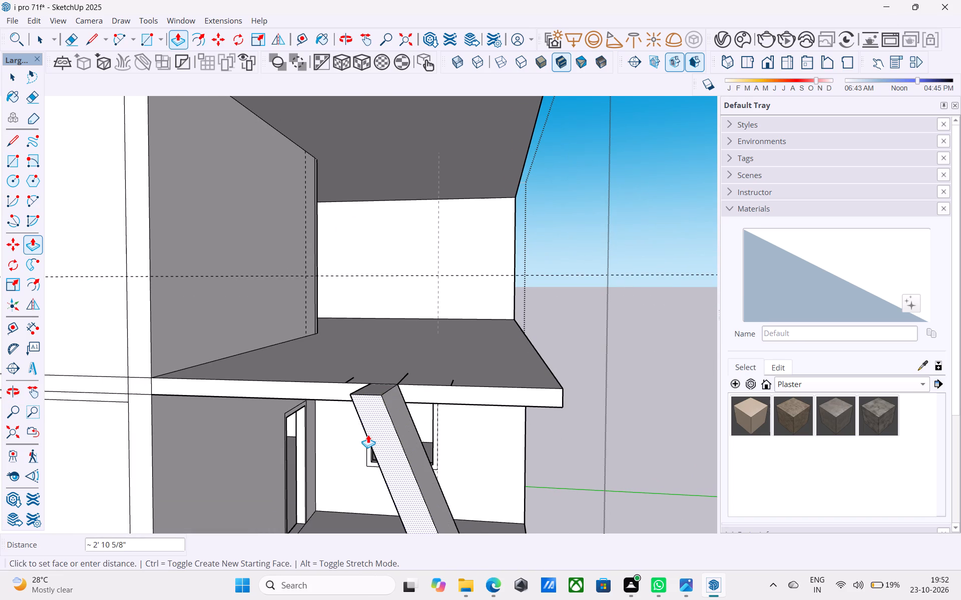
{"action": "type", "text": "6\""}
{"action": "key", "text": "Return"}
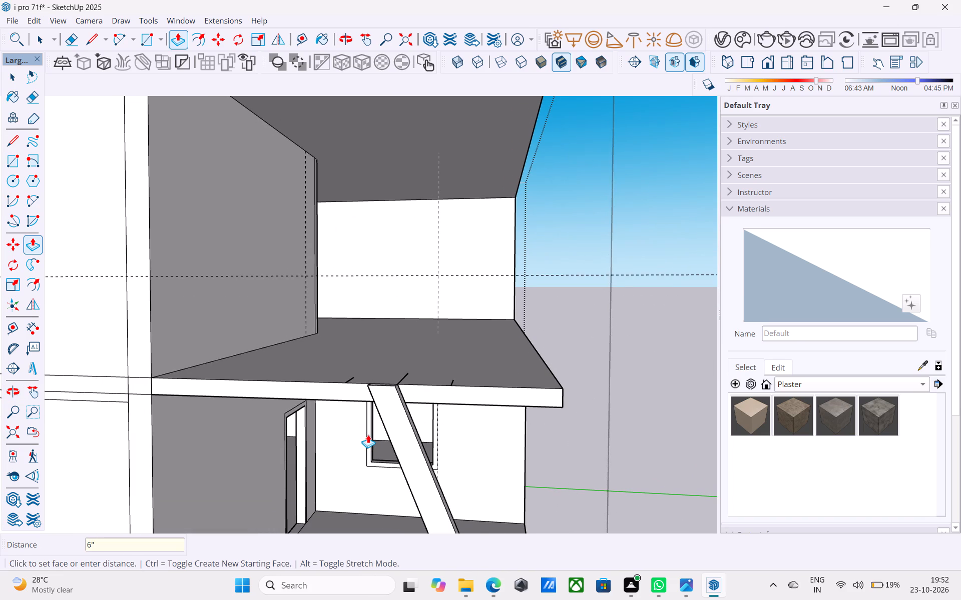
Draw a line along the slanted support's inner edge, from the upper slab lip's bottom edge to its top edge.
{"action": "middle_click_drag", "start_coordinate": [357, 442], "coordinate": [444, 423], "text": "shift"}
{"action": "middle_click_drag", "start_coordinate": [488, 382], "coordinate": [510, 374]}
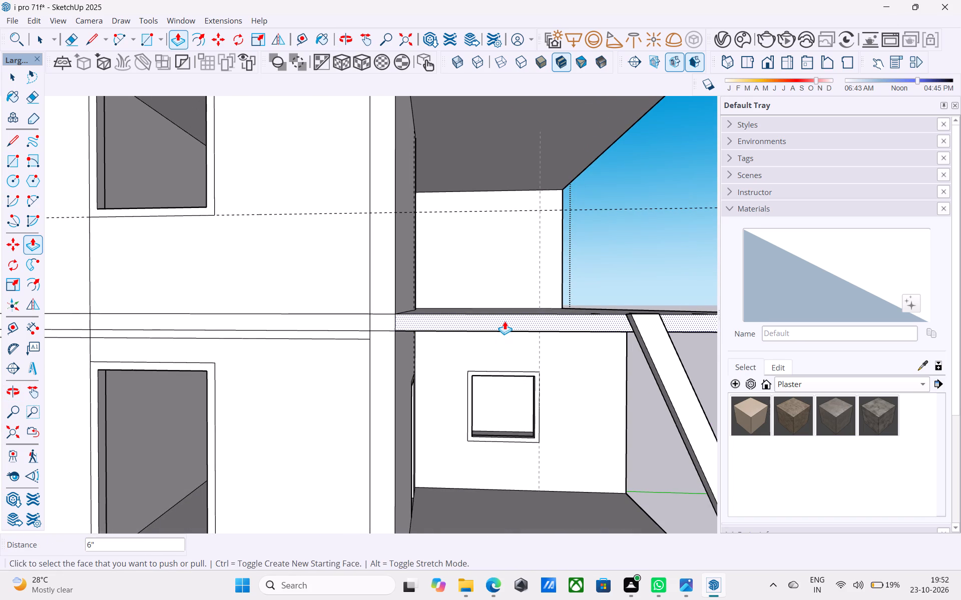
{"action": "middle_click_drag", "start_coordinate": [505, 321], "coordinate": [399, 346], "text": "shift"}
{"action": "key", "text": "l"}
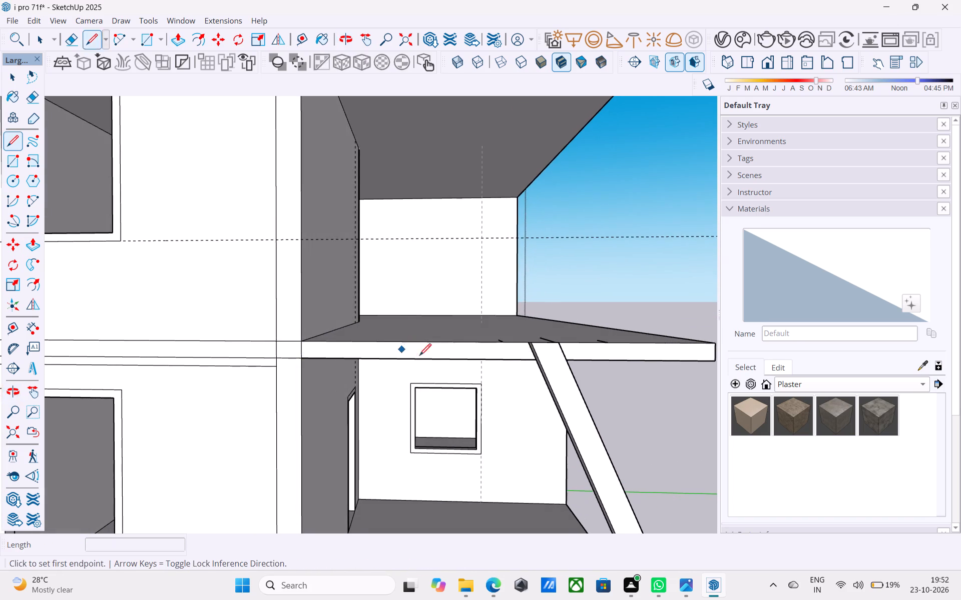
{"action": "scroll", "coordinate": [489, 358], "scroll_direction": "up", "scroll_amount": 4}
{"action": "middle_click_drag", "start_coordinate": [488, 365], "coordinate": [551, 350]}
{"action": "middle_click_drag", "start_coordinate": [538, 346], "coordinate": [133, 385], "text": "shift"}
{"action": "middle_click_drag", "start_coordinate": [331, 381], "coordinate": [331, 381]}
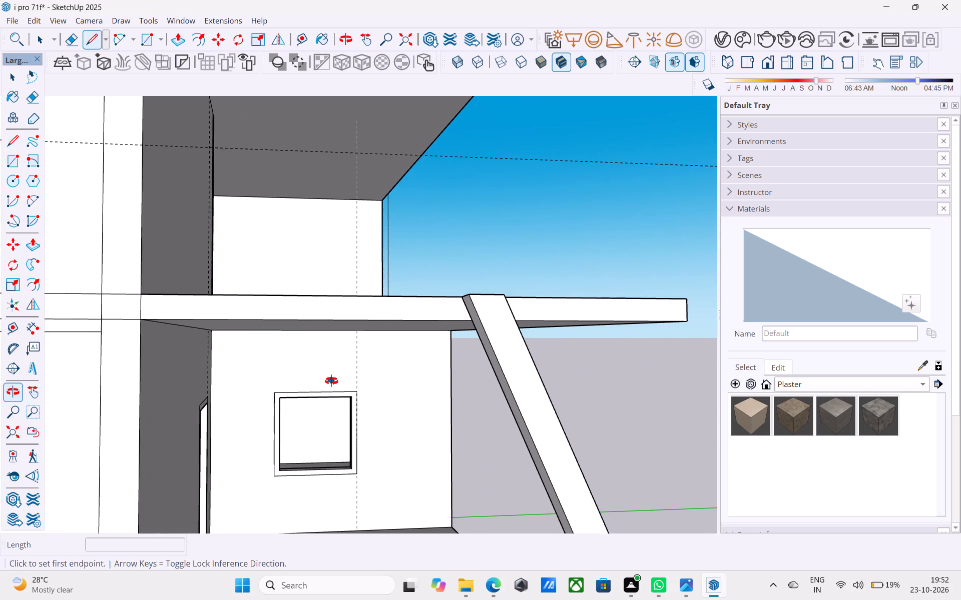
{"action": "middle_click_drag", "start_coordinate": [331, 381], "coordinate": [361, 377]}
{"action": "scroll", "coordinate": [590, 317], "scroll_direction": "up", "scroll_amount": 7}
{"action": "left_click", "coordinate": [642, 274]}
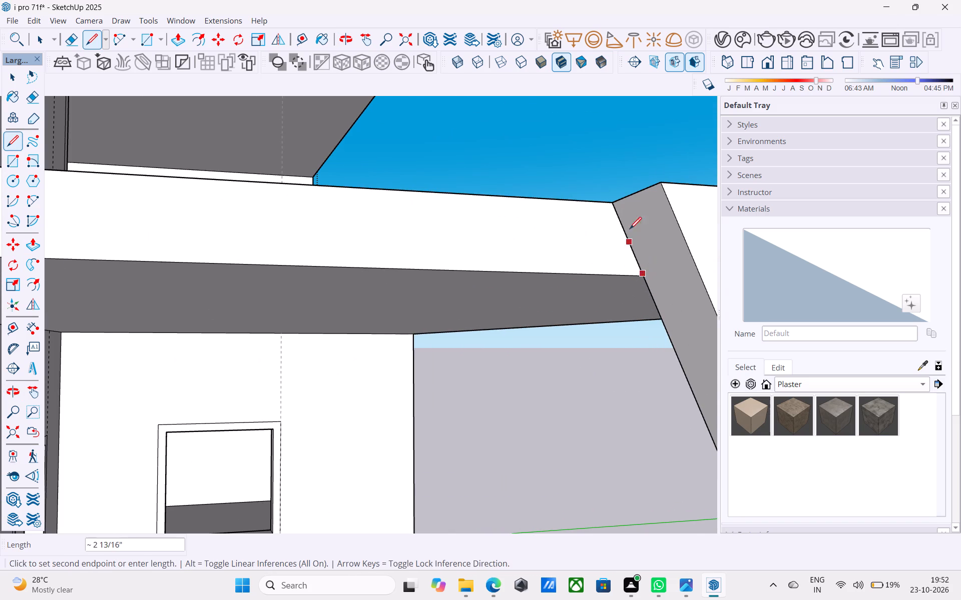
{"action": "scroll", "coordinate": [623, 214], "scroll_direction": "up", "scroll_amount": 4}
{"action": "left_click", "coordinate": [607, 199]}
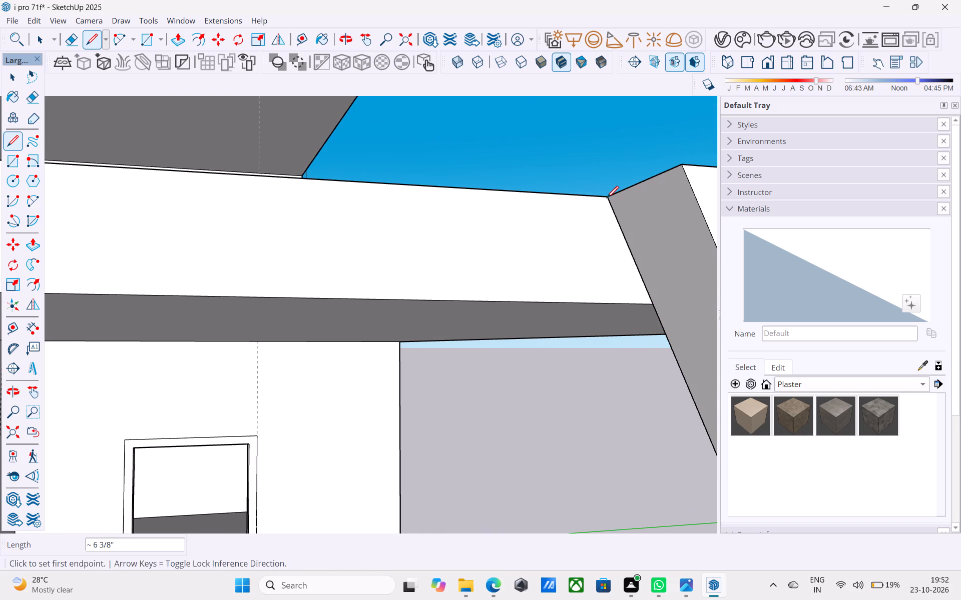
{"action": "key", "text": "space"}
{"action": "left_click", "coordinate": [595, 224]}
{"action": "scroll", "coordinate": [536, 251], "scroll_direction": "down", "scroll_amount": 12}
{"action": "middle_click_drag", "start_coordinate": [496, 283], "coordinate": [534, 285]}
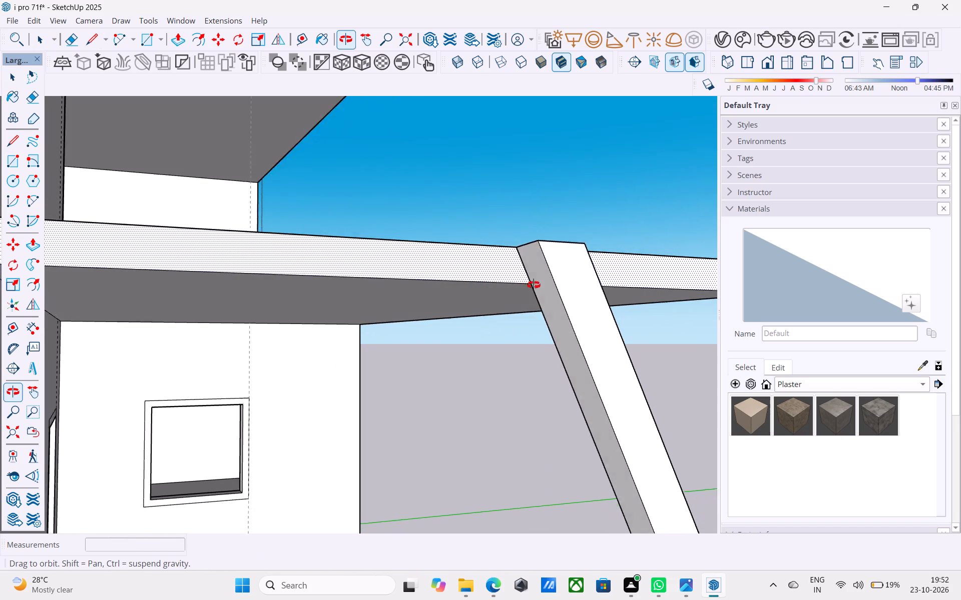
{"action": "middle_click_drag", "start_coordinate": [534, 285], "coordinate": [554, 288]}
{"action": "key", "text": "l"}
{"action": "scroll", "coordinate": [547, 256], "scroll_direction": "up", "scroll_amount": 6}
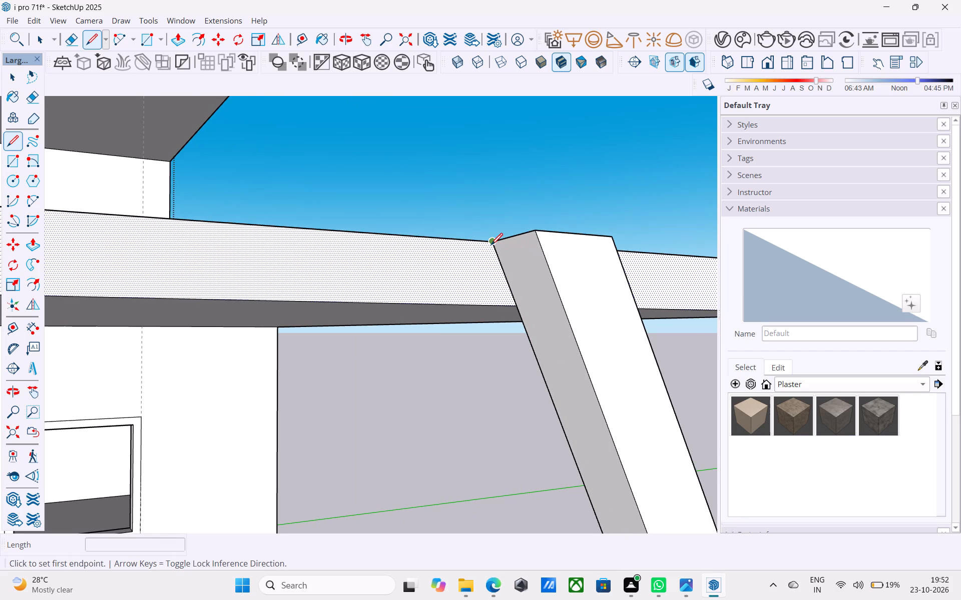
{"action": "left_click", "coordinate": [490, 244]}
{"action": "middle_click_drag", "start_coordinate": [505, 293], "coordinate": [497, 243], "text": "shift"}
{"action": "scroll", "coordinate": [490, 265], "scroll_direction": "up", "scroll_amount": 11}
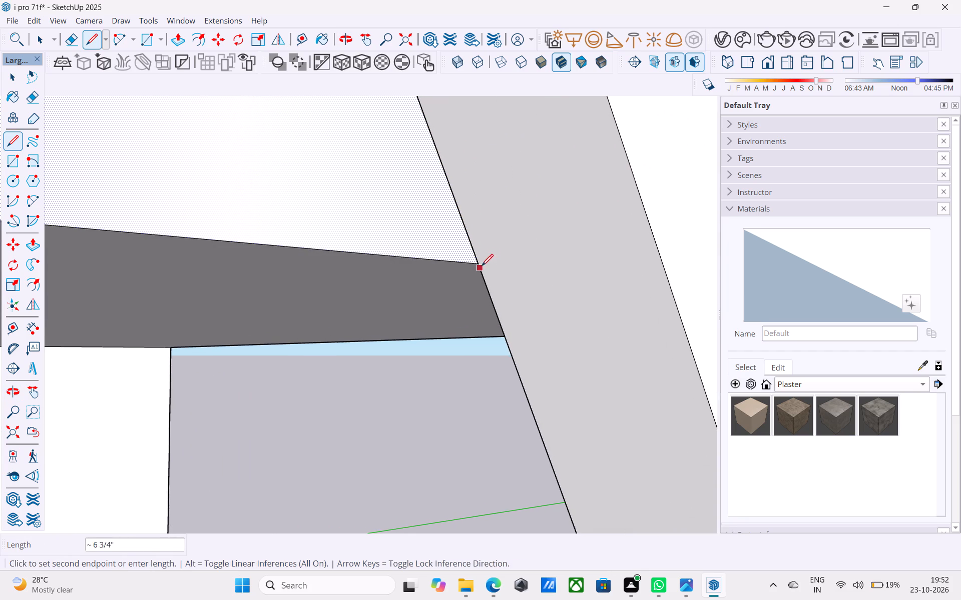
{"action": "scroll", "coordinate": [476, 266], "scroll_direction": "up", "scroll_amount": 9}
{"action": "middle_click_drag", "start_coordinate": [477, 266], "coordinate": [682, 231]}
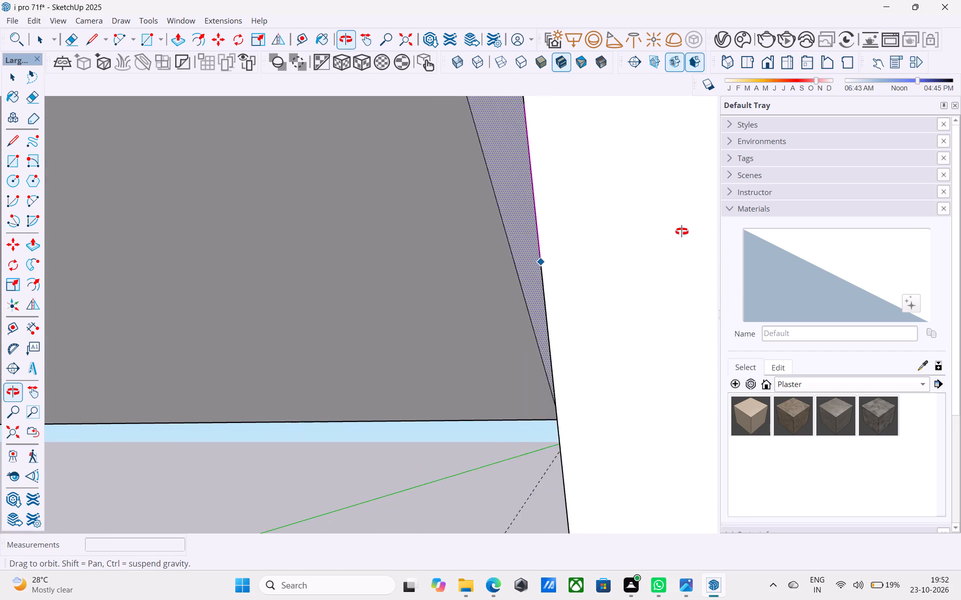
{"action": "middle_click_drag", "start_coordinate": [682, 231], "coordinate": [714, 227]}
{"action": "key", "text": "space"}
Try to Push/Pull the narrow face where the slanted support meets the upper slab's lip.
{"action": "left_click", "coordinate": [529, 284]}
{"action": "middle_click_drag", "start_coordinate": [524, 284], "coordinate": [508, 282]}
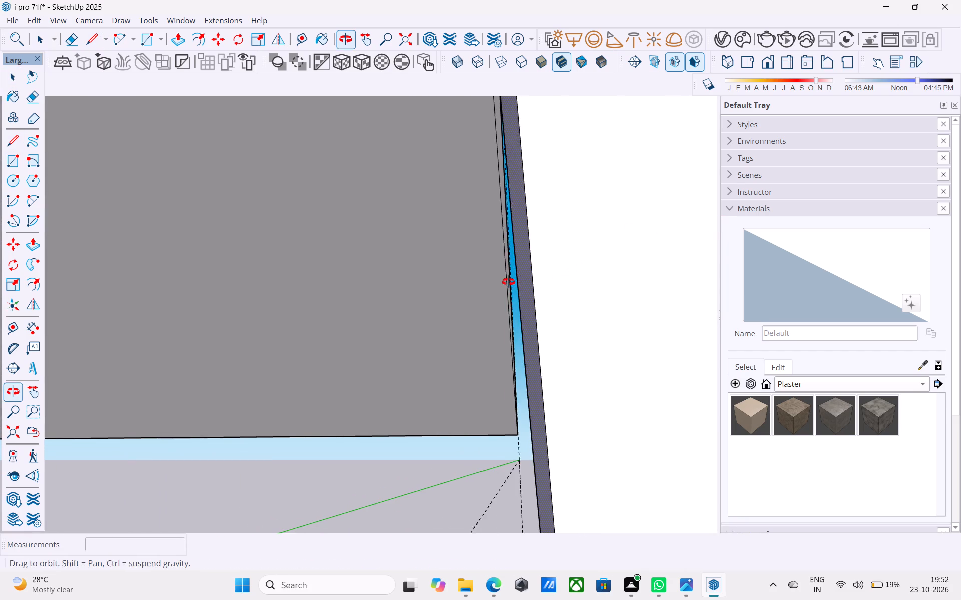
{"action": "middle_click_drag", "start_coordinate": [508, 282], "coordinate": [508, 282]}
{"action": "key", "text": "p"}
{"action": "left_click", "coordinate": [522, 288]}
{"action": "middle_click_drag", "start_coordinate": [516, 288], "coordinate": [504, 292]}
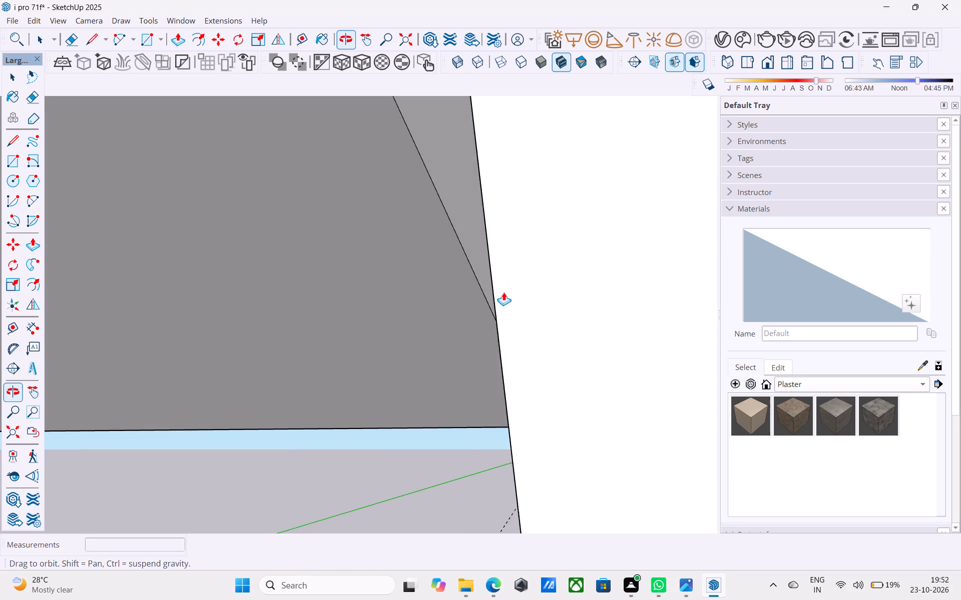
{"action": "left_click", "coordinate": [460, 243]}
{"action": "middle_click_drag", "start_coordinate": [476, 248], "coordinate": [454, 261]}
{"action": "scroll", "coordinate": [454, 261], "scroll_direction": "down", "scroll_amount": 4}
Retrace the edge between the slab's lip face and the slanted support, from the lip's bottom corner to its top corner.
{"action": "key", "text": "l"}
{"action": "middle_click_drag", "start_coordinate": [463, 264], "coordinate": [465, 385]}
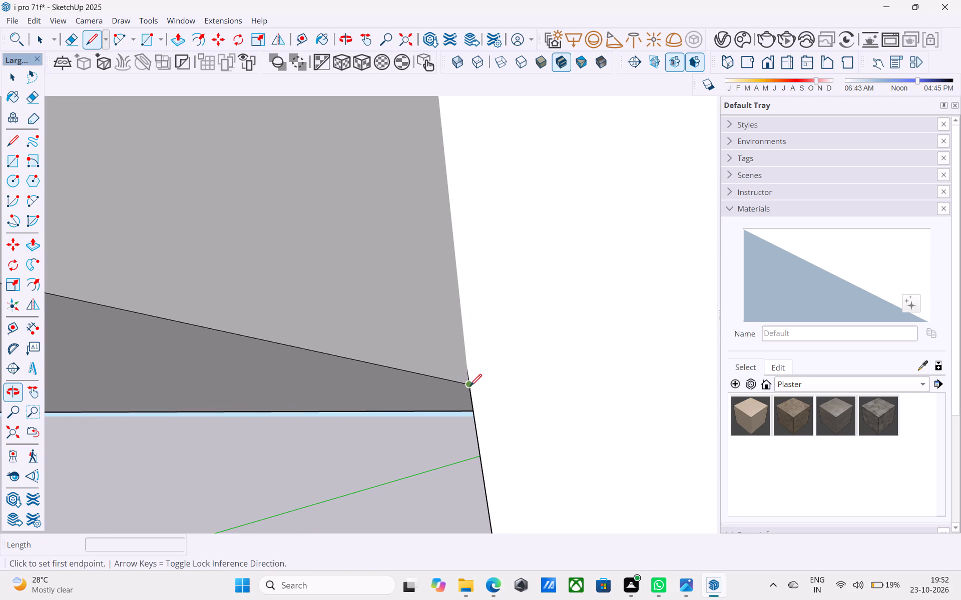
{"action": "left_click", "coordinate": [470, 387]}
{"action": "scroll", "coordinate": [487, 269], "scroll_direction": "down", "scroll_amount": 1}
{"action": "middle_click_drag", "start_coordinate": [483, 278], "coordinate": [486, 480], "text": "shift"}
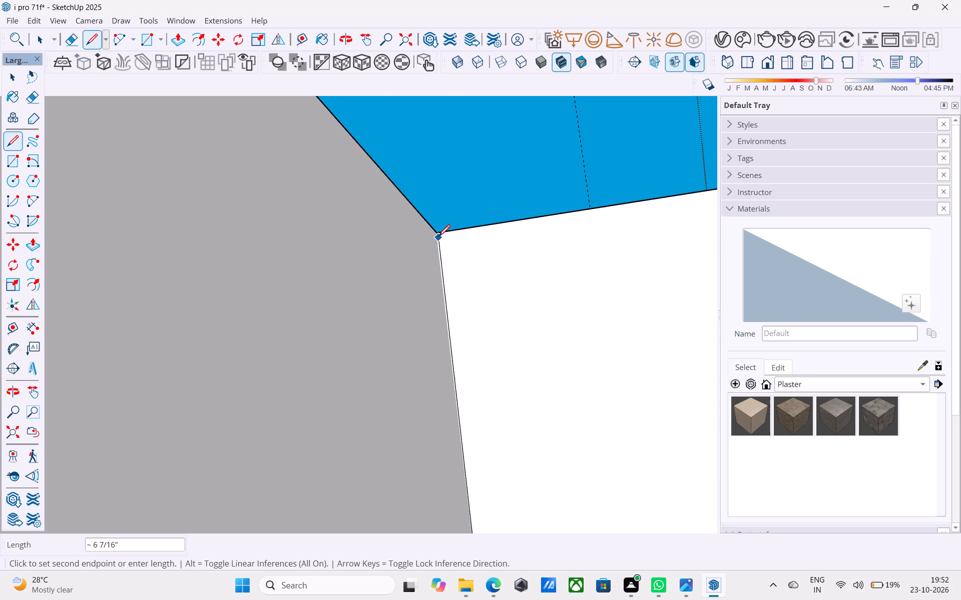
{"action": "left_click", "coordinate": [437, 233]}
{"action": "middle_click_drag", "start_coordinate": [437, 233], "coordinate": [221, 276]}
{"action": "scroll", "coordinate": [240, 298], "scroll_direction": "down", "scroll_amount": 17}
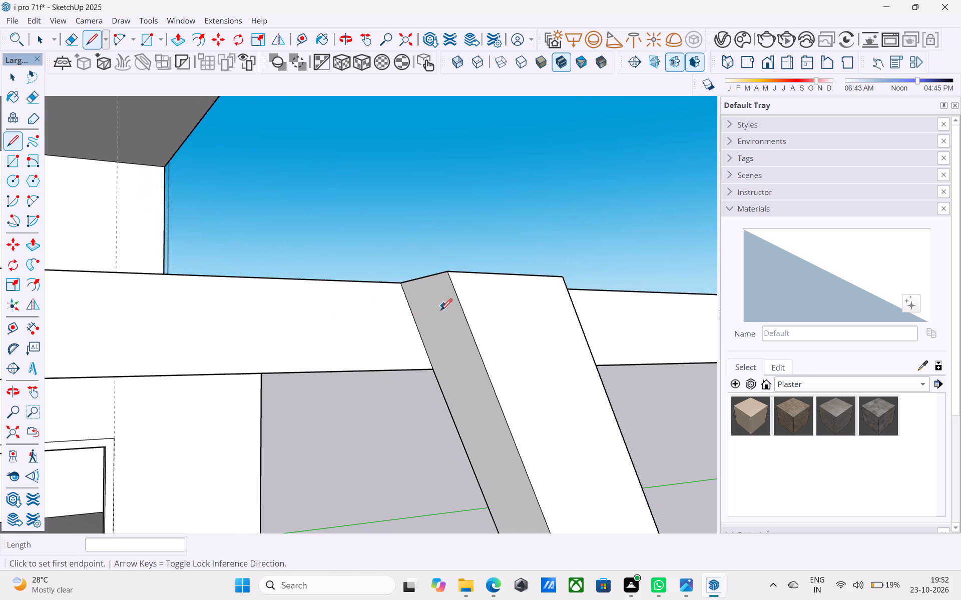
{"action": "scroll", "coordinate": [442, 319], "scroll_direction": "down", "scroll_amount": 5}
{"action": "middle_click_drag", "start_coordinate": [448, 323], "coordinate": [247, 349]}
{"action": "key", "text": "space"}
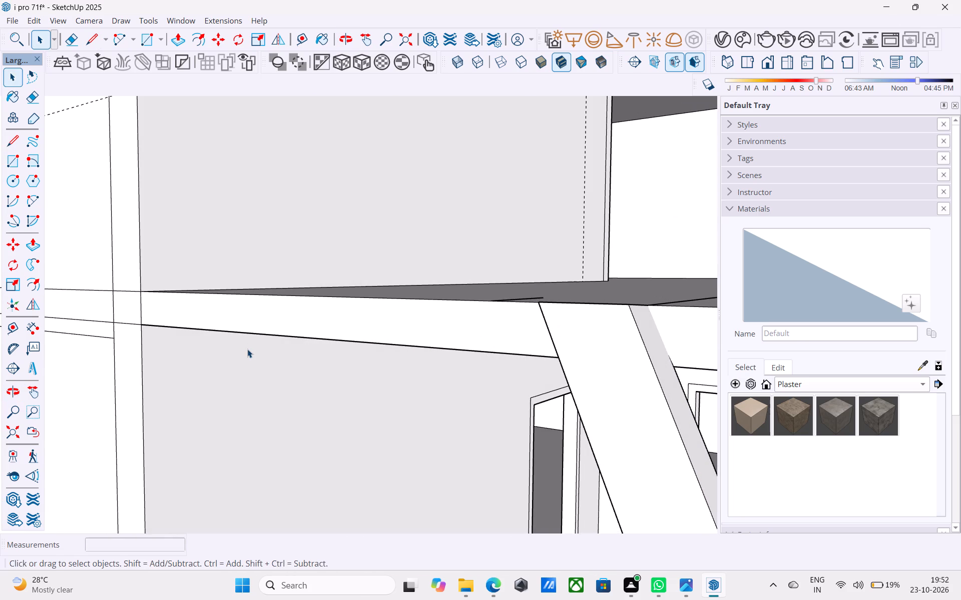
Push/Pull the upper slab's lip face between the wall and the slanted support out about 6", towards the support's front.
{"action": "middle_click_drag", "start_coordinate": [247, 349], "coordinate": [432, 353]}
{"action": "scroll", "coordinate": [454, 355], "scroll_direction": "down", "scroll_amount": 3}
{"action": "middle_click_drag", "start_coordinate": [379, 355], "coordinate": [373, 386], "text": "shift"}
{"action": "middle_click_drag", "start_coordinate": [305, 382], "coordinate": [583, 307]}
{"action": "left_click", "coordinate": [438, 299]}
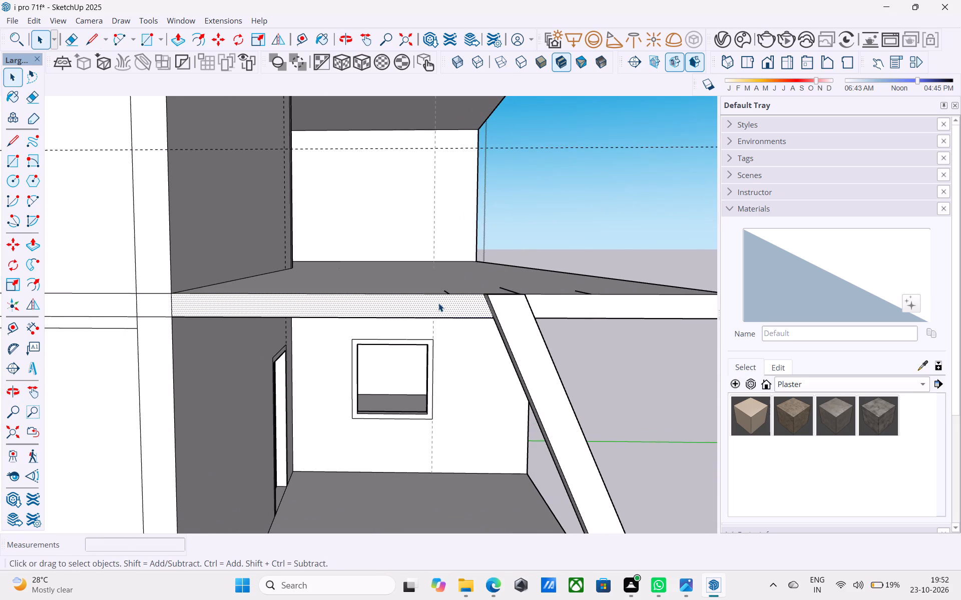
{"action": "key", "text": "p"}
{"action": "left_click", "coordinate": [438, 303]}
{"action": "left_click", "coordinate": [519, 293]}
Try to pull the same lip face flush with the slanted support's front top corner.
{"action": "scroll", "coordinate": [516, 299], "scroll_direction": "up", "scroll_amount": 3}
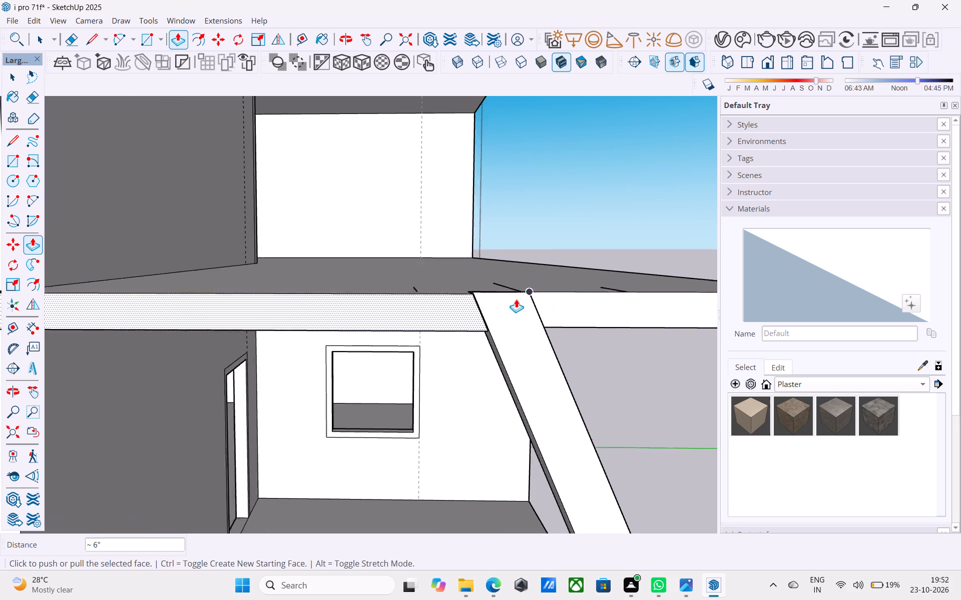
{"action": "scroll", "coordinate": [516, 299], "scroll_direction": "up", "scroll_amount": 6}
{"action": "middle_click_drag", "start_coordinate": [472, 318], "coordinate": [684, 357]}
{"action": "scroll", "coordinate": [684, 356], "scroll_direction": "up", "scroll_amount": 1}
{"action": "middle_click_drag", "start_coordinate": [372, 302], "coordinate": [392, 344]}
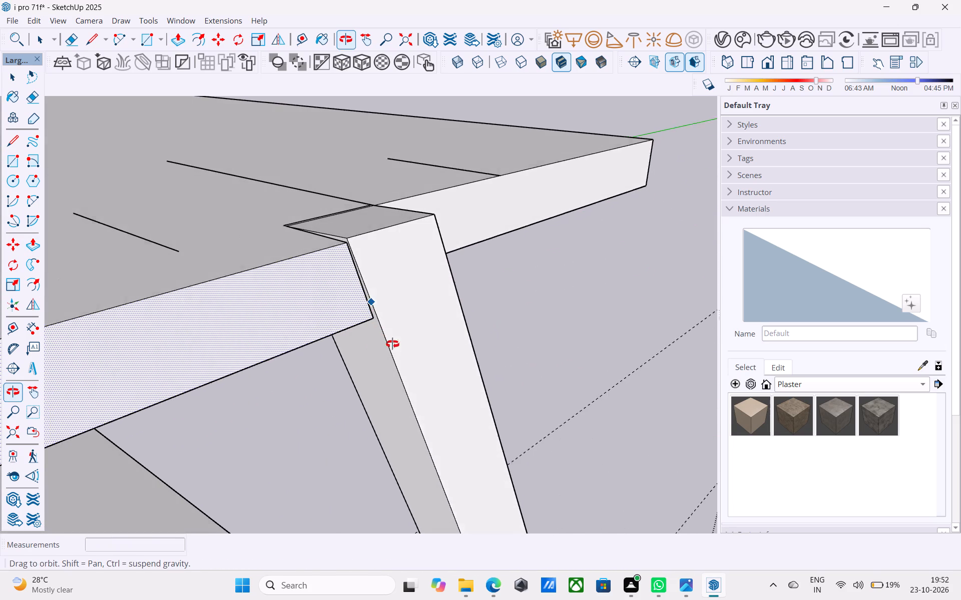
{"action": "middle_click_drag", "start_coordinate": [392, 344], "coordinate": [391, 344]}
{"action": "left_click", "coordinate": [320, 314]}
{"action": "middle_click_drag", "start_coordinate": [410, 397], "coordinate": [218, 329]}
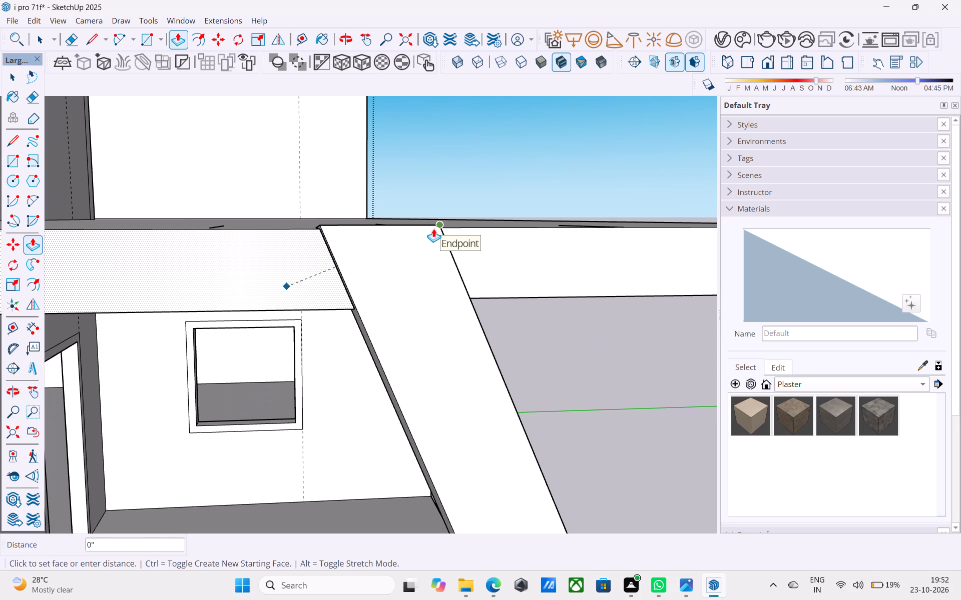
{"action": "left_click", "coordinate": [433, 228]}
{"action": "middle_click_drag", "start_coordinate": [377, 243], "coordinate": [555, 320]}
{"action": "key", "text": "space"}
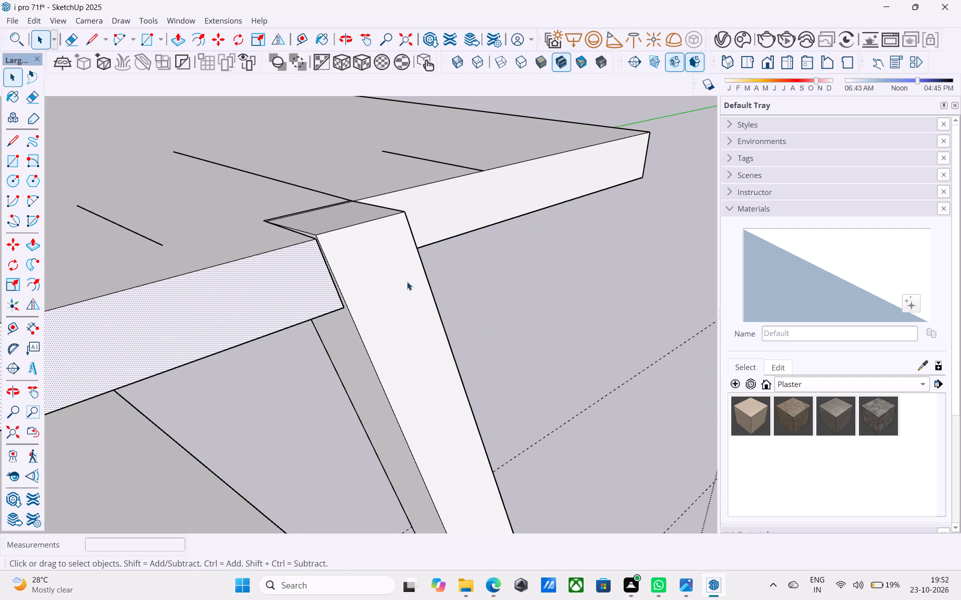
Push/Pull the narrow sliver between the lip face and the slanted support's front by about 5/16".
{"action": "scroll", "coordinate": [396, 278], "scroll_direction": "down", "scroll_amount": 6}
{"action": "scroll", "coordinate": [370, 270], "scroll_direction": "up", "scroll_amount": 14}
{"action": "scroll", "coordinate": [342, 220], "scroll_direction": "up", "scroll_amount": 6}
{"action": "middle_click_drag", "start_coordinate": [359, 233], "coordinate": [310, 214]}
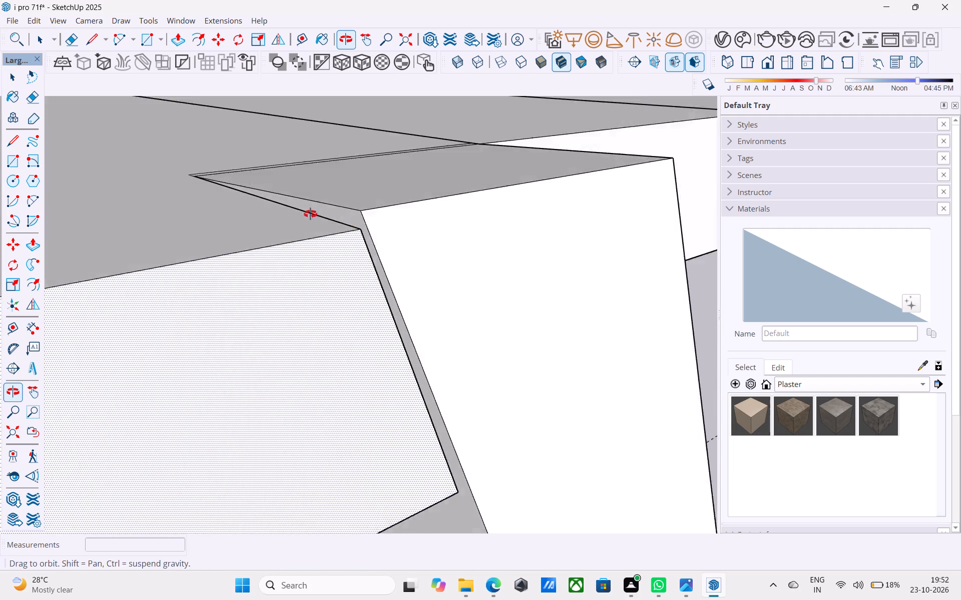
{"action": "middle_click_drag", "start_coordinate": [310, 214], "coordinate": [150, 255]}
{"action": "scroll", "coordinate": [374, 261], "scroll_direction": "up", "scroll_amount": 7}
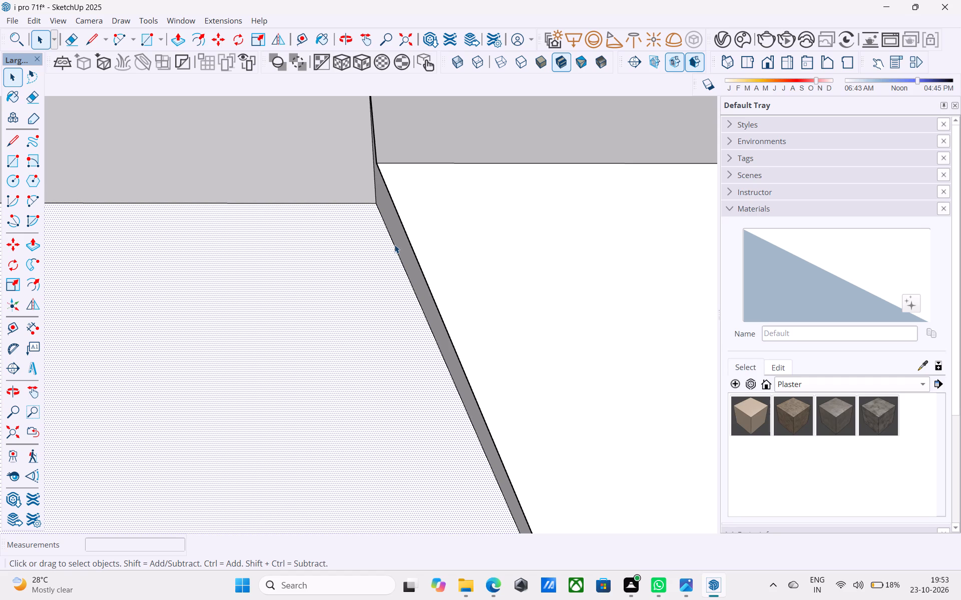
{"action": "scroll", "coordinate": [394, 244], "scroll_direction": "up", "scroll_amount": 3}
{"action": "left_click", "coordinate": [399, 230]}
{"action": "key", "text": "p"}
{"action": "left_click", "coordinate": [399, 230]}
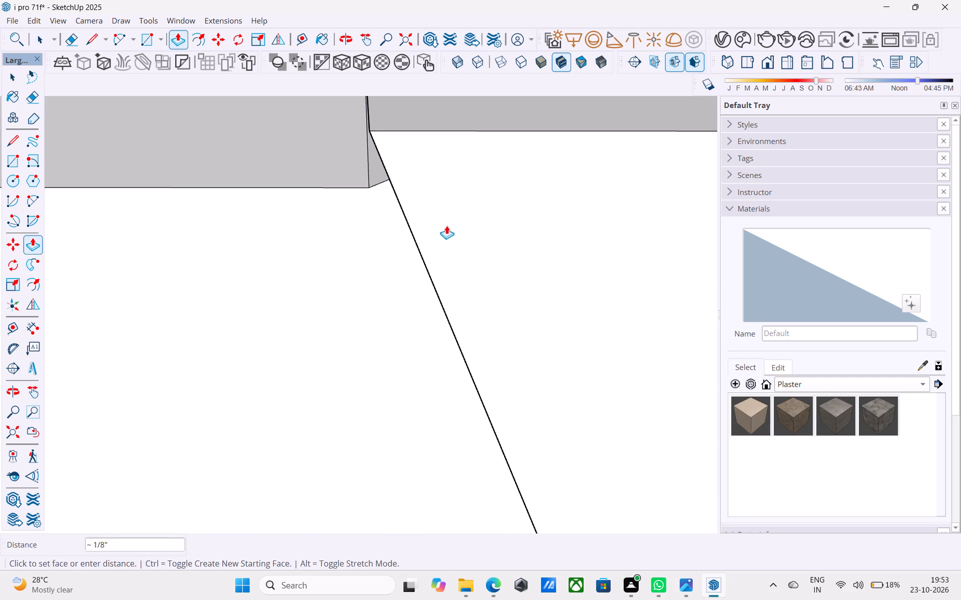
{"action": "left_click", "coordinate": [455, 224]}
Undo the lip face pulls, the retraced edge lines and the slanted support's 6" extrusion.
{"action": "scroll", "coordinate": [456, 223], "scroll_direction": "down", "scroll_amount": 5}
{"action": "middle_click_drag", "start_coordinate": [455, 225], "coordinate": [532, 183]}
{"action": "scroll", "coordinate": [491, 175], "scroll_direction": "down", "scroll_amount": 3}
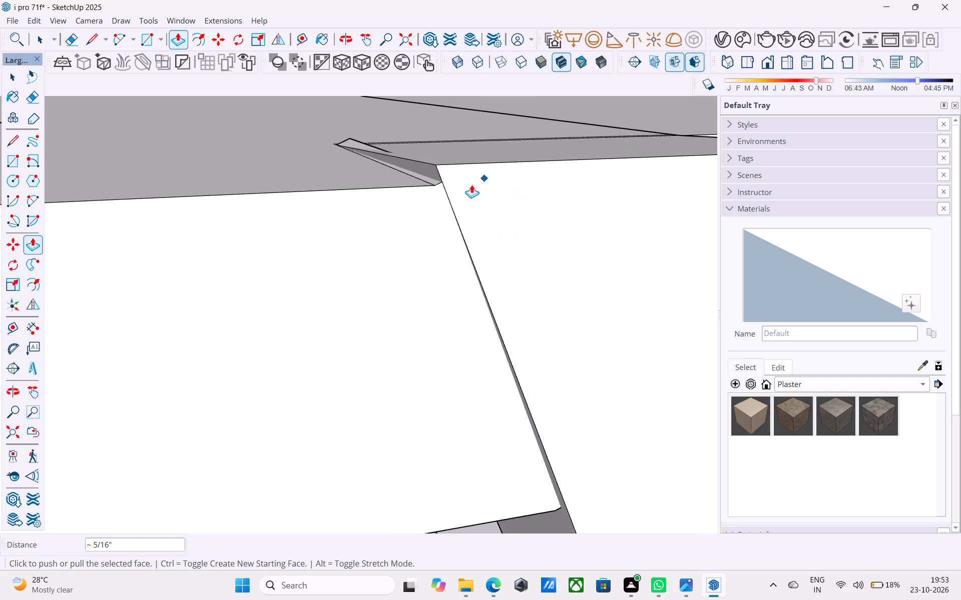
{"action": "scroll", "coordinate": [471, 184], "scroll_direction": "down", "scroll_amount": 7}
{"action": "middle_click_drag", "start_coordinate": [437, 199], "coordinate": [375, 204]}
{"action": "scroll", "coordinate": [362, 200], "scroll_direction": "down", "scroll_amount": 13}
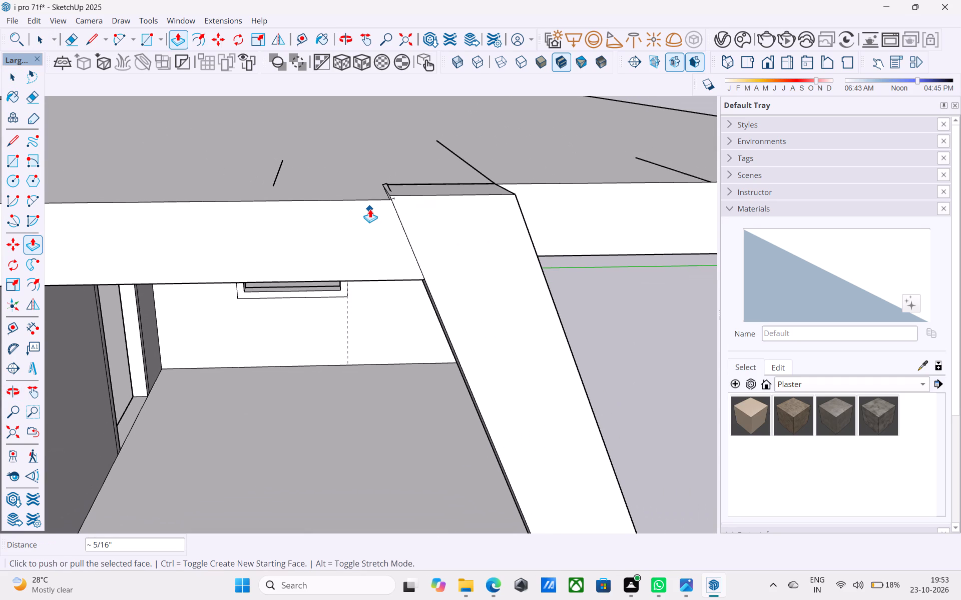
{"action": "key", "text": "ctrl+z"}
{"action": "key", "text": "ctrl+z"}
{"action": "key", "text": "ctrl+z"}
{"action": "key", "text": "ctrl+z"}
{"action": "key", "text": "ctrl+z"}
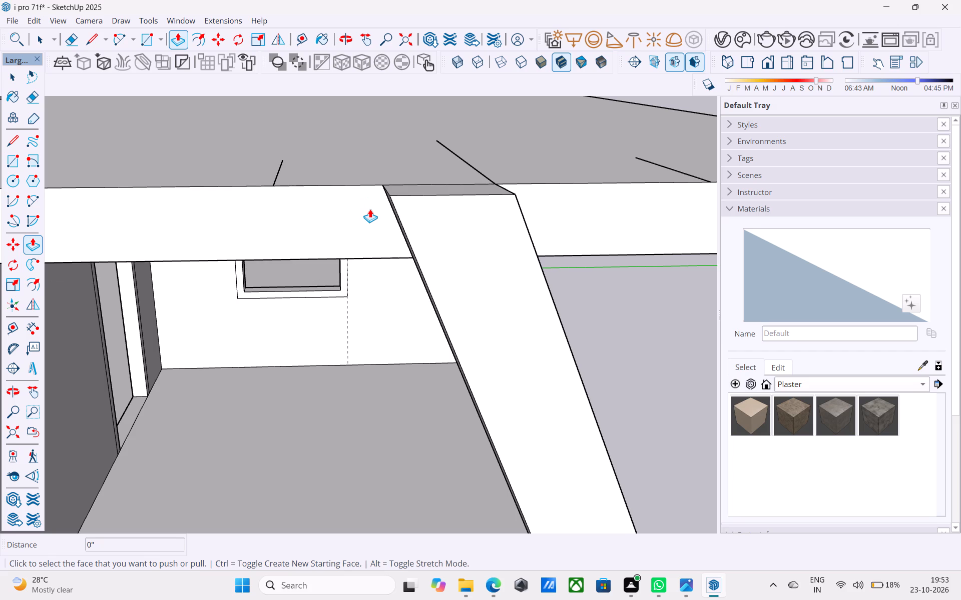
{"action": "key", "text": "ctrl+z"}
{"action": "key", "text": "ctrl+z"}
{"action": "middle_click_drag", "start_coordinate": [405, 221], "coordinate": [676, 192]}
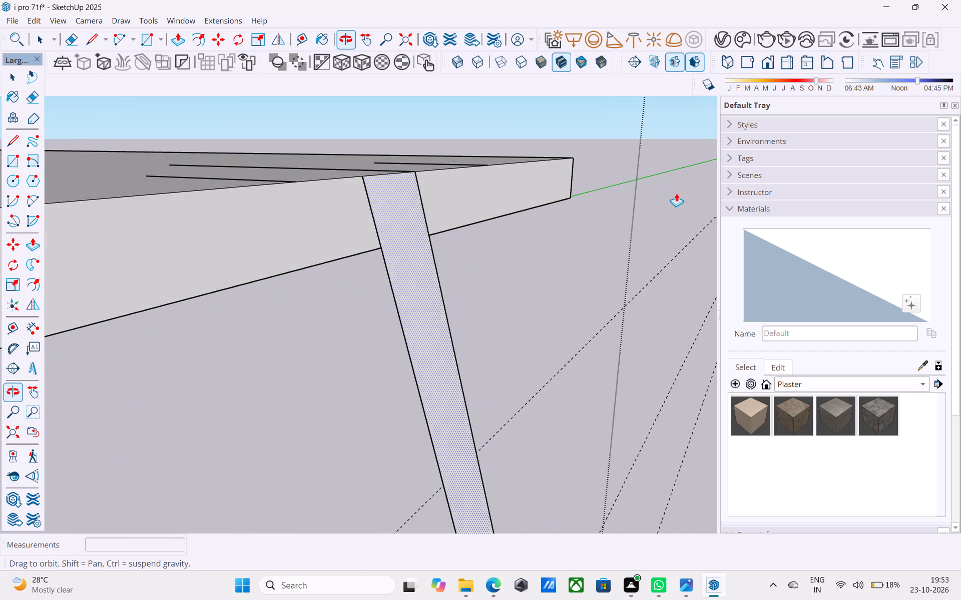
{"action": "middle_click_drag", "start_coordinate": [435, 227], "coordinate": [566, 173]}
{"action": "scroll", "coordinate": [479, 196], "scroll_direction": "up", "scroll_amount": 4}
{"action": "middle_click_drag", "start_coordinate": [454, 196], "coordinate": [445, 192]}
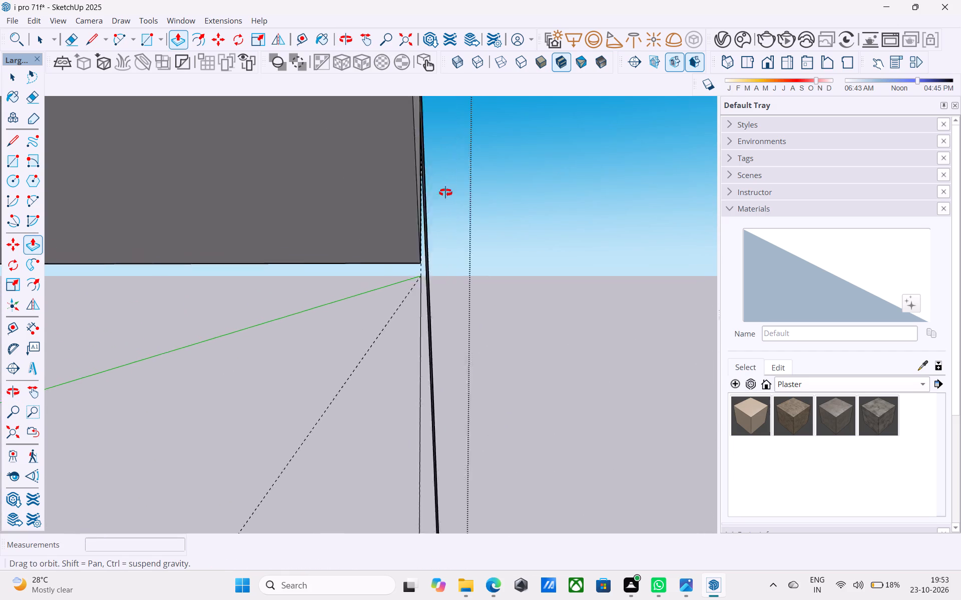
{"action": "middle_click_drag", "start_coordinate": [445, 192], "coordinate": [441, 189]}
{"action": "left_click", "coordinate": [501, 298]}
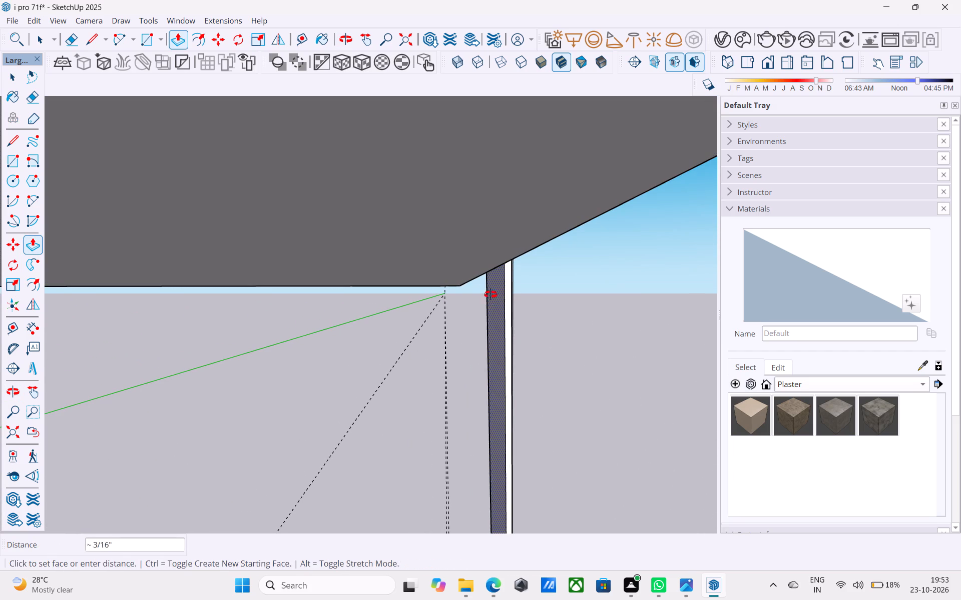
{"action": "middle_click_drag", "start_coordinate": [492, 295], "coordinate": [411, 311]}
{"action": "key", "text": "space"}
Examine the flat slanted strip between the two balconies from the side and from farther away.
{"action": "scroll", "coordinate": [401, 214], "scroll_direction": "down", "scroll_amount": 5}
{"action": "middle_click_drag", "start_coordinate": [412, 230], "coordinate": [193, 274]}
{"action": "scroll", "coordinate": [206, 268], "scroll_direction": "down", "scroll_amount": 20}
{"action": "scroll", "coordinate": [346, 249], "scroll_direction": "up", "scroll_amount": 1}
{"action": "scroll", "coordinate": [346, 250], "scroll_direction": "down", "scroll_amount": 3}
{"action": "middle_click_drag", "start_coordinate": [359, 269], "coordinate": [216, 242]}
{"action": "scroll", "coordinate": [217, 242], "scroll_direction": "down", "scroll_amount": 11}
{"action": "middle_click_drag", "start_coordinate": [292, 273], "coordinate": [227, 299]}
{"action": "scroll", "coordinate": [224, 315], "scroll_direction": "up", "scroll_amount": 4}
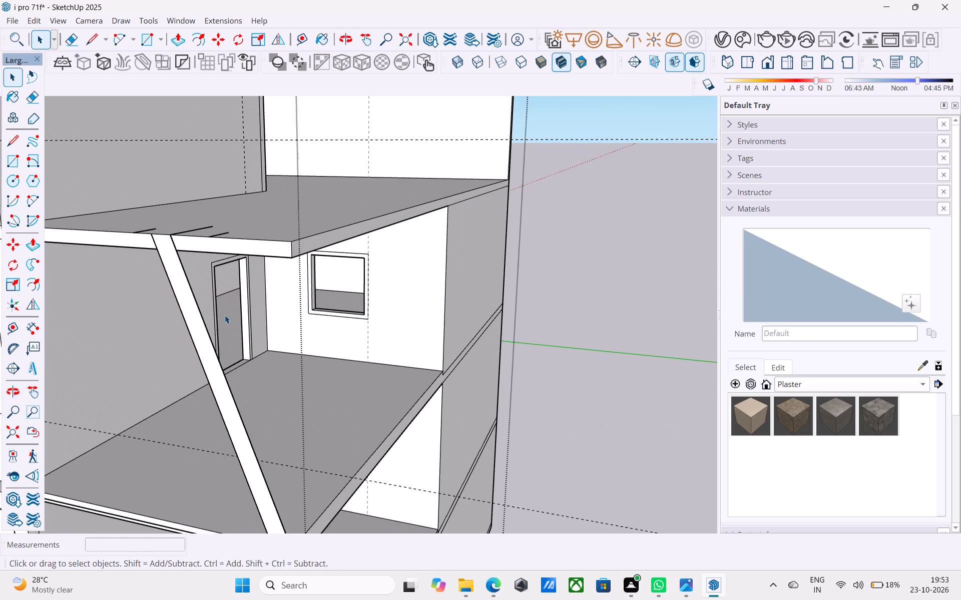
Undo the slanted strip's construction between the two balconies and erase its remaining slanted line.
{"action": "key", "text": "ctrl+z"}
{"action": "key", "text": "ctrl+z"}
{"action": "key", "text": "ctrl+z"}
{"action": "key", "text": "ctrl+z"}
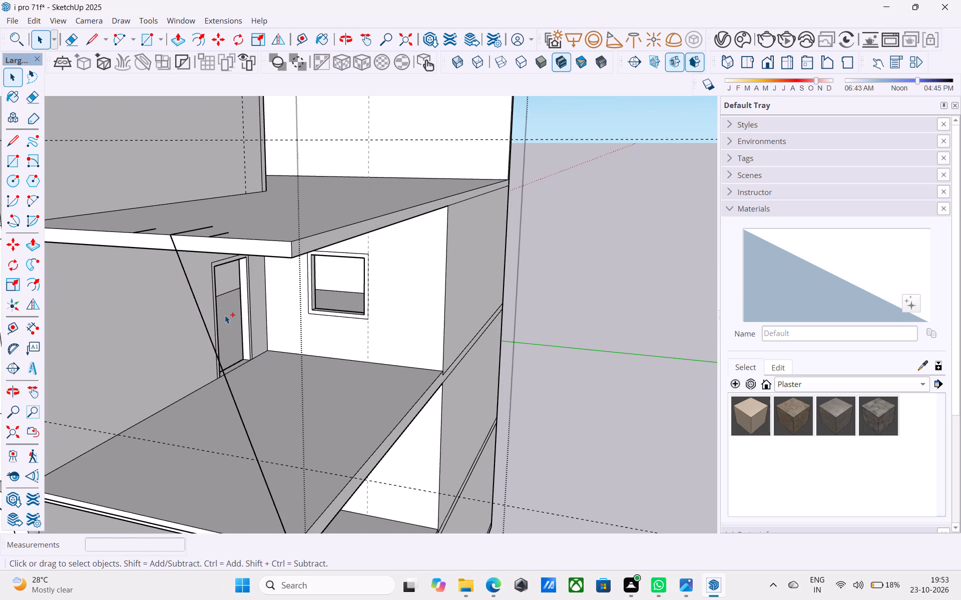
{"action": "scroll", "coordinate": [225, 315], "scroll_direction": "down", "scroll_amount": 6}
{"action": "key", "text": "space"}
{"action": "middle_click_drag", "start_coordinate": [225, 324], "coordinate": [218, 326]}
{"action": "scroll", "coordinate": [225, 331], "scroll_direction": "up", "scroll_amount": 1}
{"action": "key", "text": "e"}
{"action": "left_click", "coordinate": [225, 356]}
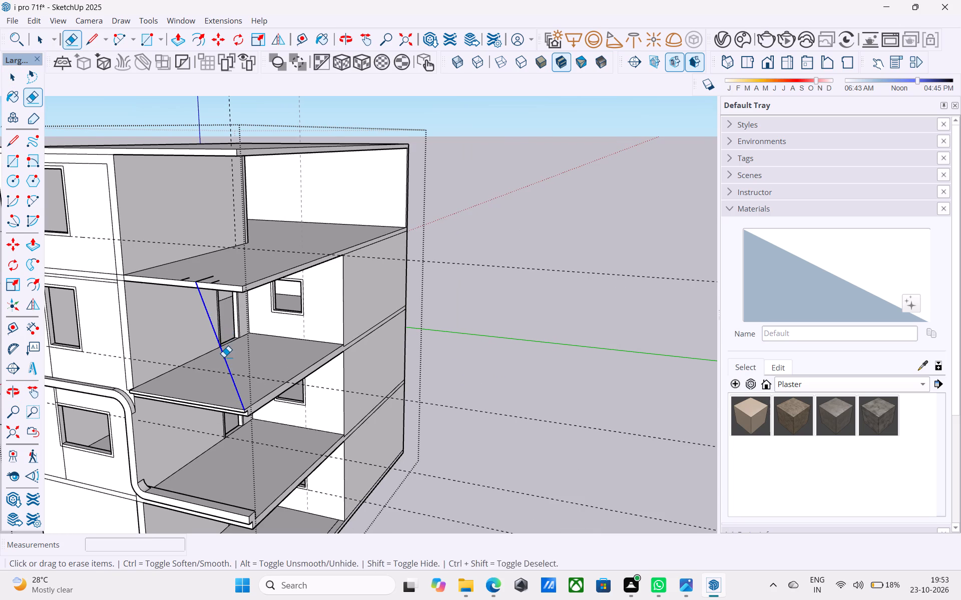
Push/Pull the upper balcony slab's front face outward by 6".
{"action": "key", "text": "space"}
{"action": "scroll", "coordinate": [247, 329], "scroll_direction": "down", "scroll_amount": 6}
{"action": "scroll", "coordinate": [215, 299], "scroll_direction": "up", "scroll_amount": 8}
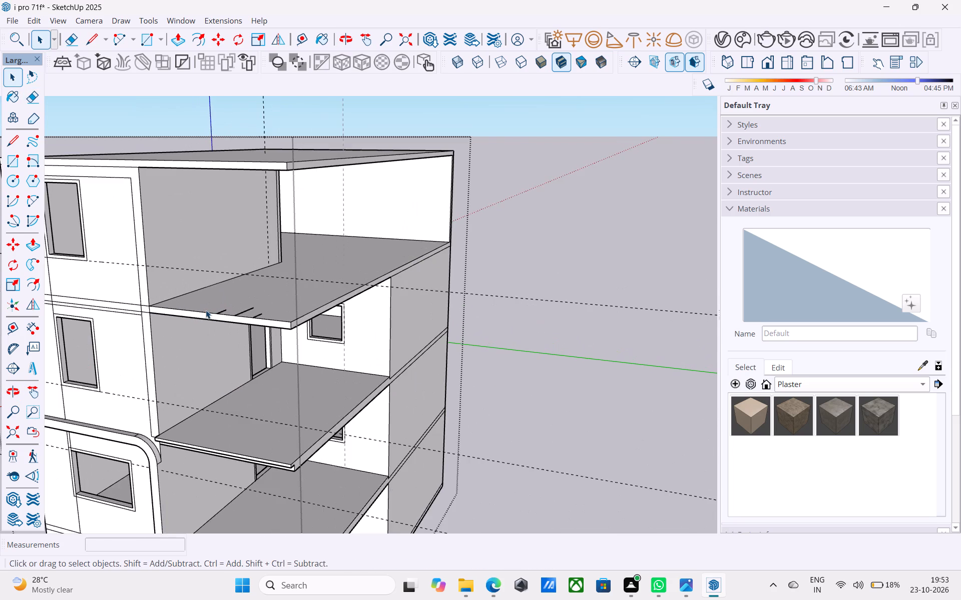
{"action": "scroll", "coordinate": [206, 310], "scroll_direction": "up", "scroll_amount": 2}
{"action": "left_click", "coordinate": [207, 316]}
{"action": "scroll", "coordinate": [207, 316], "scroll_direction": "up", "scroll_amount": 1}
{"action": "key", "text": "p"}
{"action": "left_click", "coordinate": [207, 316]}
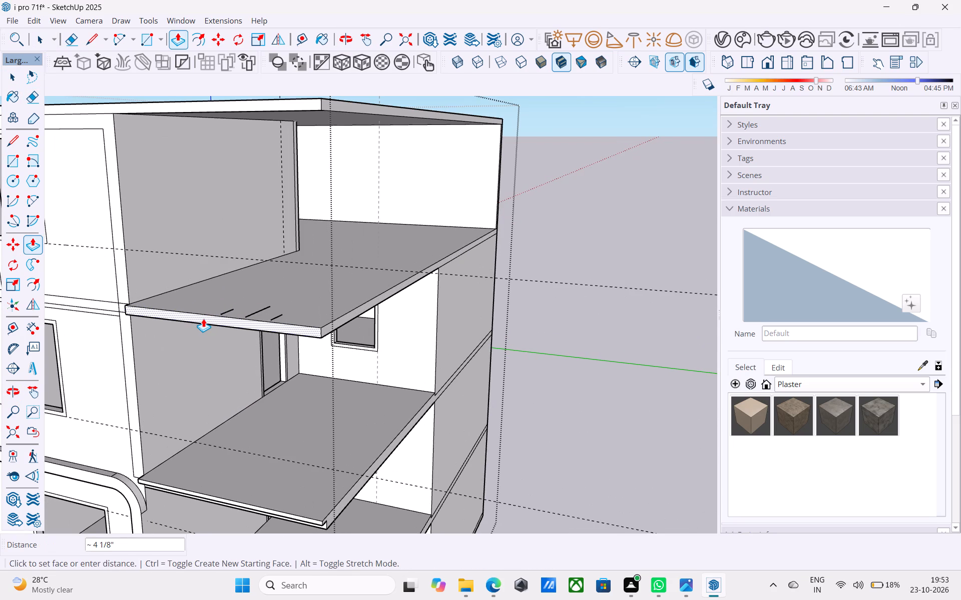
{"action": "key", "text": "6"}
{"action": "key", "text": "shift+quotedbl"}
{"action": "key", "text": "Return"}
{"action": "key", "text": "space"}
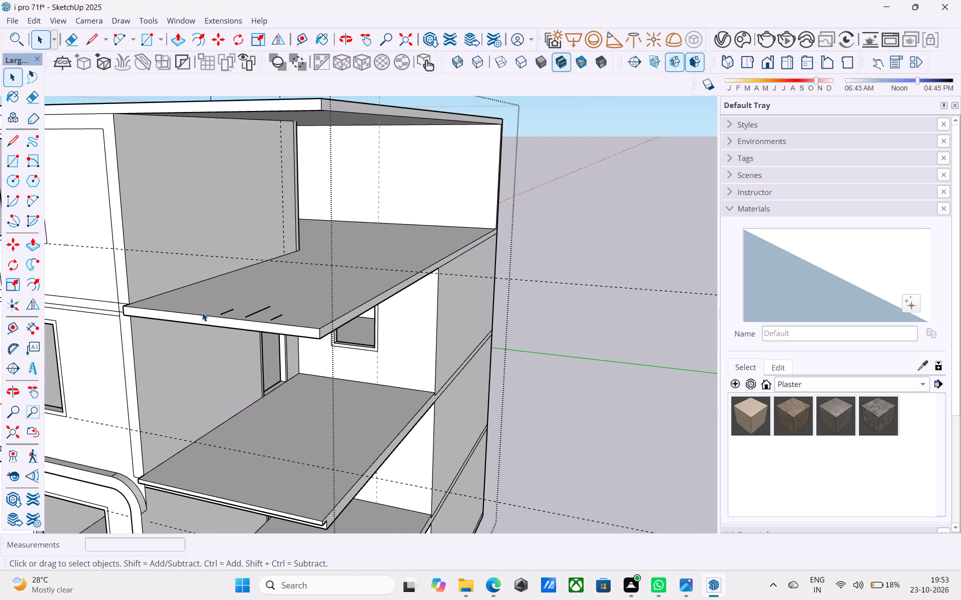
Erase the short vertical edges crossing the horizontal floor band on the front wall beside the upper balcony.
{"action": "middle_click_drag", "start_coordinate": [202, 312], "coordinate": [540, 297]}
{"action": "scroll", "coordinate": [539, 297], "scroll_direction": "up", "scroll_amount": 5}
{"action": "middle_click_drag", "start_coordinate": [524, 295], "coordinate": [419, 316], "text": "shift"}
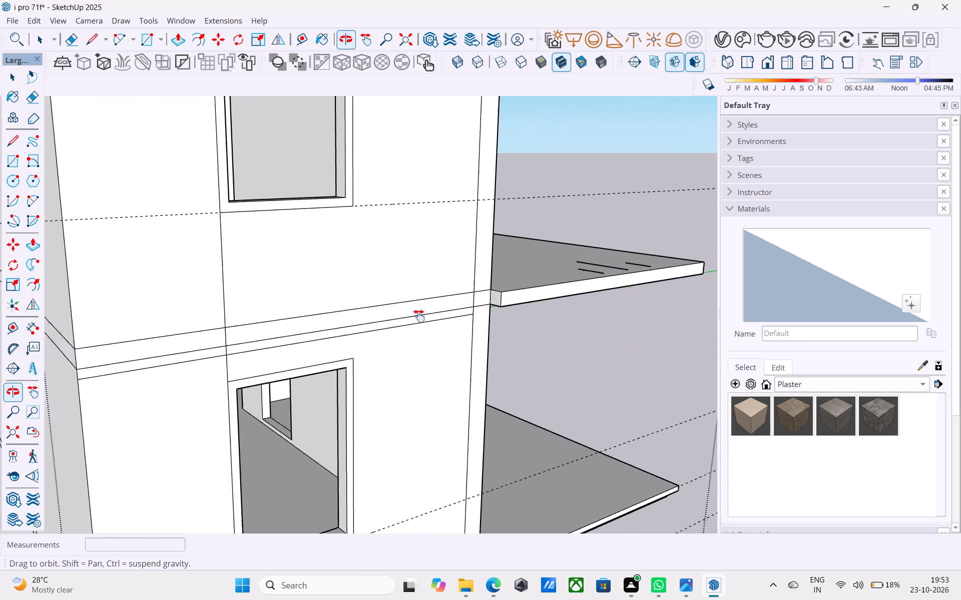
{"action": "middle_click_drag", "start_coordinate": [419, 316], "coordinate": [177, 267], "text": "shift"}
{"action": "middle_click_drag", "start_coordinate": [333, 330], "coordinate": [138, 284], "text": "shift"}
{"action": "scroll", "coordinate": [225, 295], "scroll_direction": "down", "scroll_amount": 3}
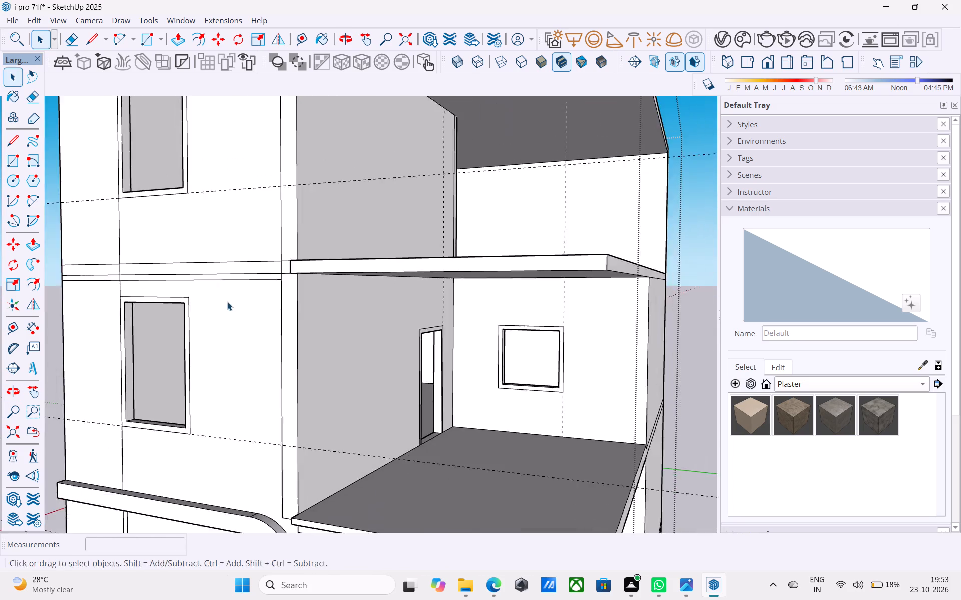
{"action": "middle_click_drag", "start_coordinate": [222, 305], "coordinate": [77, 273]}
{"action": "middle_click_drag", "start_coordinate": [152, 309], "coordinate": [160, 298]}
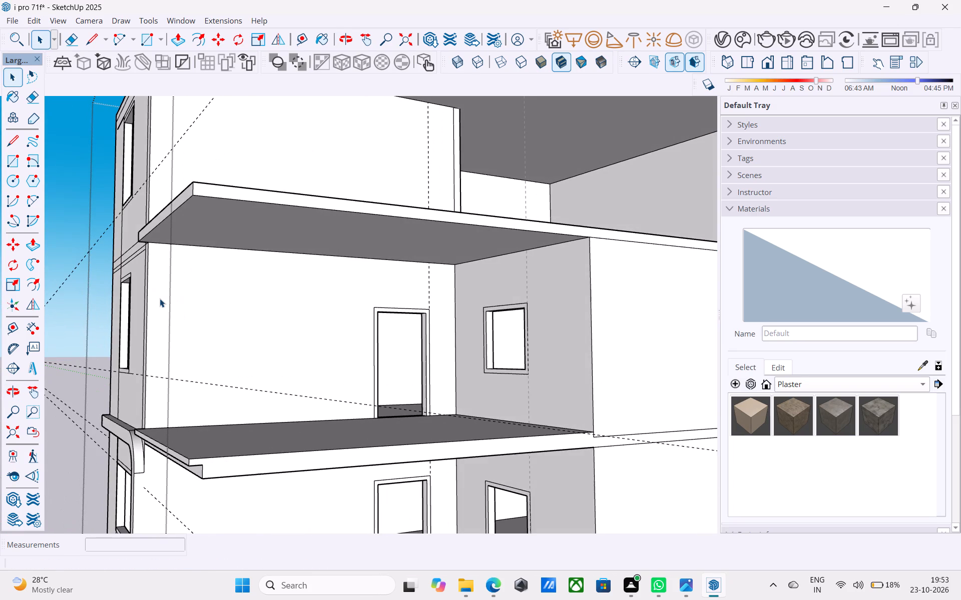
{"action": "middle_click_drag", "start_coordinate": [161, 299], "coordinate": [500, 315]}
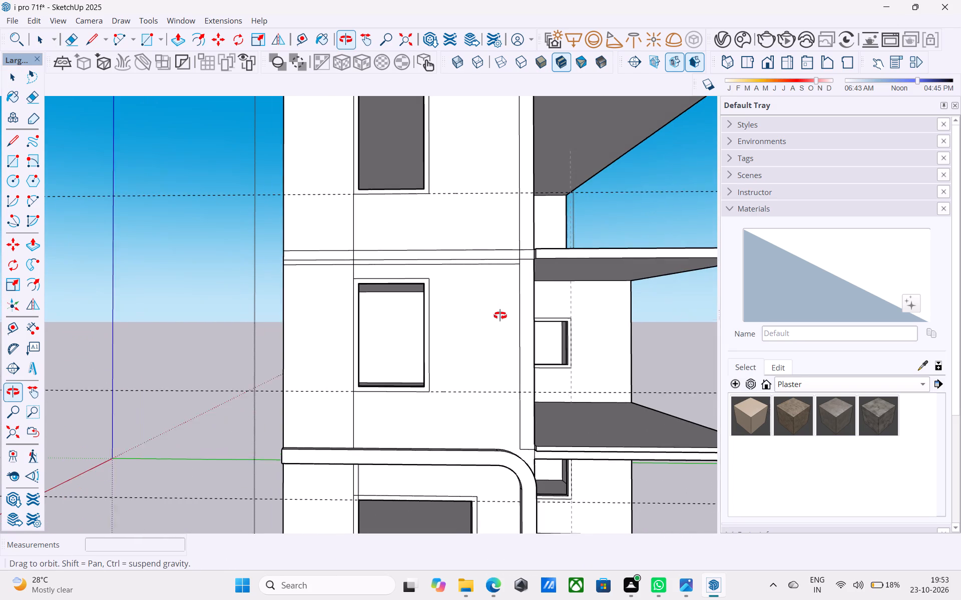
{"action": "middle_click_drag", "start_coordinate": [500, 315], "coordinate": [502, 315]}
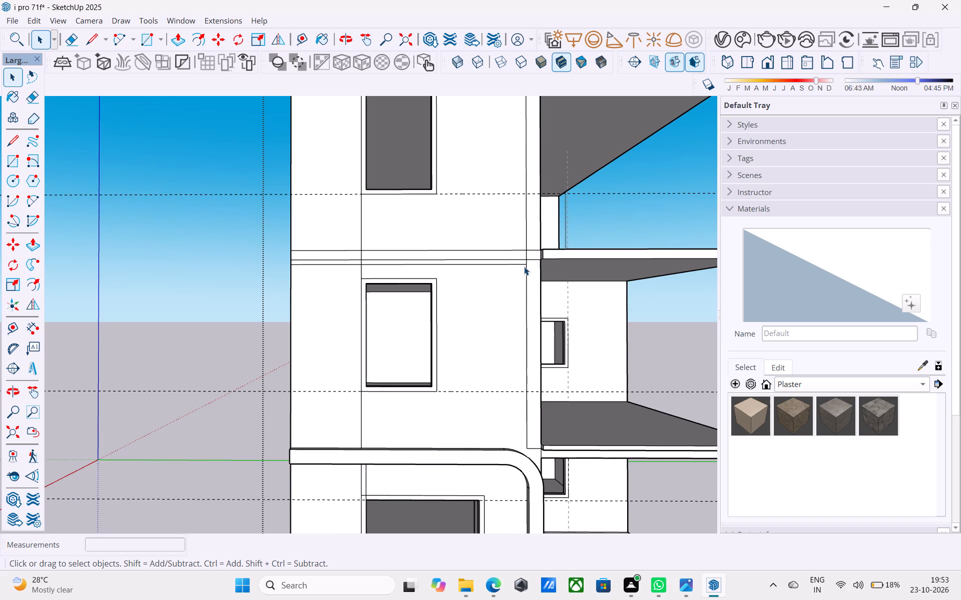
{"action": "scroll", "coordinate": [539, 251], "scroll_direction": "up", "scroll_amount": 4}
{"action": "key", "text": "e"}
{"action": "scroll", "coordinate": [540, 250], "scroll_direction": "up", "scroll_amount": 5}
{"action": "left_click_drag", "start_coordinate": [514, 264], "coordinate": [504, 266]}
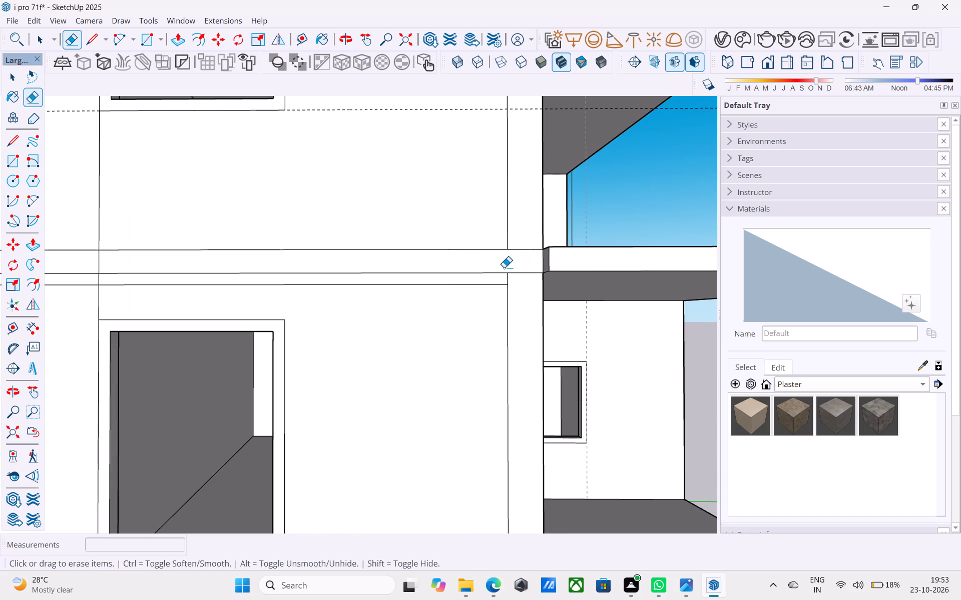
{"action": "scroll", "coordinate": [504, 267], "scroll_direction": "down", "scroll_amount": 5}
{"action": "middle_click_drag", "start_coordinate": [407, 280], "coordinate": [514, 300], "text": "shift"}
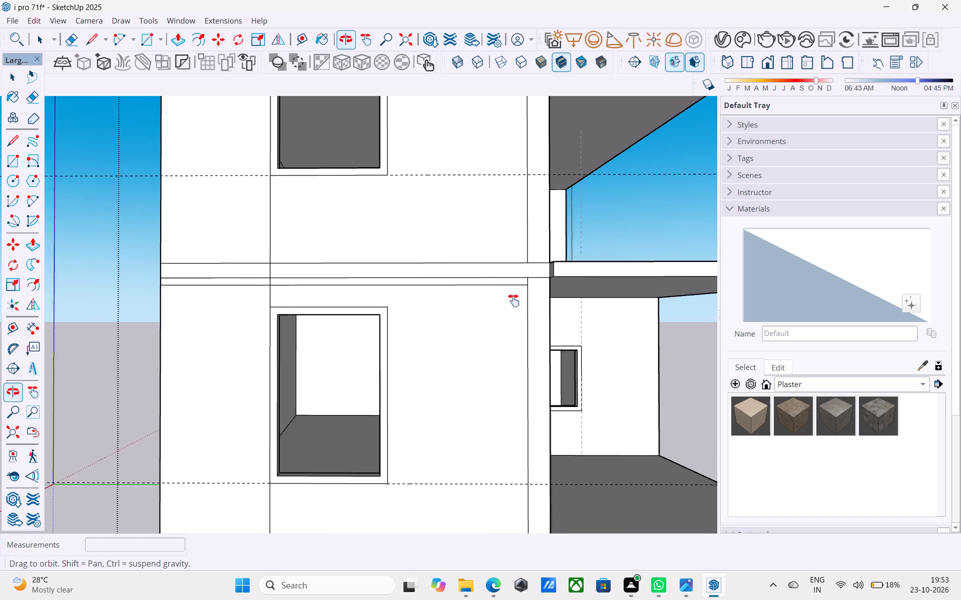
{"action": "middle_click_drag", "start_coordinate": [514, 300], "coordinate": [525, 302], "text": "shift"}
{"action": "scroll", "coordinate": [396, 303], "scroll_direction": "up", "scroll_amount": 1}
{"action": "left_click", "coordinate": [362, 290]}
{"action": "scroll", "coordinate": [306, 285], "scroll_direction": "down", "scroll_amount": 5}
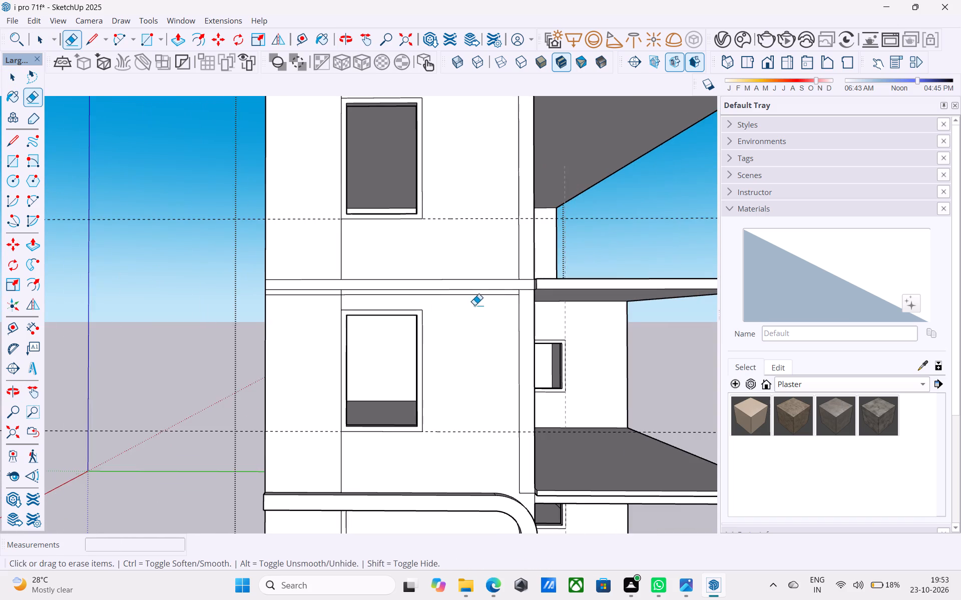
Push/Pull the front wall's floor band flush with the upper balcony slab's front face.
{"action": "middle_click_drag", "start_coordinate": [475, 304], "coordinate": [399, 315]}
{"action": "scroll", "coordinate": [440, 309], "scroll_direction": "up", "scroll_amount": 4}
{"action": "key", "text": "space"}
{"action": "left_click", "coordinate": [440, 289]}
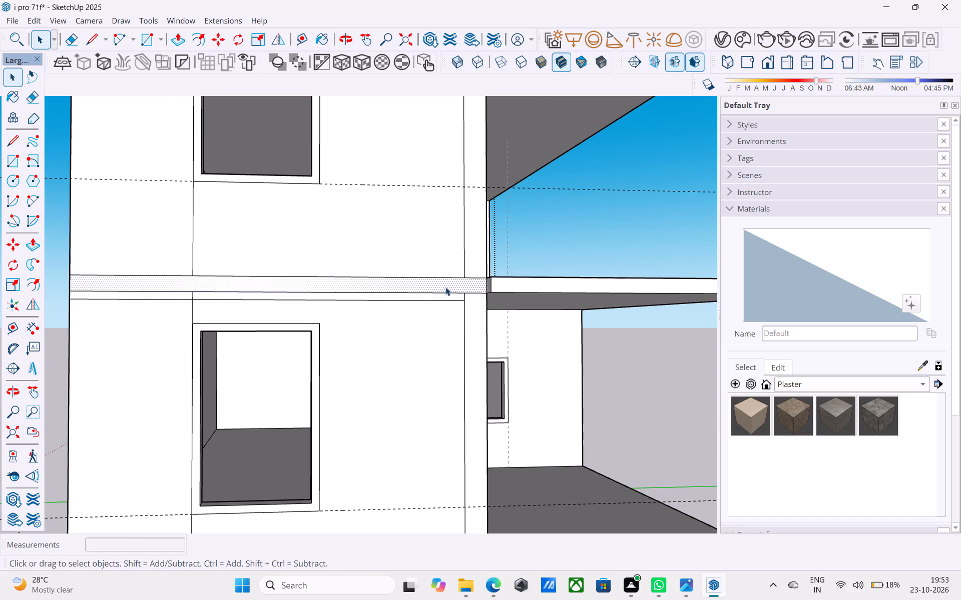
{"action": "key", "text": "p"}
{"action": "left_click", "coordinate": [447, 286]}
{"action": "left_click", "coordinate": [530, 286]}
{"action": "scroll", "coordinate": [430, 270], "scroll_direction": "down", "scroll_amount": 4}
Erase the seam between the pulled floor band and the upper balcony slab's front face.
{"action": "middle_click_drag", "start_coordinate": [456, 282], "coordinate": [392, 327]}
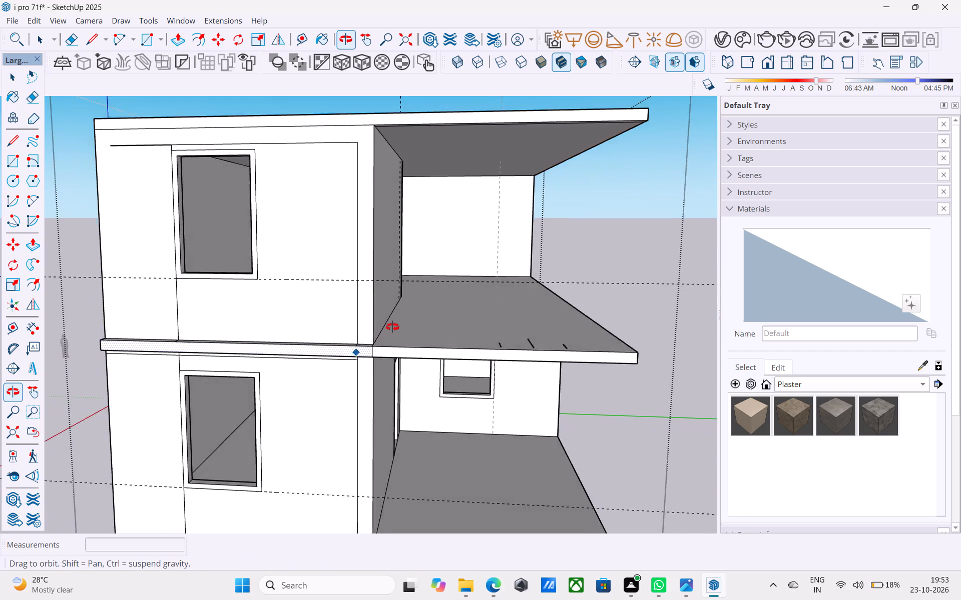
{"action": "middle_click_drag", "start_coordinate": [392, 327], "coordinate": [392, 328]}
{"action": "key", "text": "e"}
{"action": "scroll", "coordinate": [395, 334], "scroll_direction": "up", "scroll_amount": 5}
{"action": "left_click_drag", "start_coordinate": [352, 374], "coordinate": [345, 375]}
{"action": "scroll", "coordinate": [323, 330], "scroll_direction": "down", "scroll_amount": 12}
Extend the short mark nearest the upper slab's free end to its front edge and draw a 9" segment along that edge.
{"action": "middle_click_drag", "start_coordinate": [399, 359], "coordinate": [375, 357]}
{"action": "middle_click_drag", "start_coordinate": [397, 357], "coordinate": [405, 375]}
{"action": "key", "text": "l"}
{"action": "scroll", "coordinate": [412, 371], "scroll_direction": "up", "scroll_amount": 5}
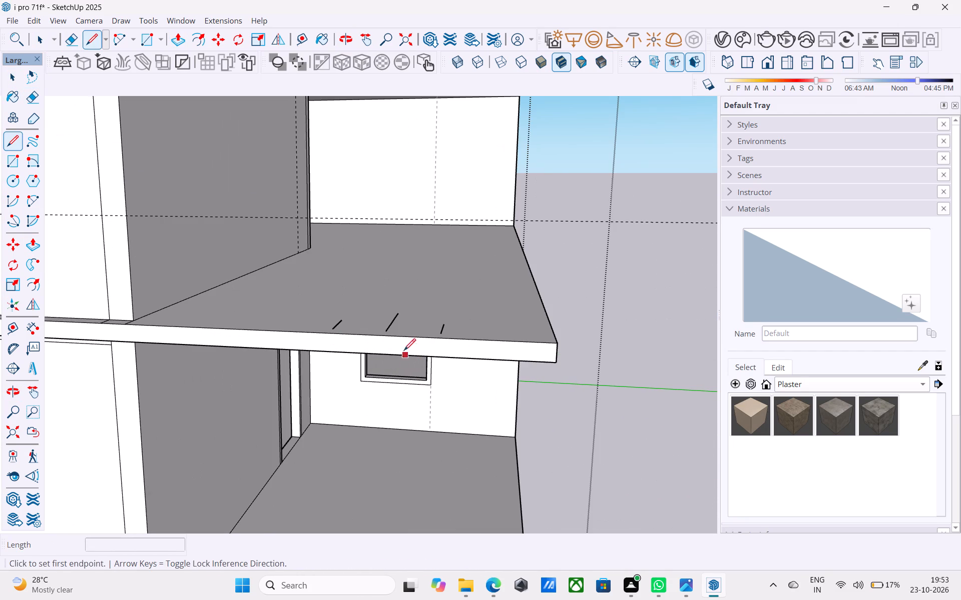
{"action": "scroll", "coordinate": [438, 335], "scroll_direction": "up", "scroll_amount": 7}
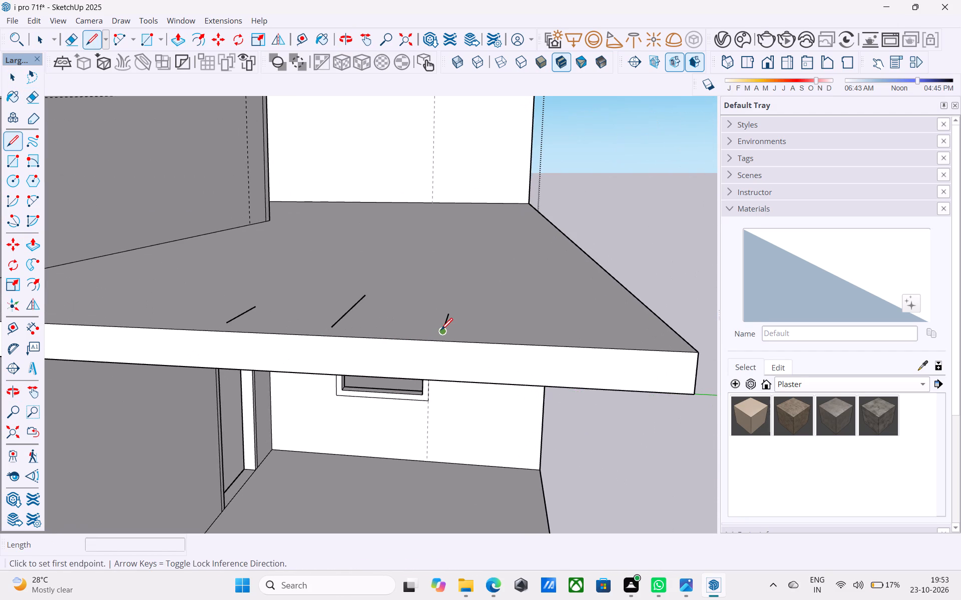
{"action": "left_click", "coordinate": [441, 331]}
{"action": "left_click", "coordinate": [440, 343]}
{"action": "left_click", "coordinate": [439, 343]}
{"action": "scroll", "coordinate": [423, 318], "scroll_direction": "down", "scroll_amount": 13}
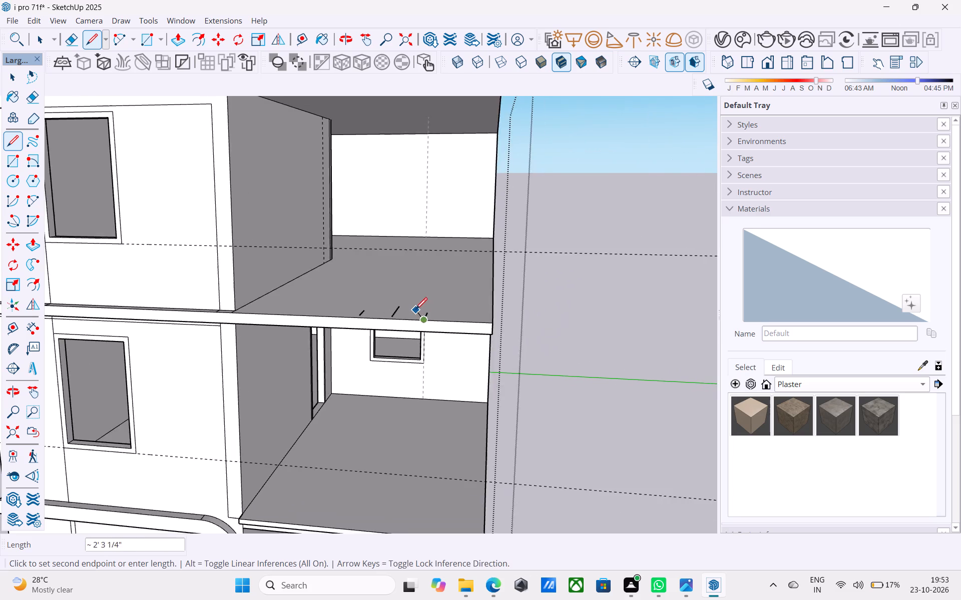
{"action": "scroll", "coordinate": [409, 318], "scroll_direction": "up", "scroll_amount": 6}
{"action": "left_click", "coordinate": [402, 319]}
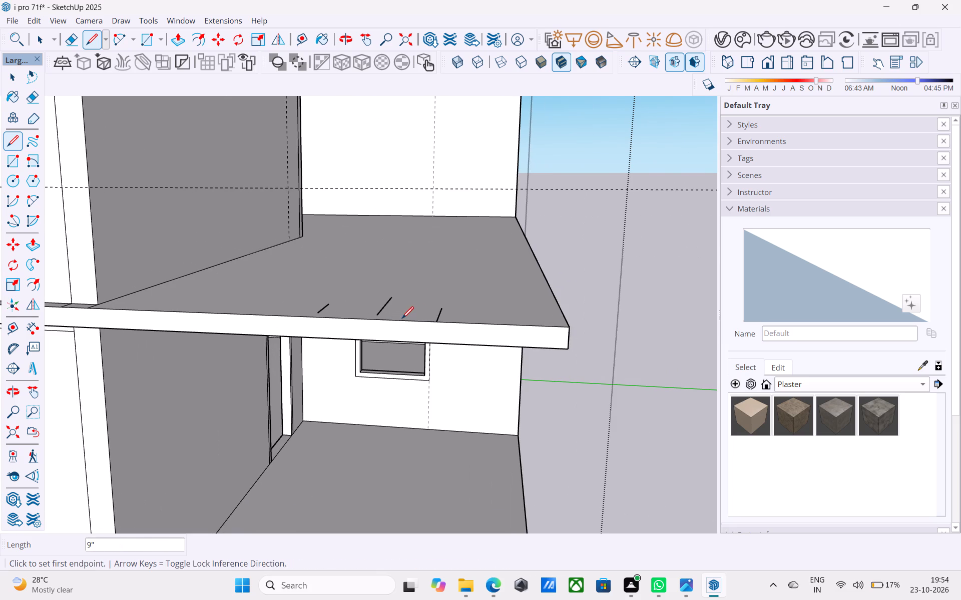
Draw two 6" vertical lines down the upper slab's front face, one at each end of the 9" segment.
{"action": "left_click", "coordinate": [404, 322]}
{"action": "left_click", "coordinate": [406, 340]}
{"action": "left_click", "coordinate": [439, 325]}
{"action": "left_click", "coordinate": [438, 339]}
{"action": "scroll", "coordinate": [390, 272], "scroll_direction": "down", "scroll_amount": 9}
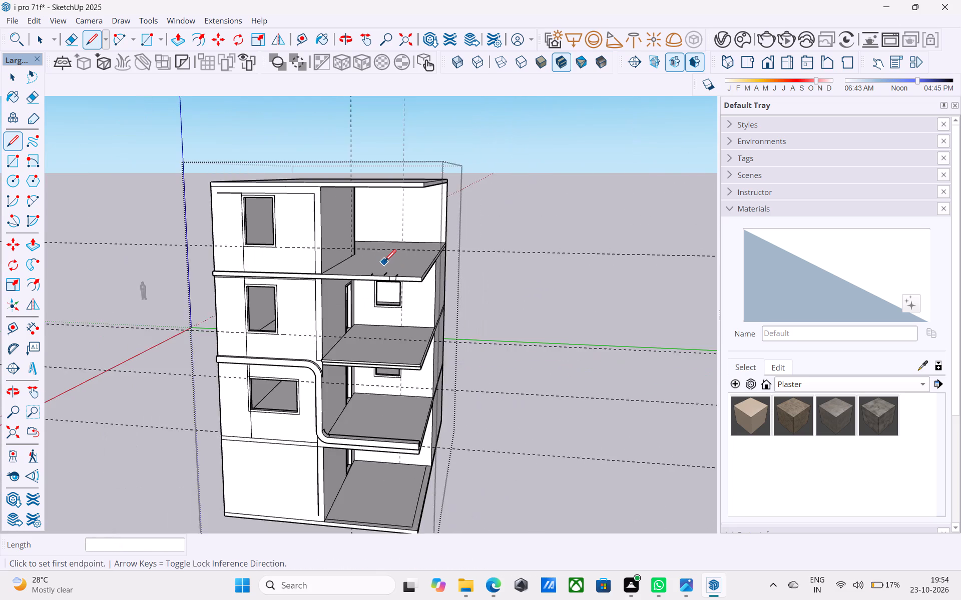
Draw a segment along the lower balcony lip's top edge from its outer corner and a short vertical line down the lip.
{"action": "scroll", "coordinate": [384, 262], "scroll_direction": "down", "scroll_amount": 9}
{"action": "middle_click_drag", "start_coordinate": [424, 361], "coordinate": [409, 361]}
{"action": "scroll", "coordinate": [400, 362], "scroll_direction": "up", "scroll_amount": 14}
{"action": "scroll", "coordinate": [358, 336], "scroll_direction": "down", "scroll_amount": 6}
{"action": "middle_click_drag", "start_coordinate": [358, 337], "coordinate": [358, 361]}
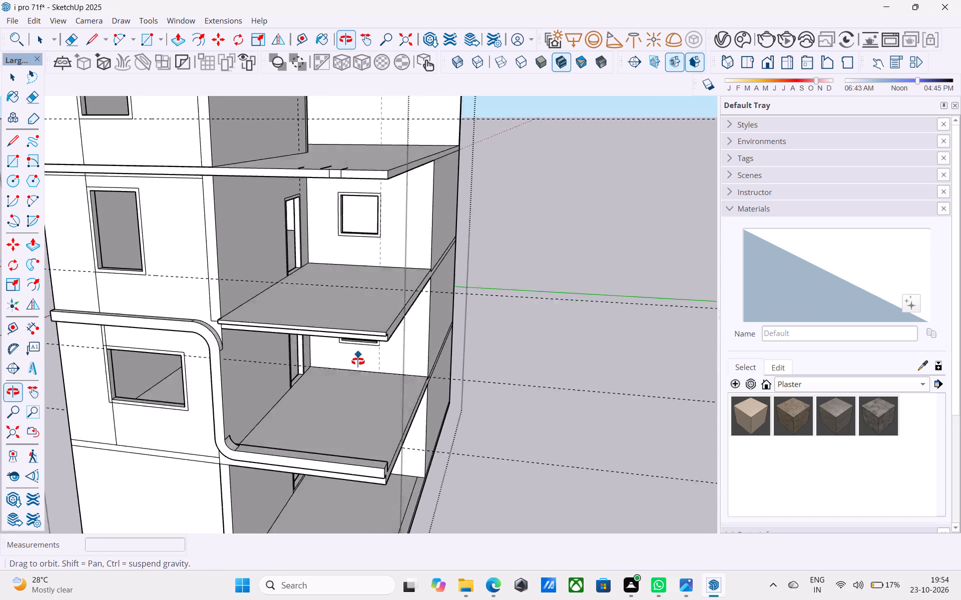
{"action": "middle_click_drag", "start_coordinate": [358, 361], "coordinate": [363, 396]}
{"action": "scroll", "coordinate": [379, 416], "scroll_direction": "up", "scroll_amount": 12}
{"action": "scroll", "coordinate": [424, 443], "scroll_direction": "up", "scroll_amount": 2}
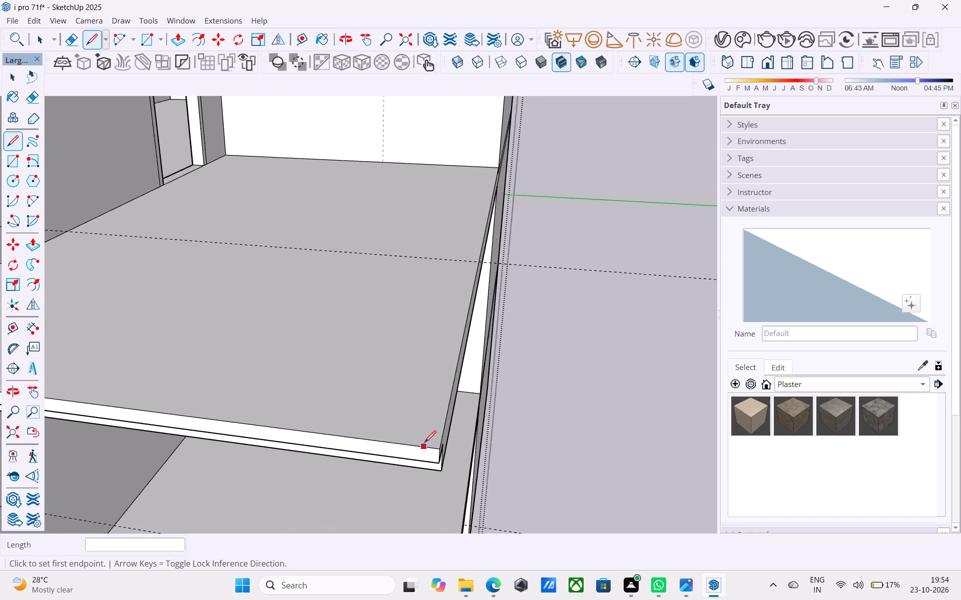
{"action": "scroll", "coordinate": [424, 443], "scroll_direction": "up", "scroll_amount": 2}
{"action": "middle_click_drag", "start_coordinate": [420, 443], "coordinate": [364, 410]}
{"action": "left_click", "coordinate": [430, 453]}
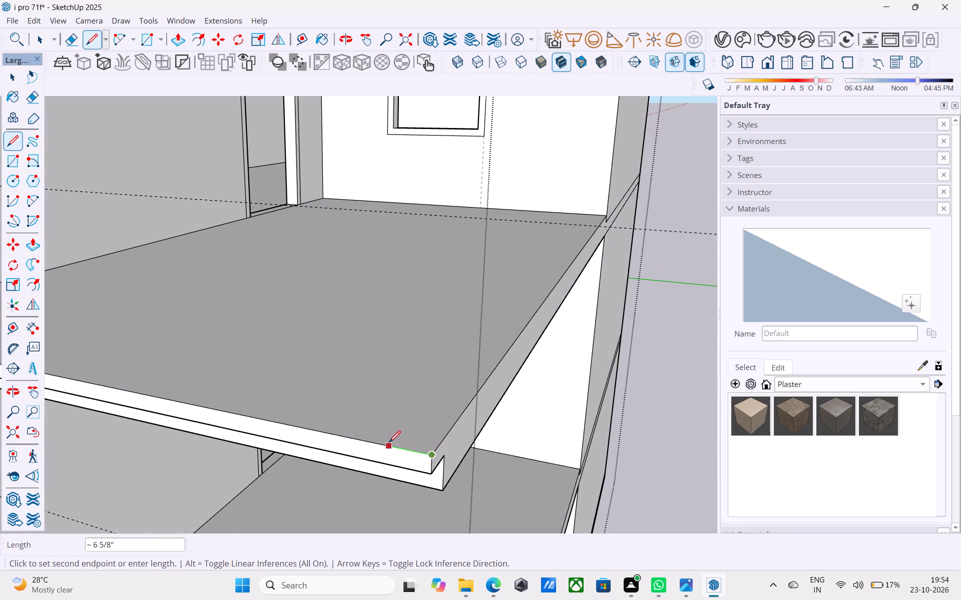
{"action": "left_click", "coordinate": [375, 444]}
{"action": "left_click", "coordinate": [371, 444]}
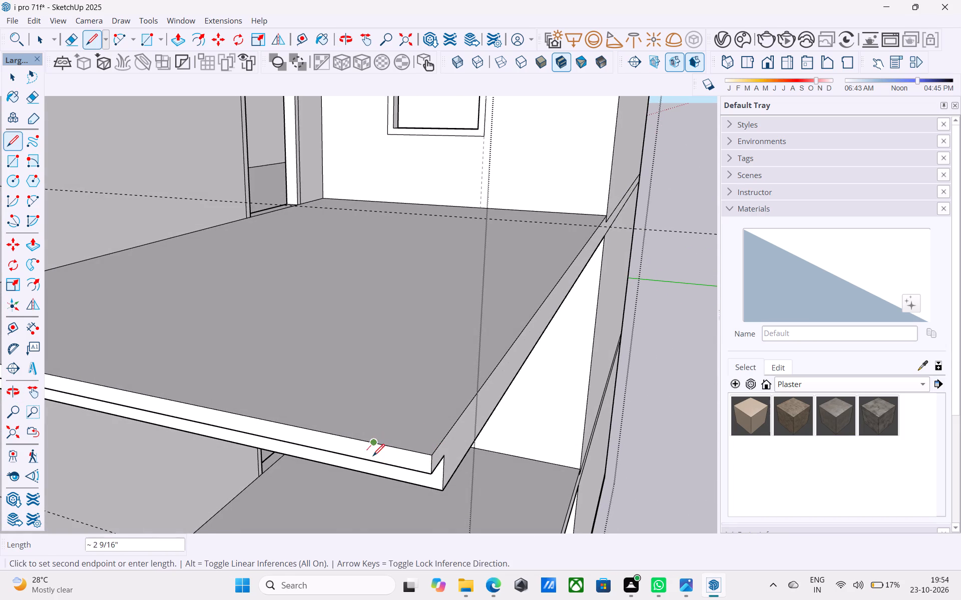
{"action": "left_click", "coordinate": [373, 459]}
Draw a slanted line from the lower lip's outer corner to the bottom of the upper slab's outer vertical line.
{"action": "left_click", "coordinate": [433, 459]}
{"action": "scroll", "coordinate": [381, 300], "scroll_direction": "down", "scroll_amount": 9}
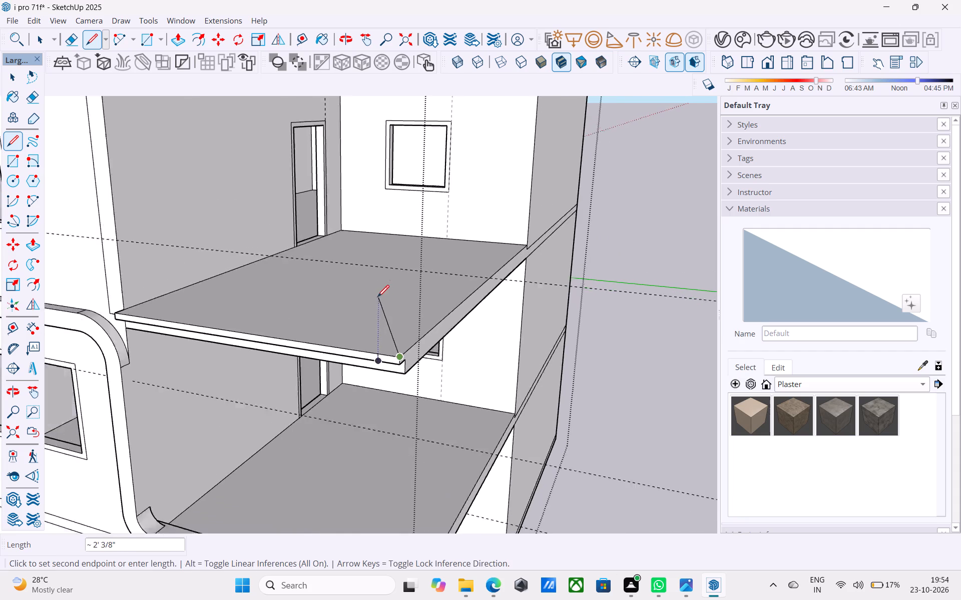
{"action": "scroll", "coordinate": [377, 298], "scroll_direction": "down", "scroll_amount": 2}
{"action": "middle_click_drag", "start_coordinate": [375, 296], "coordinate": [390, 430], "text": "shift"}
{"action": "scroll", "coordinate": [377, 336], "scroll_direction": "up", "scroll_amount": 2}
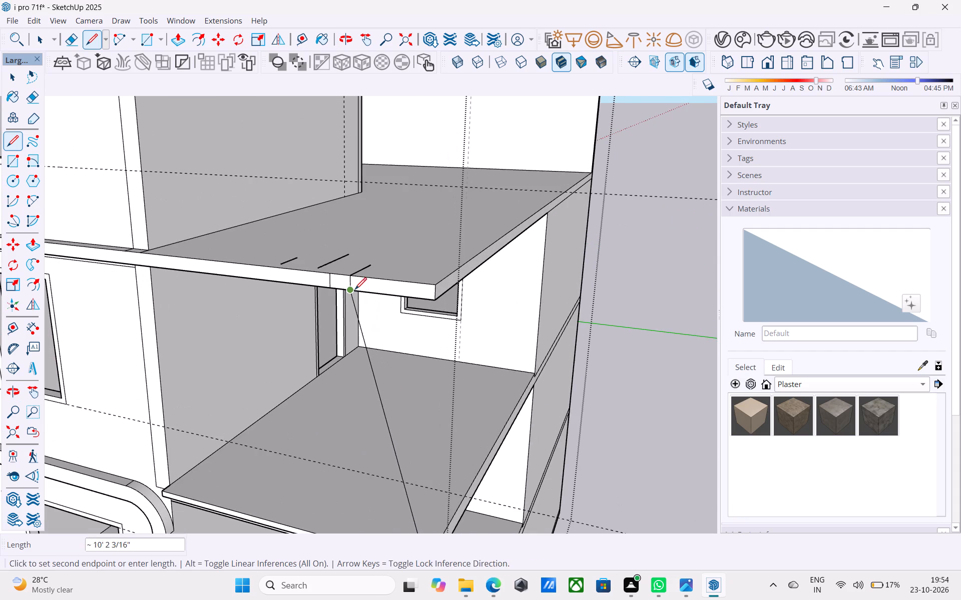
{"action": "scroll", "coordinate": [354, 290], "scroll_direction": "up", "scroll_amount": 4}
{"action": "left_click", "coordinate": [350, 288]}
Draw the parallel slanted line, about 10' 2 3/16" long, from the lip's inner mark to the upper slab's inner vertical line.
{"action": "scroll", "coordinate": [350, 270], "scroll_direction": "down", "scroll_amount": 6}
{"action": "middle_click_drag", "start_coordinate": [370, 379], "coordinate": [359, 286], "text": "shift"}
{"action": "scroll", "coordinate": [381, 383], "scroll_direction": "up", "scroll_amount": 6}
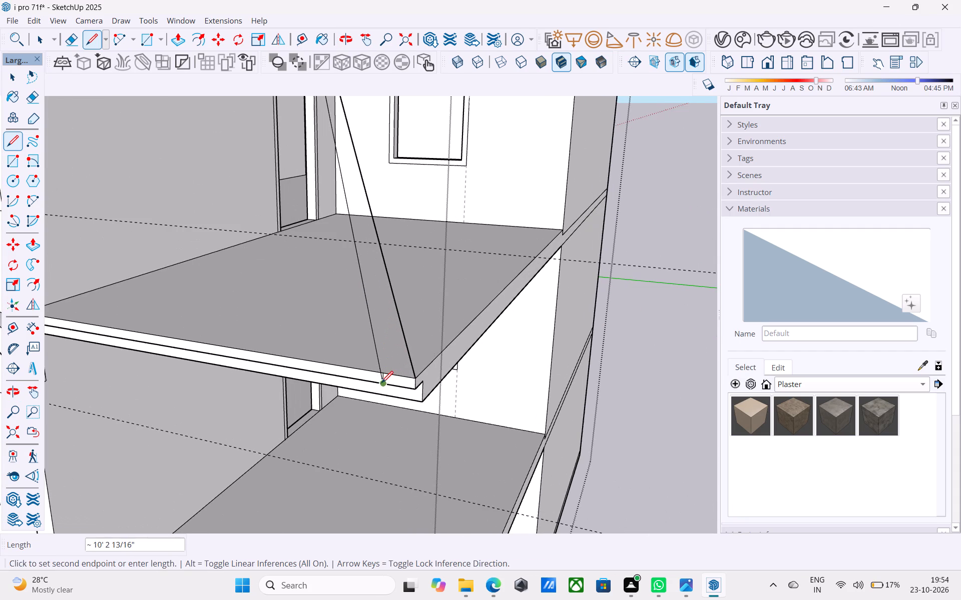
{"action": "key", "text": "l"}
{"action": "left_click", "coordinate": [384, 375]}
{"action": "scroll", "coordinate": [359, 293], "scroll_direction": "down", "scroll_amount": 5}
{"action": "middle_click_drag", "start_coordinate": [359, 293], "coordinate": [413, 428], "text": "shift"}
{"action": "scroll", "coordinate": [358, 219], "scroll_direction": "up", "scroll_amount": 5}
{"action": "scroll", "coordinate": [377, 274], "scroll_direction": "up", "scroll_amount": 4}
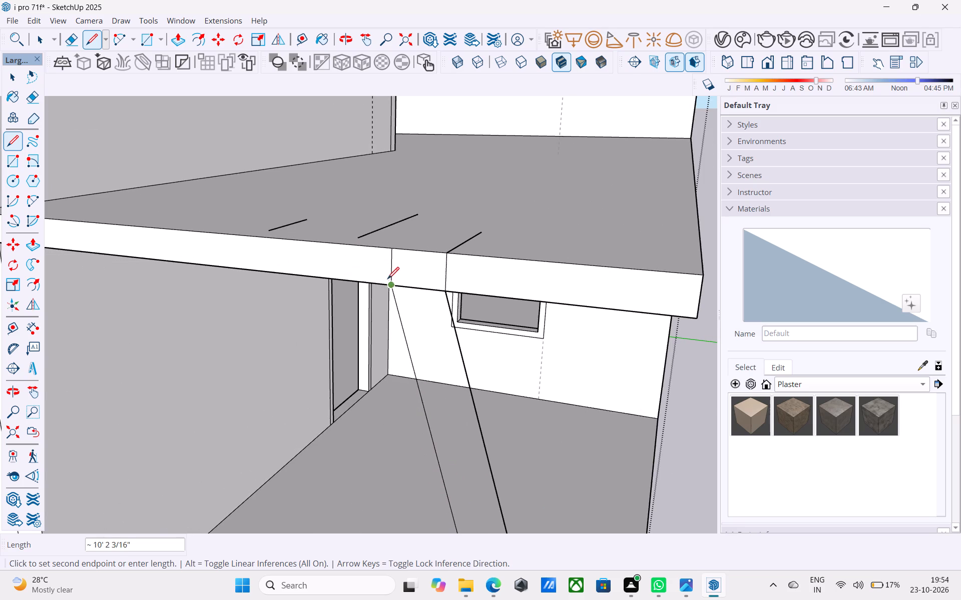
{"action": "left_click", "coordinate": [389, 281]}
{"action": "scroll", "coordinate": [387, 277], "scroll_direction": "down", "scroll_amount": 11}
Continue both slanted strip edges across the upper slab's front face with lines about 6 1/4" long.
{"action": "middle_click_drag", "start_coordinate": [379, 284], "coordinate": [332, 256]}
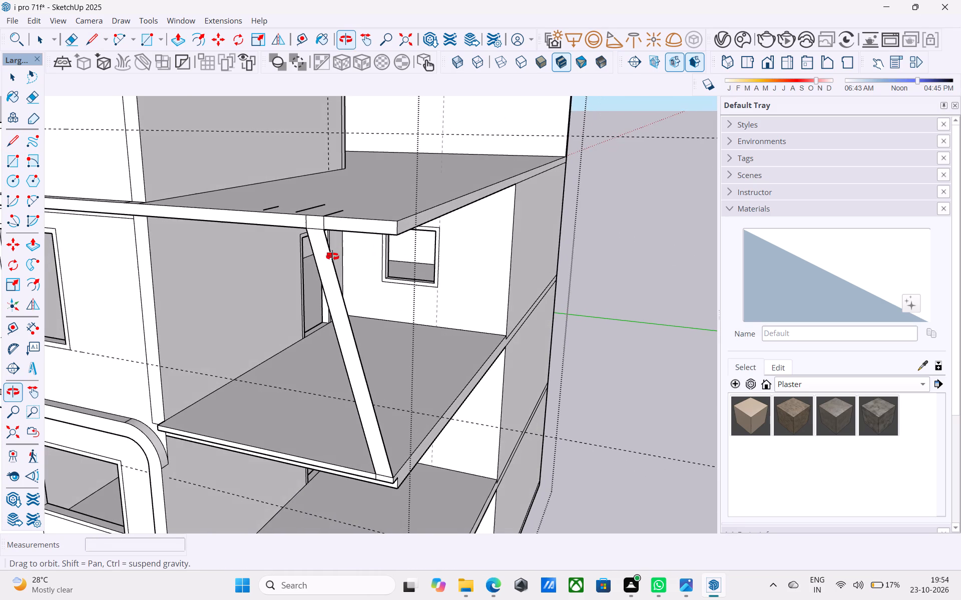
{"action": "middle_click_drag", "start_coordinate": [332, 256], "coordinate": [400, 258]}
{"action": "middle_click_drag", "start_coordinate": [280, 255], "coordinate": [331, 268]}
{"action": "scroll", "coordinate": [401, 279], "scroll_direction": "up", "scroll_amount": 8}
{"action": "left_click", "coordinate": [405, 283]}
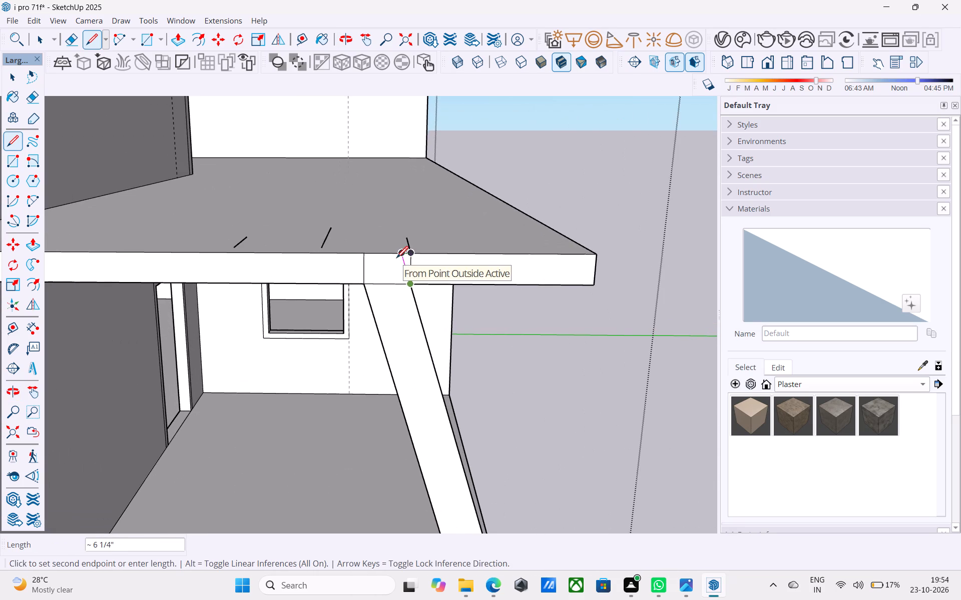
{"action": "left_click", "coordinate": [398, 256]}
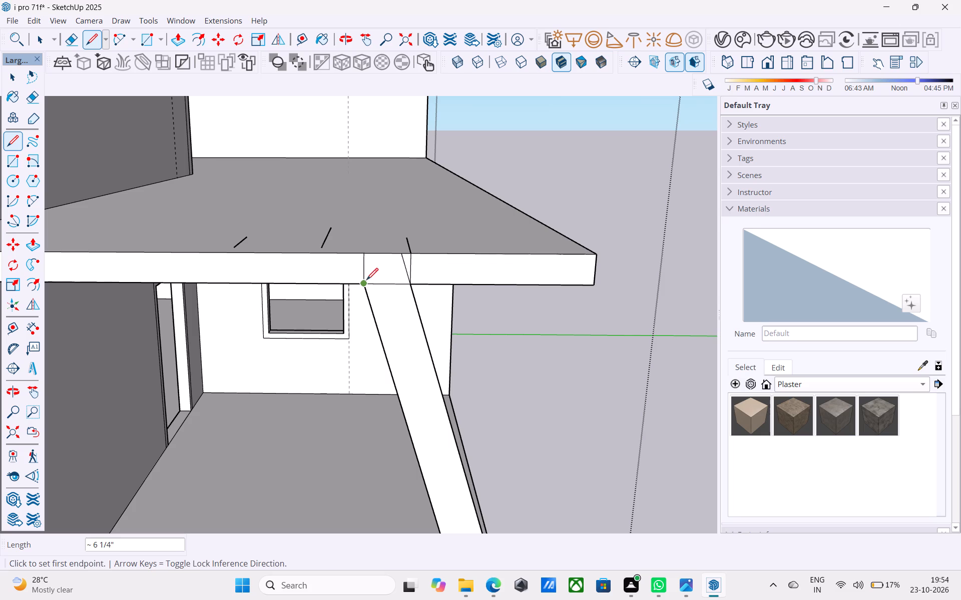
{"action": "left_click", "coordinate": [366, 281]}
{"action": "left_click", "coordinate": [349, 256]}
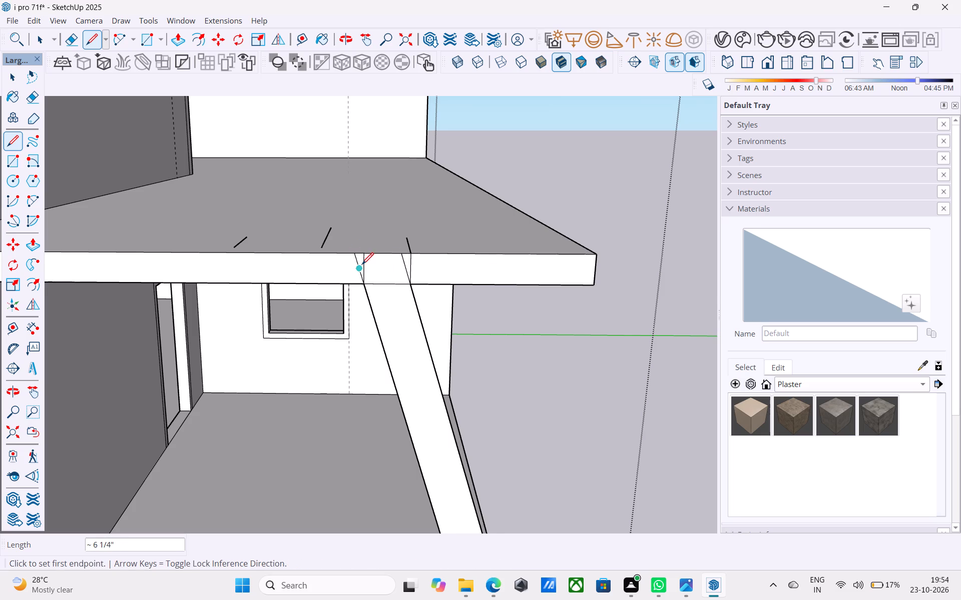
Erase the two vertical construction lines on the upper slab's front face and the short stray segment on top beside the outer one.
{"action": "scroll", "coordinate": [362, 265], "scroll_direction": "up", "scroll_amount": 4}
{"action": "key", "text": "e"}
{"action": "left_click", "coordinate": [367, 266]}
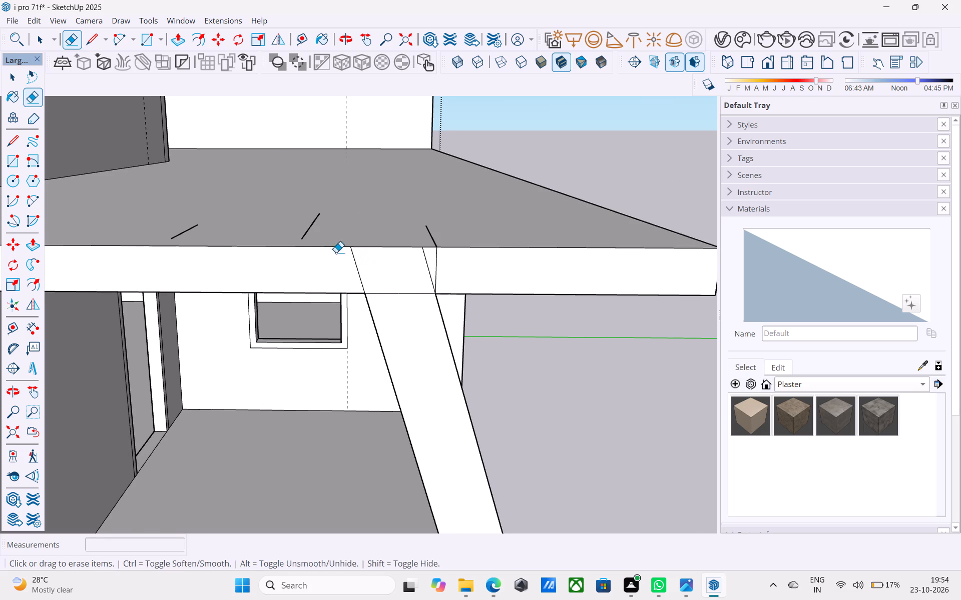
{"action": "scroll", "coordinate": [324, 250], "scroll_direction": "down", "scroll_amount": 6}
{"action": "scroll", "coordinate": [392, 275], "scroll_direction": "up", "scroll_amount": 9}
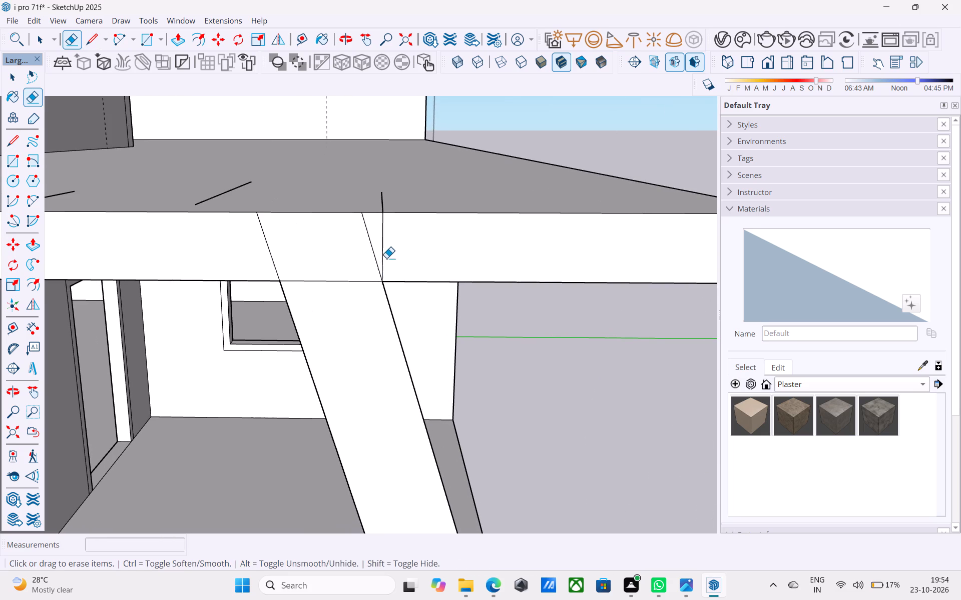
{"action": "left_click", "coordinate": [384, 248]}
{"action": "left_click_drag", "start_coordinate": [382, 204], "coordinate": [376, 200]}
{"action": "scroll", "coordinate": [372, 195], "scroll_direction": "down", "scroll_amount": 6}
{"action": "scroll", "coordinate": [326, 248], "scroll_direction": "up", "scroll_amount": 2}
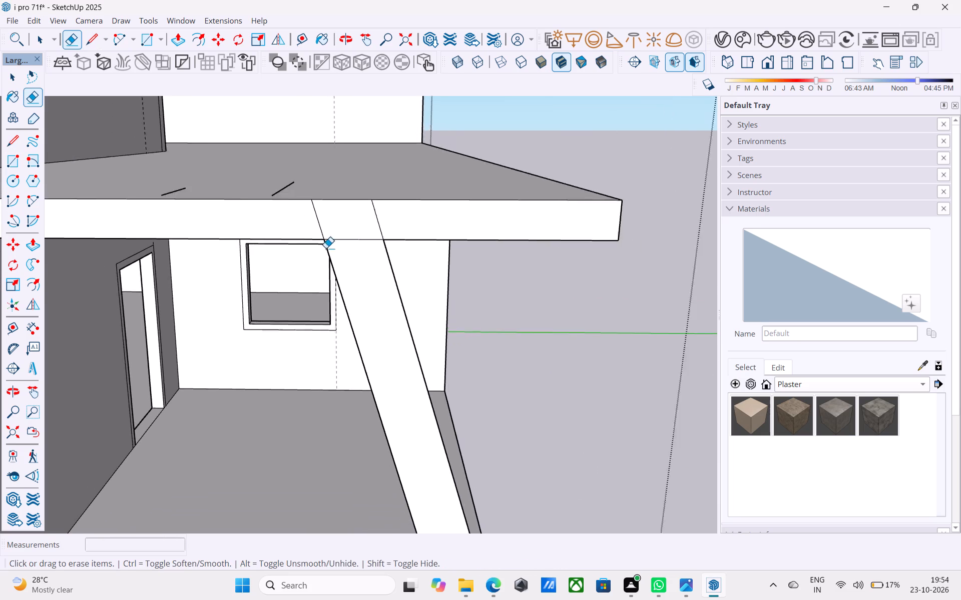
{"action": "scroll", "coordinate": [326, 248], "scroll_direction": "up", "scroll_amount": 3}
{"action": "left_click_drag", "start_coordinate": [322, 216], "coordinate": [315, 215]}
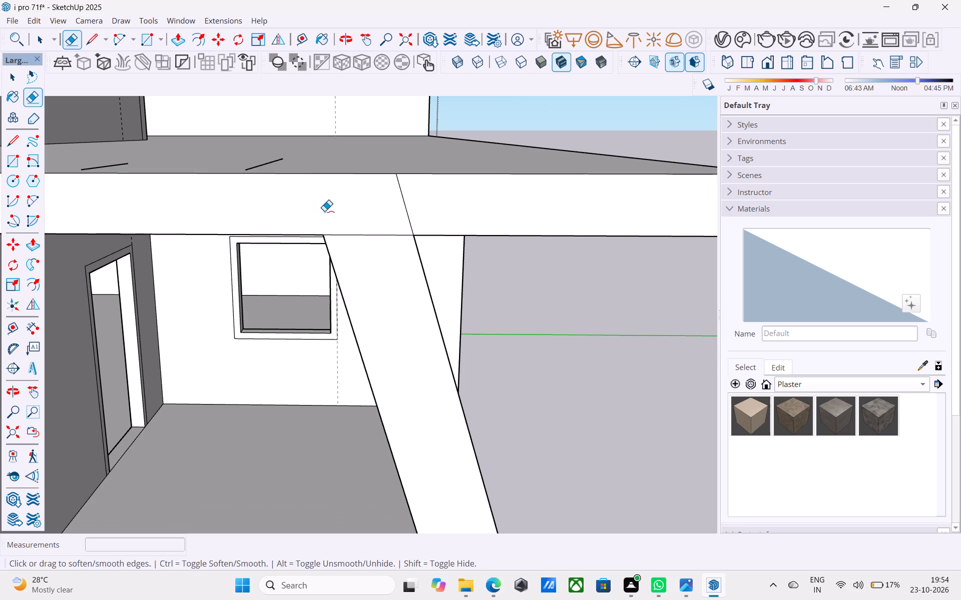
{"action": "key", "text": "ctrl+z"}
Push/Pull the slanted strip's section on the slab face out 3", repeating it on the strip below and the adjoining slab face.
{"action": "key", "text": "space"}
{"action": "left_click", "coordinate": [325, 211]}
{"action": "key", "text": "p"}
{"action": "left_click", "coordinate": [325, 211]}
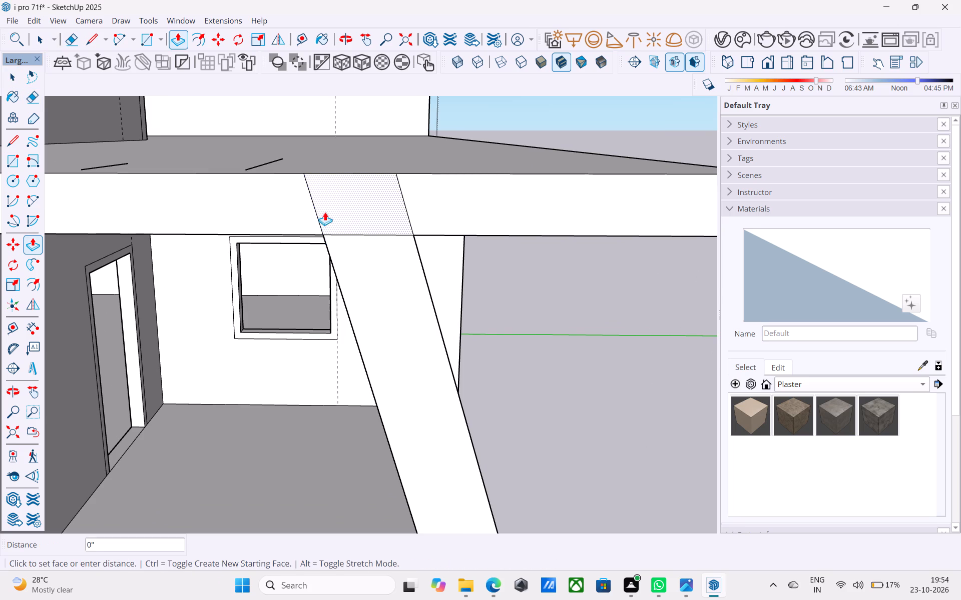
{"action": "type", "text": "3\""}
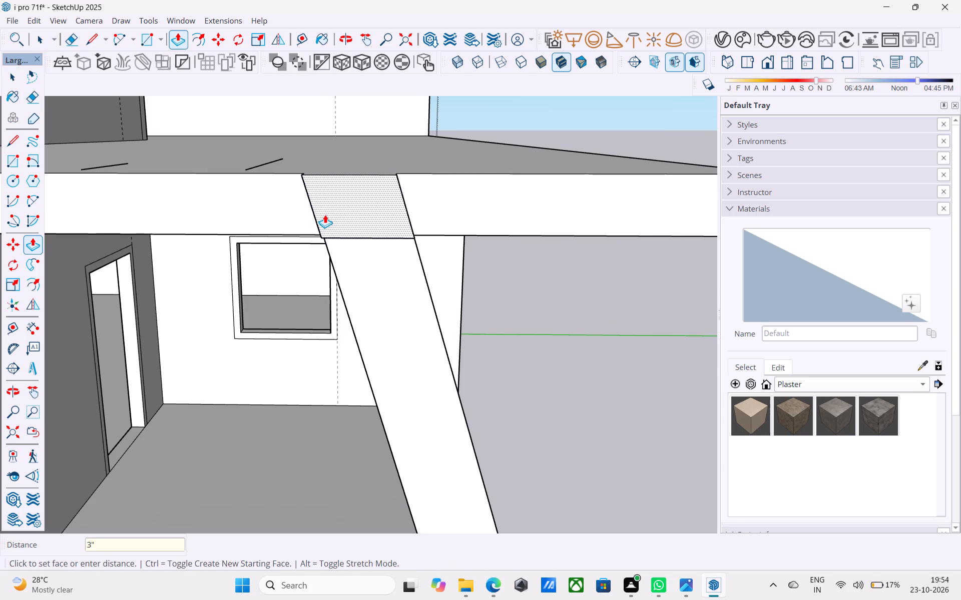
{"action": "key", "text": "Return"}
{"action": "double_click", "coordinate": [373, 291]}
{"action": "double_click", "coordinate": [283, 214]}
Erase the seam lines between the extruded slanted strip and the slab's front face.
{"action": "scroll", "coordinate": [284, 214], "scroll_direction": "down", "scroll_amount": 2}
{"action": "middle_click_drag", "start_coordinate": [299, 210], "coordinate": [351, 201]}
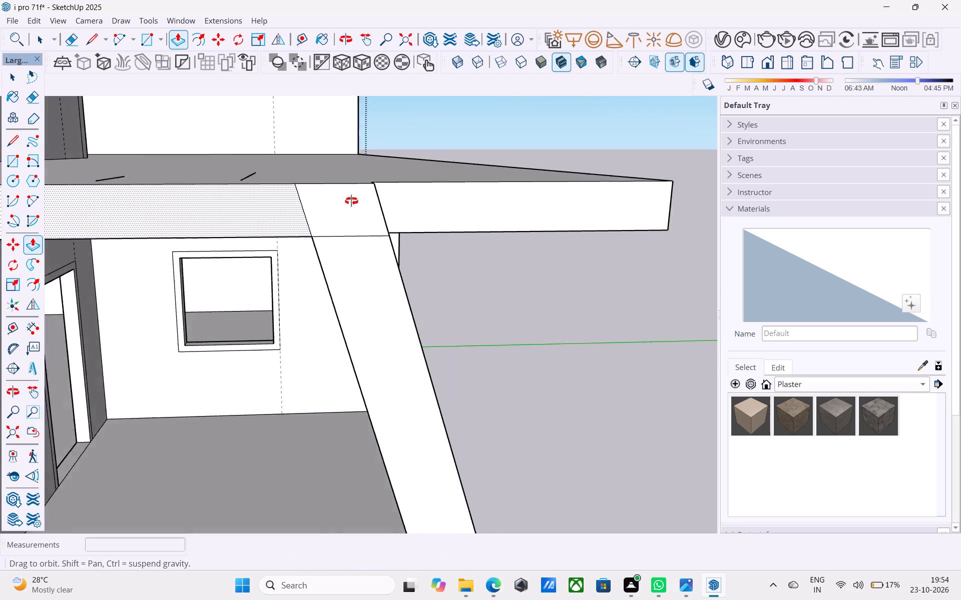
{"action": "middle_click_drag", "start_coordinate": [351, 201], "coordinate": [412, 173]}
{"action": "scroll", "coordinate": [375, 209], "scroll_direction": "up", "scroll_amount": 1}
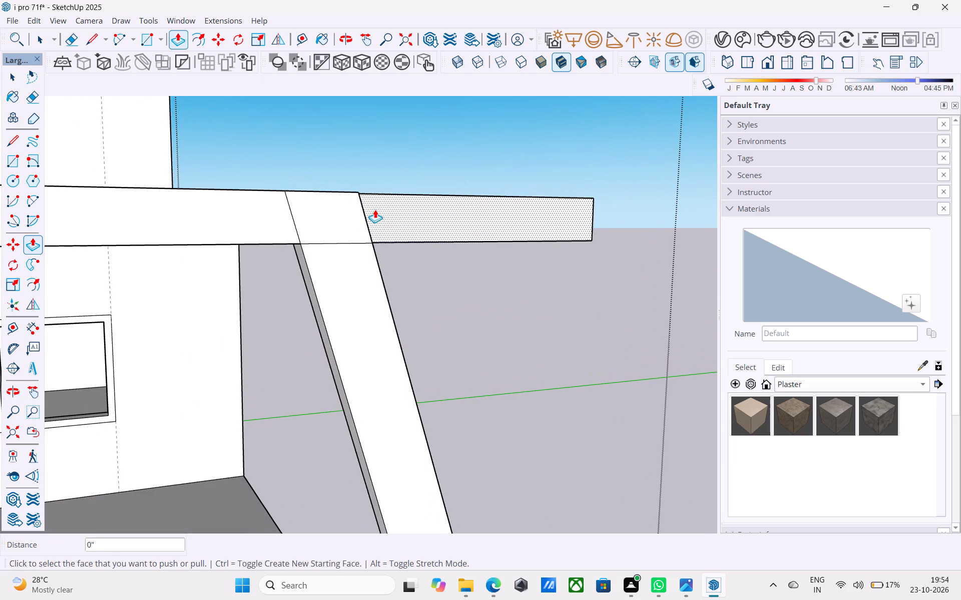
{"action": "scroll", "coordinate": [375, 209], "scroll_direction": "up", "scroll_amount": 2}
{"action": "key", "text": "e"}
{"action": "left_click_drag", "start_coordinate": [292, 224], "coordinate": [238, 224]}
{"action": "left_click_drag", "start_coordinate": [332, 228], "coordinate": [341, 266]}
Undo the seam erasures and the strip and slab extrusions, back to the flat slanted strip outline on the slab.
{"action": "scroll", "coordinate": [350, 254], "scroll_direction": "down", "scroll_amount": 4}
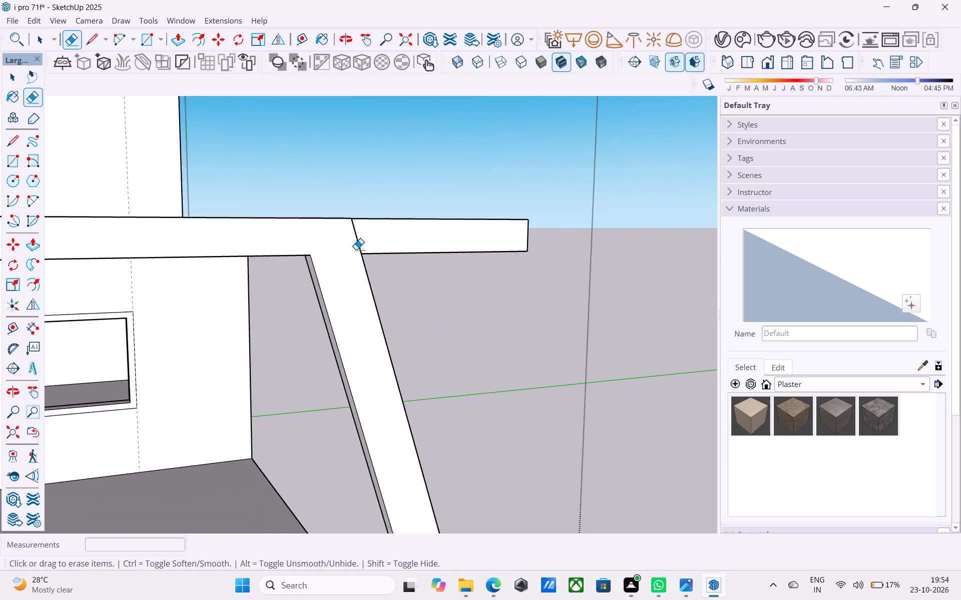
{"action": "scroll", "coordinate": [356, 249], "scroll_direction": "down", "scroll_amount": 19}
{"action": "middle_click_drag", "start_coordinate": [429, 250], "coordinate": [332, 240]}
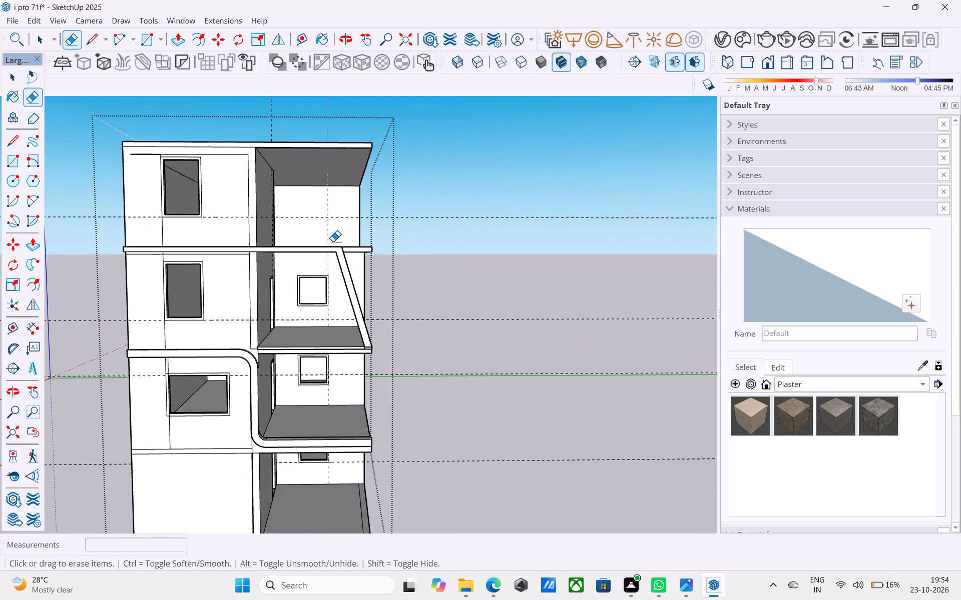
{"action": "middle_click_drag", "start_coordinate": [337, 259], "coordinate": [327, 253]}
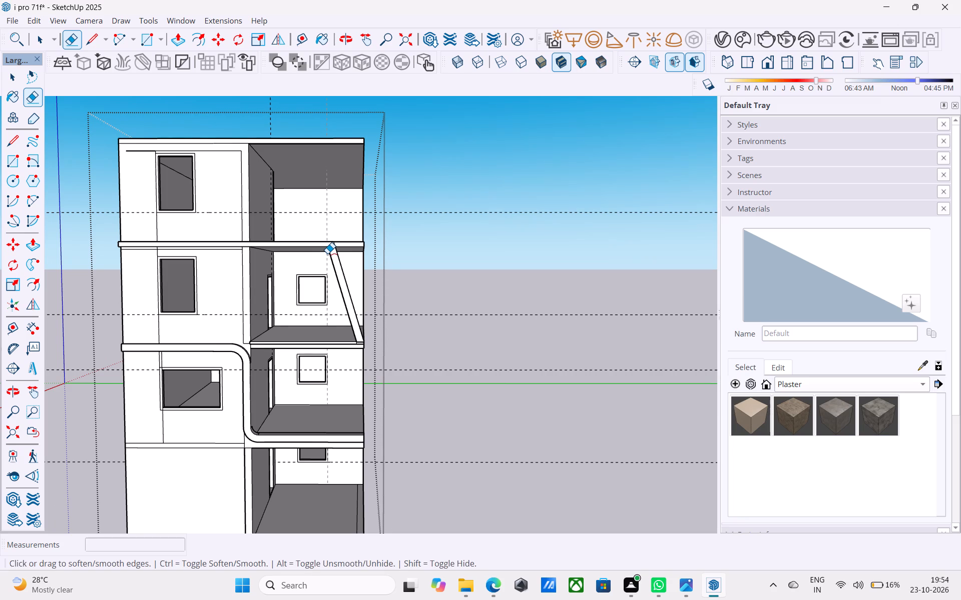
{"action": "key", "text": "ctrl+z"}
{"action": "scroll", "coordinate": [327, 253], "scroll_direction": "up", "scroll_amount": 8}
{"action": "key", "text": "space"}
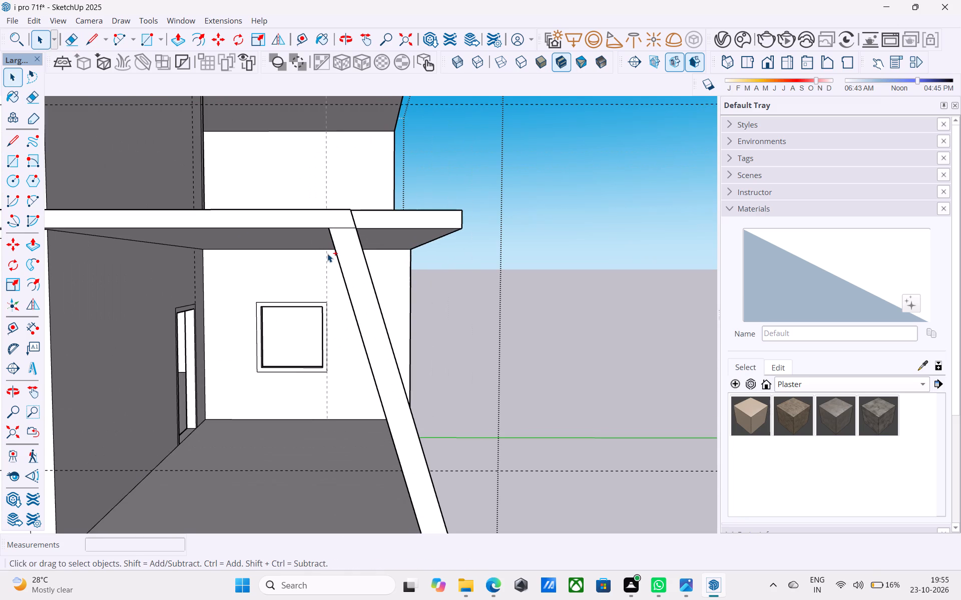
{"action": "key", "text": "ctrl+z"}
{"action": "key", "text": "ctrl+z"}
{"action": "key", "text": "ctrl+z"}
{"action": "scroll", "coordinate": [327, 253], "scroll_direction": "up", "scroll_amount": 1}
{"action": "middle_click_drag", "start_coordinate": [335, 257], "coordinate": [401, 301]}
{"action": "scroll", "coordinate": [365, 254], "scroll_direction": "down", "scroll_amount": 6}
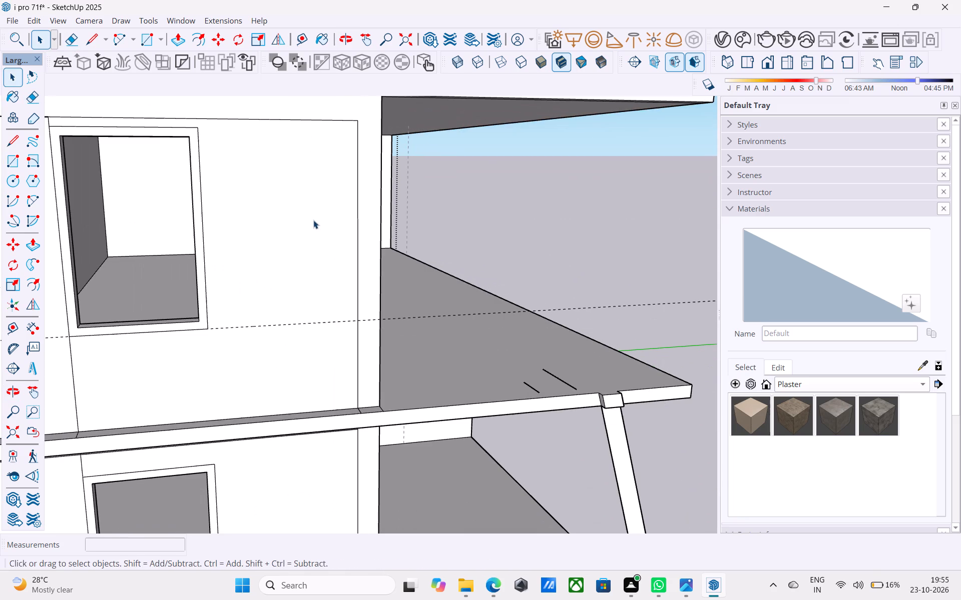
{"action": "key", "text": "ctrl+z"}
Draw a 3' 9" horizontal line from the top corner of the window frame below the upper slab to the wall's outer edge.
{"action": "middle_click_drag", "start_coordinate": [453, 310], "coordinate": [432, 284]}
{"action": "scroll", "coordinate": [488, 248], "scroll_direction": "down", "scroll_amount": 4}
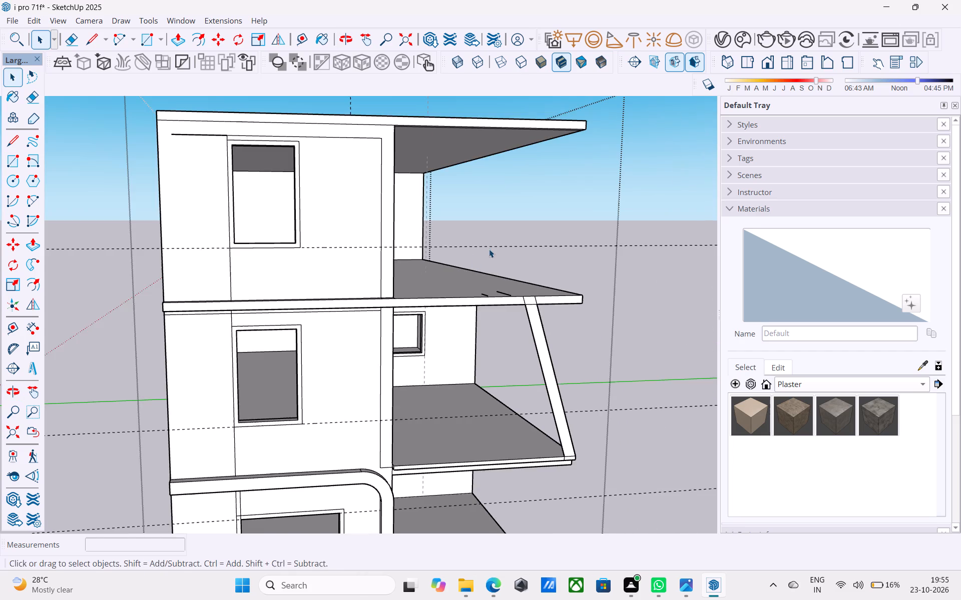
{"action": "middle_click_drag", "start_coordinate": [378, 319], "coordinate": [420, 295]}
{"action": "scroll", "coordinate": [337, 330], "scroll_direction": "up", "scroll_amount": 6}
{"action": "middle_click_drag", "start_coordinate": [304, 306], "coordinate": [373, 340]}
{"action": "scroll", "coordinate": [305, 318], "scroll_direction": "down", "scroll_amount": 5}
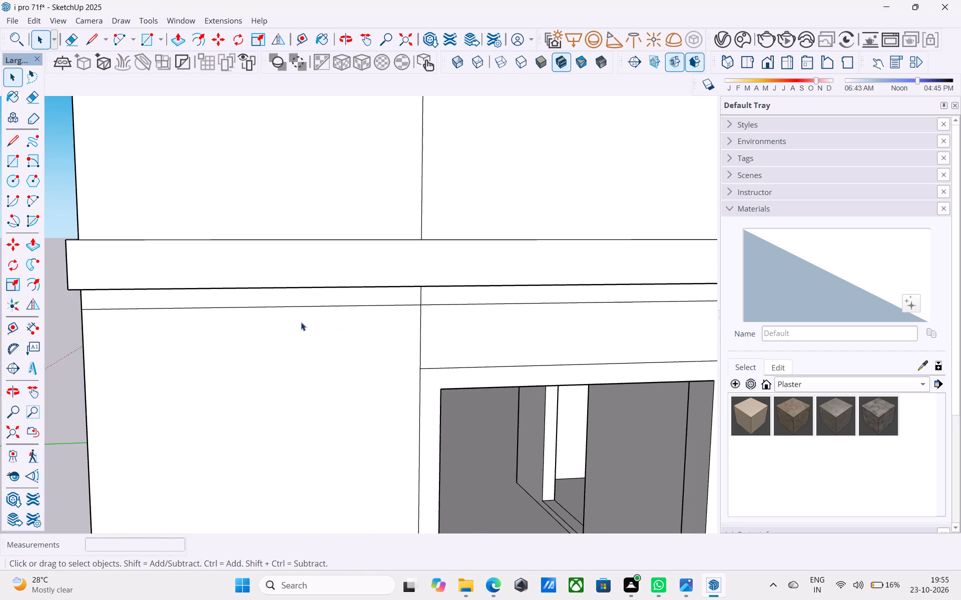
{"action": "scroll", "coordinate": [301, 322], "scroll_direction": "down", "scroll_amount": 12}
{"action": "middle_click_drag", "start_coordinate": [313, 295], "coordinate": [240, 285]}
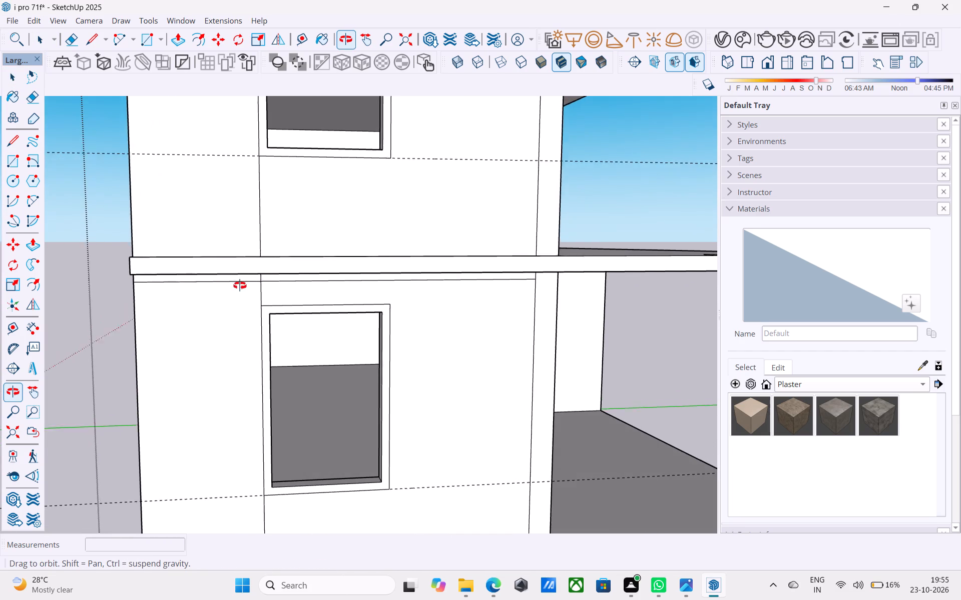
{"action": "middle_click_drag", "start_coordinate": [240, 285], "coordinate": [250, 266]}
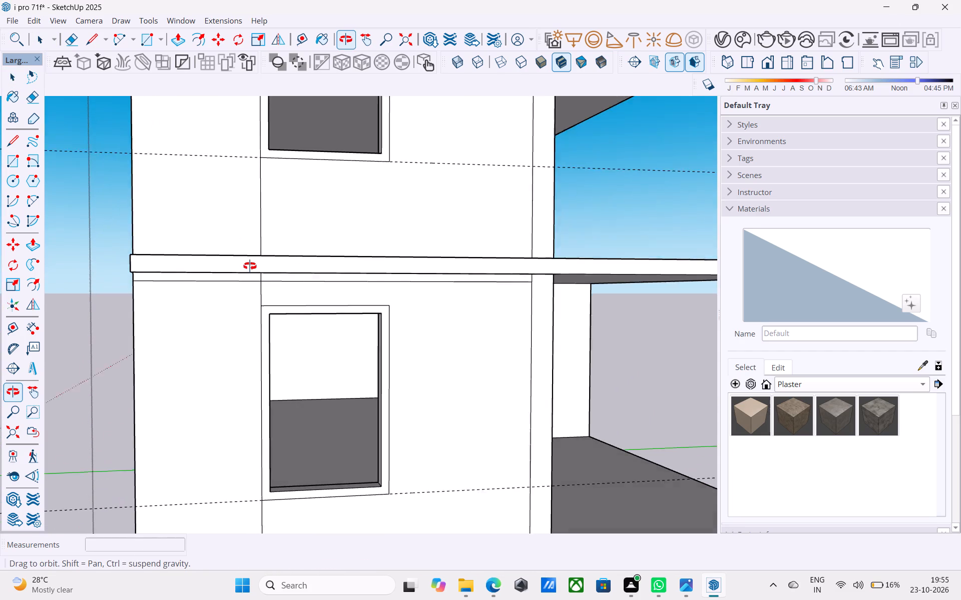
{"action": "middle_click_drag", "start_coordinate": [250, 266], "coordinate": [322, 257]}
{"action": "scroll", "coordinate": [319, 276], "scroll_direction": "up", "scroll_amount": 5}
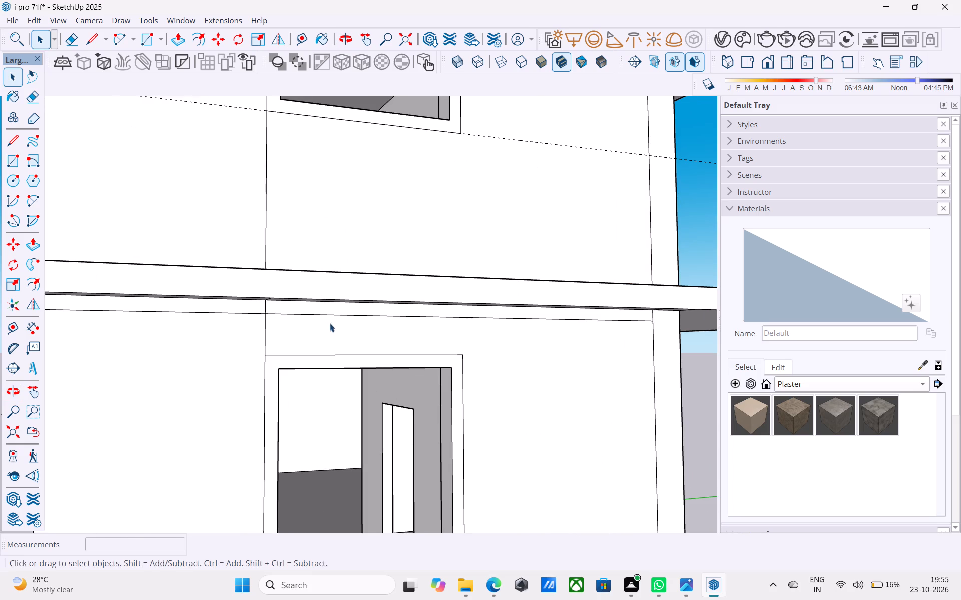
{"action": "key", "text": "l"}
{"action": "left_click", "coordinate": [263, 359]}
{"action": "scroll", "coordinate": [292, 341], "scroll_direction": "down", "scroll_amount": 5}
{"action": "middle_click_drag", "start_coordinate": [292, 341], "coordinate": [309, 337]}
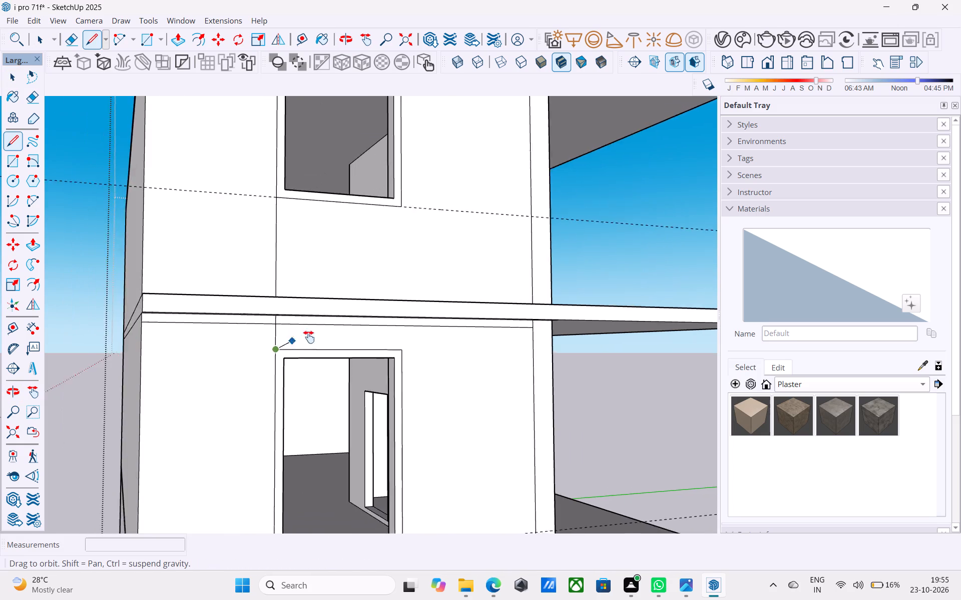
{"action": "middle_click_drag", "start_coordinate": [309, 337], "coordinate": [417, 320]}
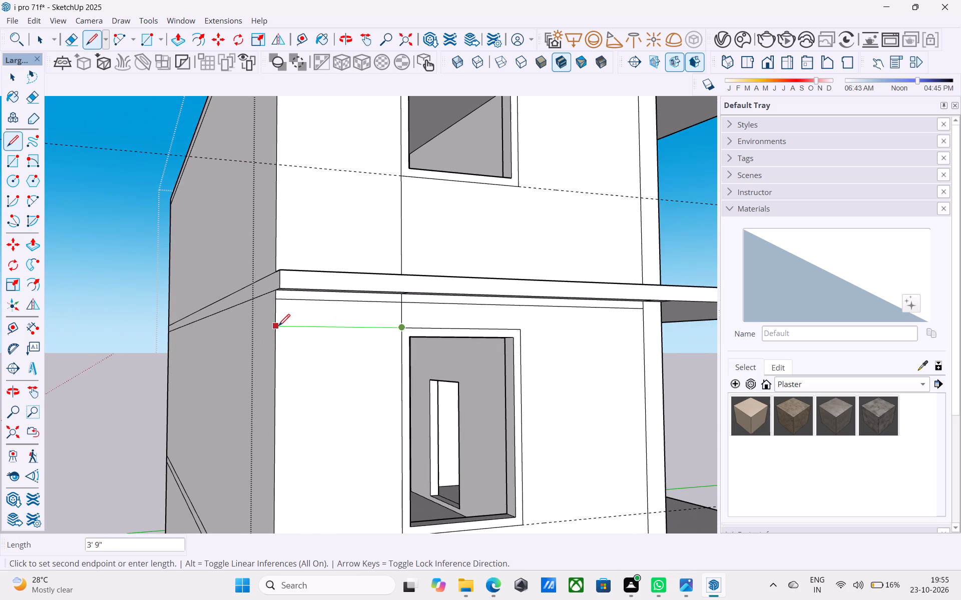
{"action": "left_click", "coordinate": [278, 327]}
Draw a 5' 6" horizontal line from the same window frame's other top corner to the wall's balcony-side edge.
{"action": "middle_click_drag", "start_coordinate": [457, 294], "coordinate": [306, 297]}
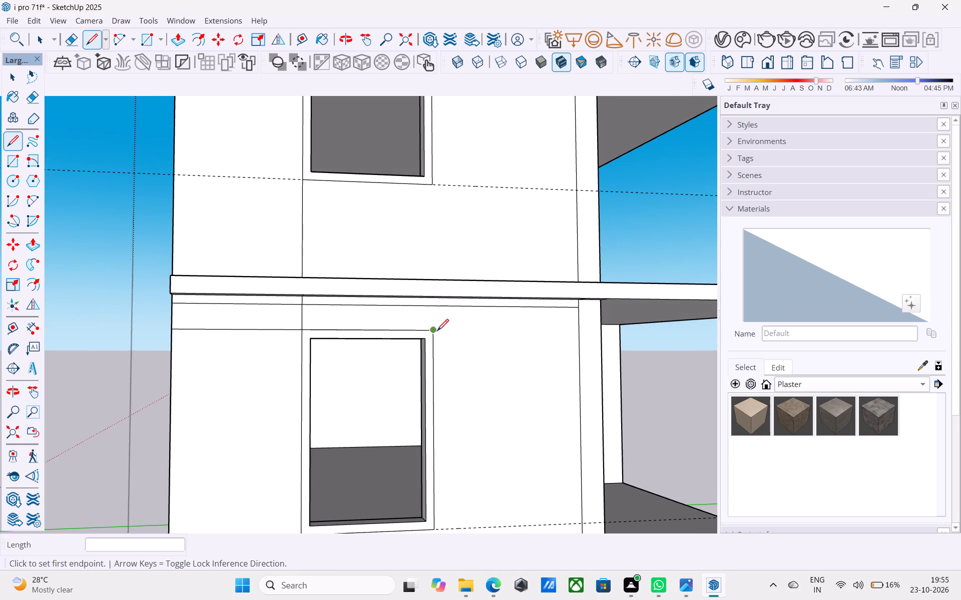
{"action": "left_click", "coordinate": [437, 332]}
{"action": "middle_click_drag", "start_coordinate": [470, 331], "coordinate": [383, 336]}
{"action": "left_click", "coordinate": [518, 339]}
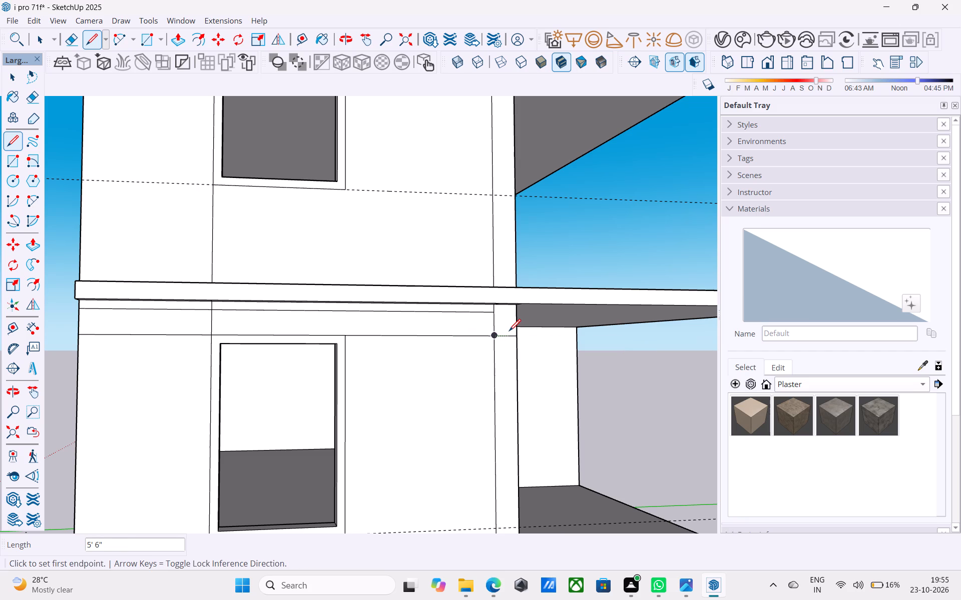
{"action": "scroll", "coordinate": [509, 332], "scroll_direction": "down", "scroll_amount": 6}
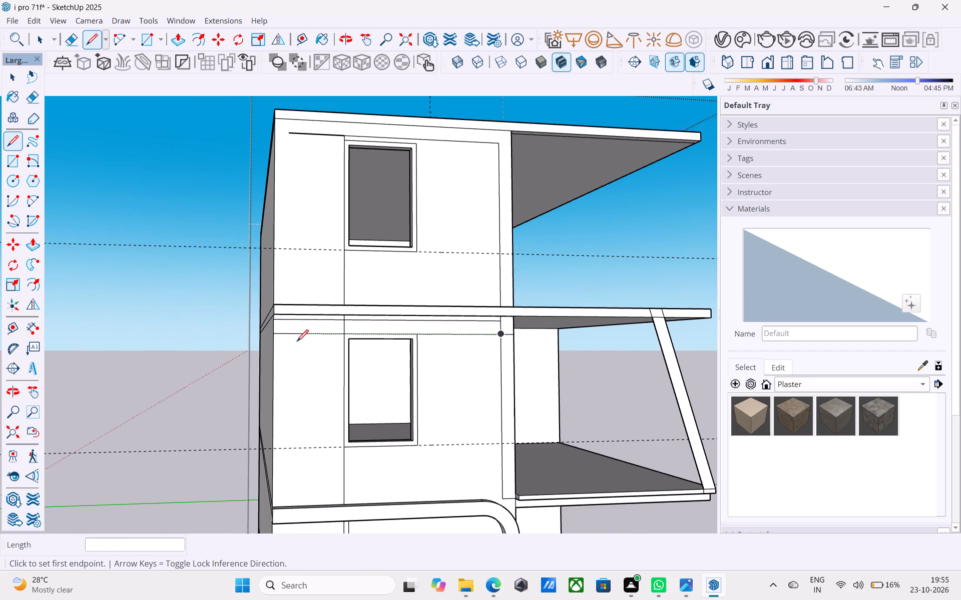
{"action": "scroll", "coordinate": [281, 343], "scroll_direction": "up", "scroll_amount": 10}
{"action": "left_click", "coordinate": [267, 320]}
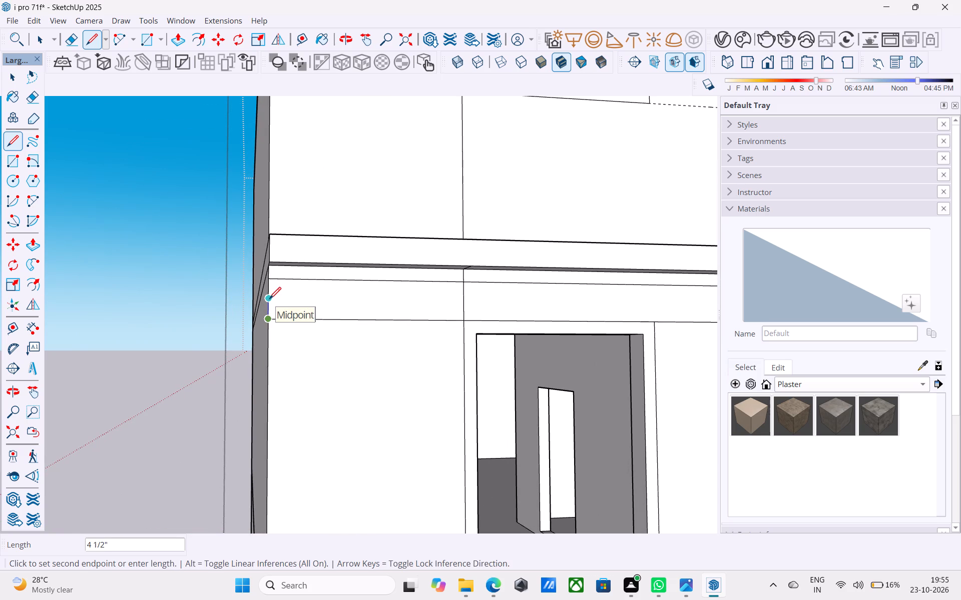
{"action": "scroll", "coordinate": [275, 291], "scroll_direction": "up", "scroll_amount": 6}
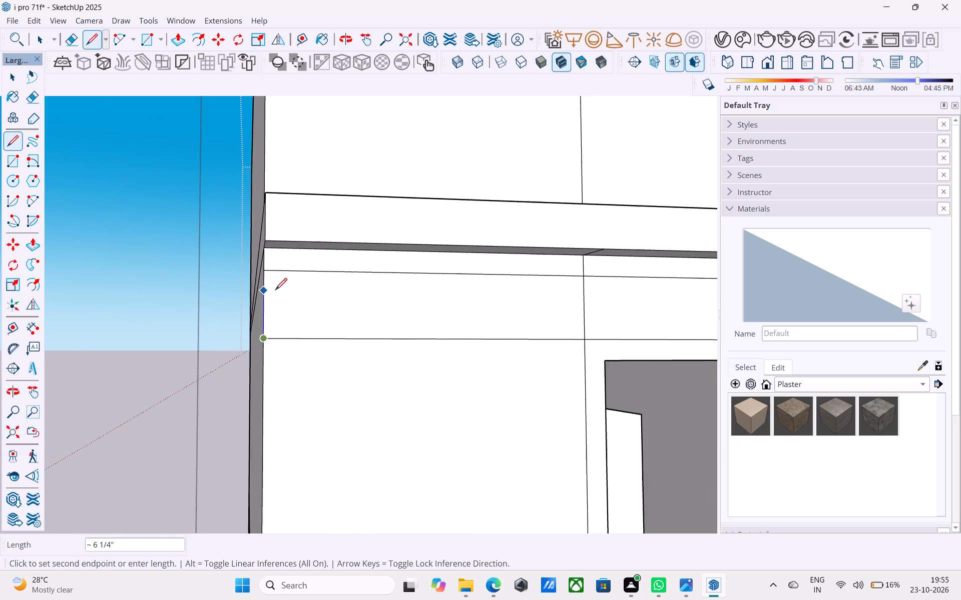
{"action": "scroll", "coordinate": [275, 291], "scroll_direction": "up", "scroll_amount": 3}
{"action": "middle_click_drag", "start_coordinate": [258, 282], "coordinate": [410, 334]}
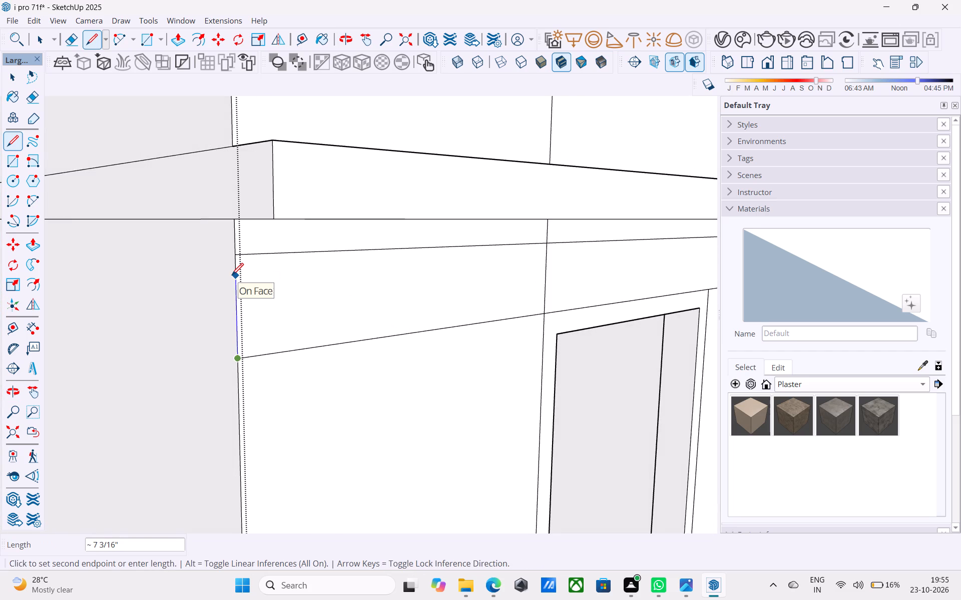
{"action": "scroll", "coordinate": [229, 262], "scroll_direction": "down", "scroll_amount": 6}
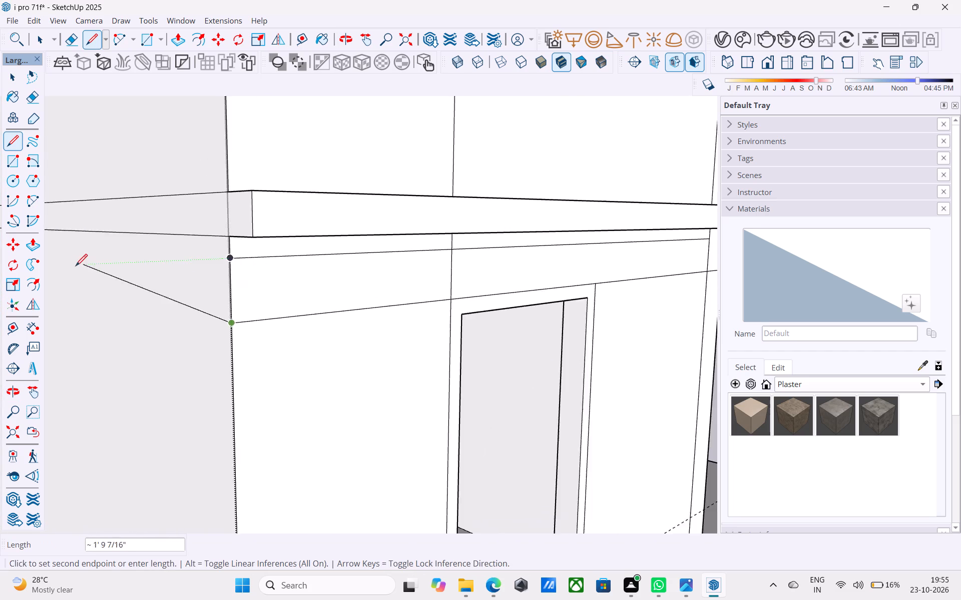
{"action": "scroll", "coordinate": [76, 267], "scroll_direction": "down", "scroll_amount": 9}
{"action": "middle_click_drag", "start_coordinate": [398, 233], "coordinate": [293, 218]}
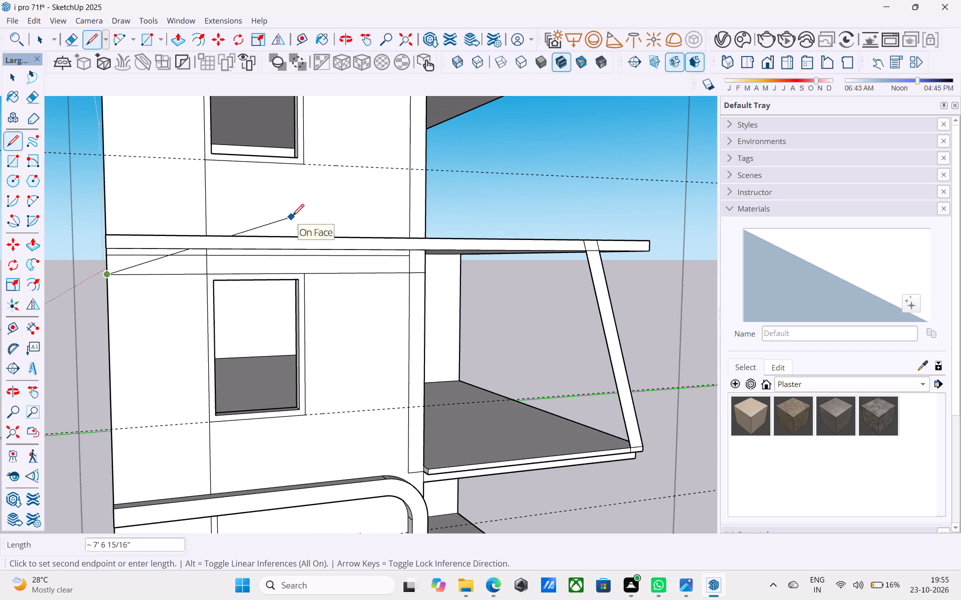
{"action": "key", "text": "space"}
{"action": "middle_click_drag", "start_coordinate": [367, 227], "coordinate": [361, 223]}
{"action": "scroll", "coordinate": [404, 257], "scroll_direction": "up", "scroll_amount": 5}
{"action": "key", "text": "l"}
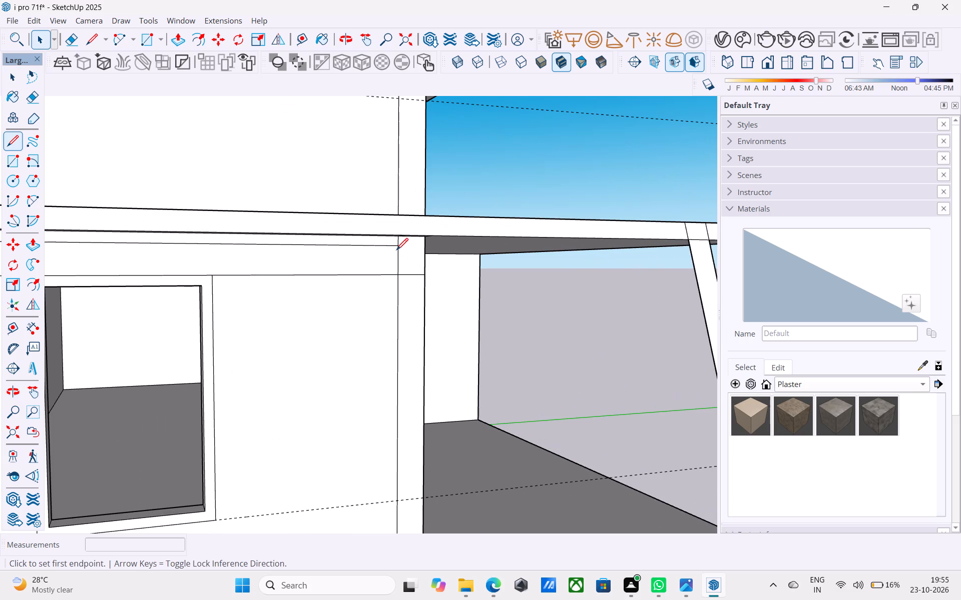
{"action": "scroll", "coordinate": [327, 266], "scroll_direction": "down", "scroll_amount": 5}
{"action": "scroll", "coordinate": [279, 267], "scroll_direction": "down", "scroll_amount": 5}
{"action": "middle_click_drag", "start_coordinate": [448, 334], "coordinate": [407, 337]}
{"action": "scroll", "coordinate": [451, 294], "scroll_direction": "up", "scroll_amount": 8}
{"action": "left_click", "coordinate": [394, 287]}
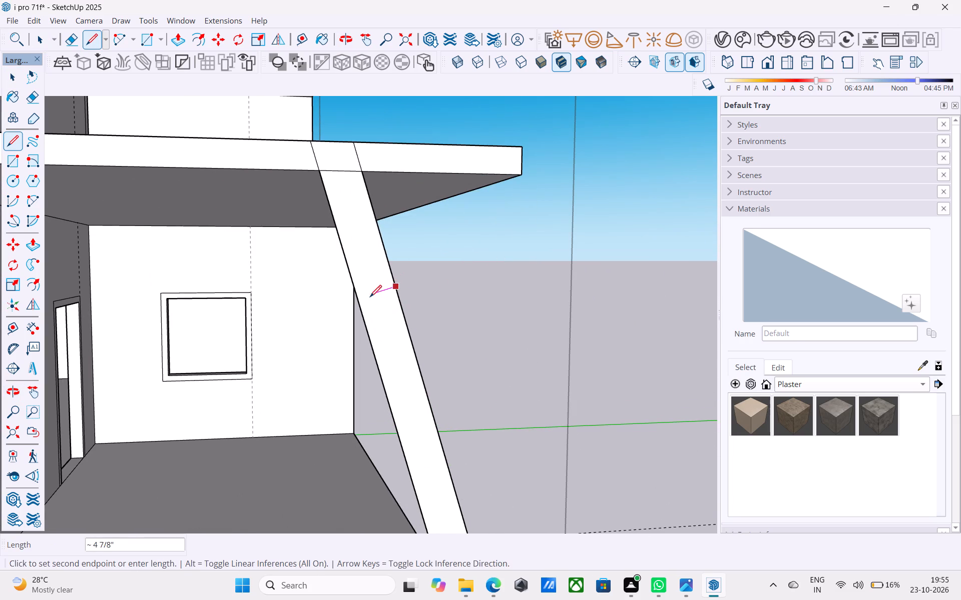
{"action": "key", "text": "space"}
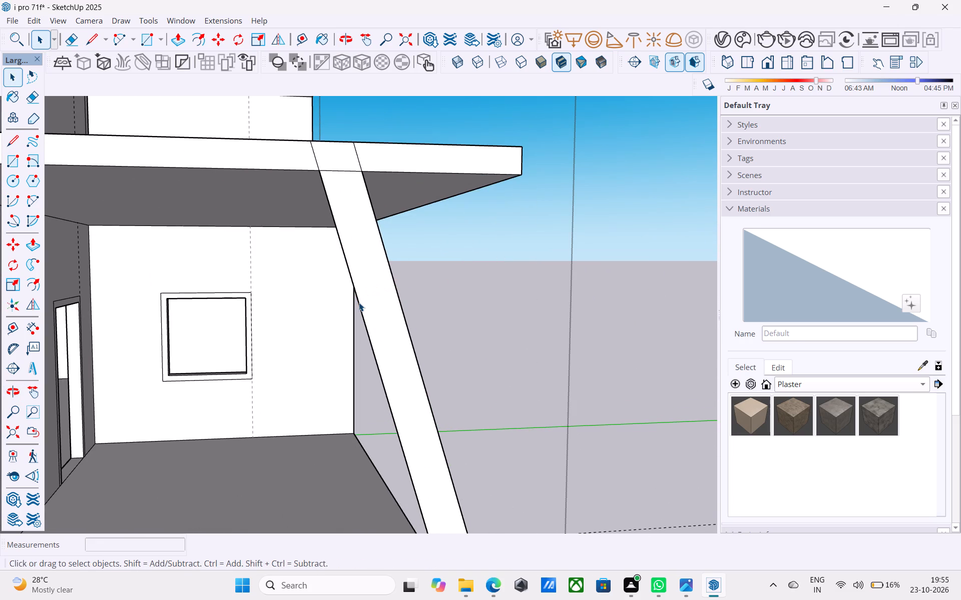
Erase the two vertical segments crossing the wall band between the thin line under the slab and the new window-top line.
{"action": "scroll", "coordinate": [359, 302], "scroll_direction": "down", "scroll_amount": 7}
{"action": "scroll", "coordinate": [492, 270], "scroll_direction": "down", "scroll_amount": 6}
{"action": "middle_click_drag", "start_coordinate": [276, 280], "coordinate": [274, 274]}
{"action": "scroll", "coordinate": [279, 257], "scroll_direction": "up", "scroll_amount": 7}
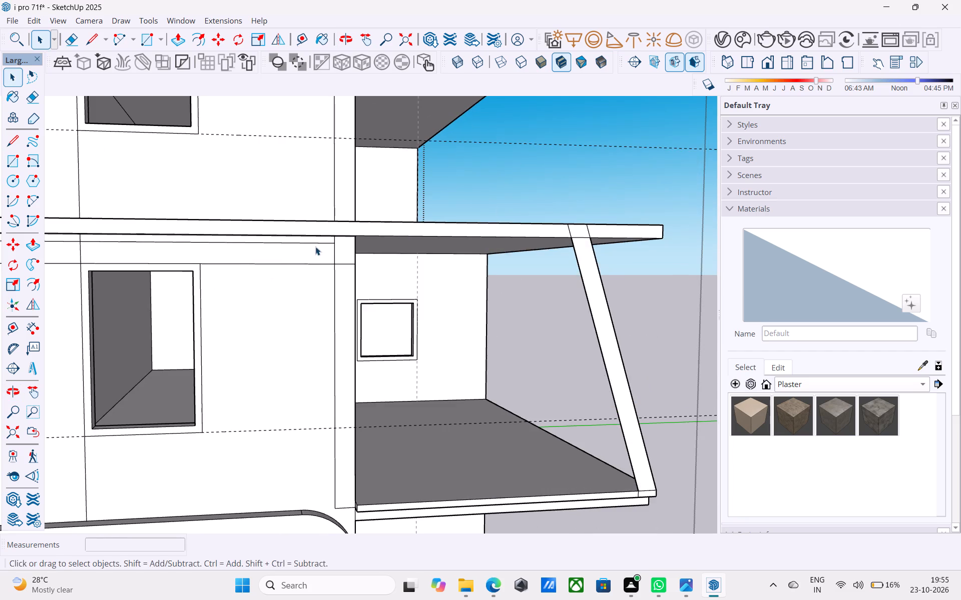
{"action": "middle_click_drag", "start_coordinate": [315, 246], "coordinate": [144, 200]}
{"action": "key", "text": "e"}
{"action": "scroll", "coordinate": [148, 254], "scroll_direction": "up", "scroll_amount": 4}
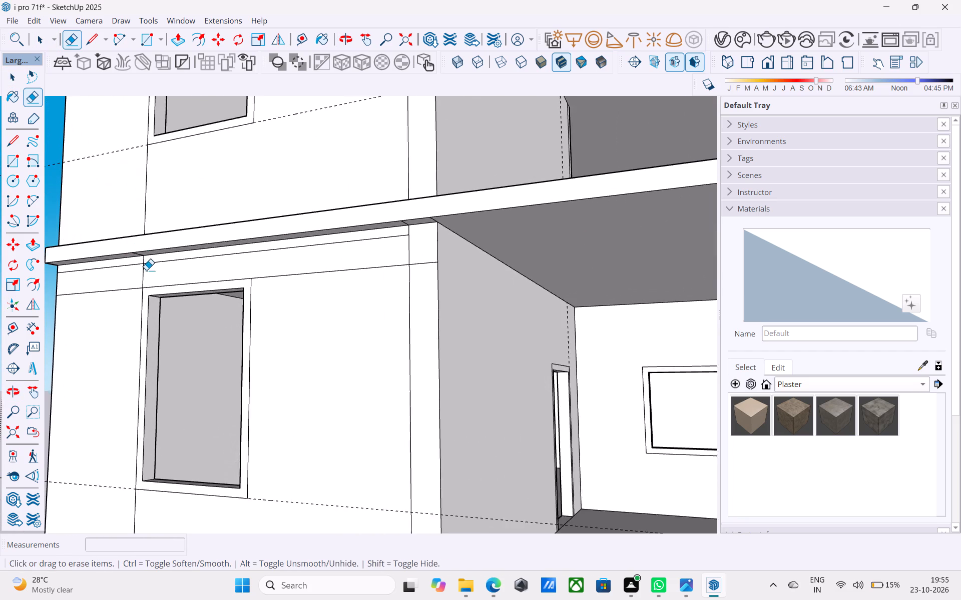
{"action": "left_click_drag", "start_coordinate": [145, 270], "coordinate": [137, 271]}
{"action": "left_click", "coordinate": [441, 251]}
{"action": "left_click", "coordinate": [444, 251]}
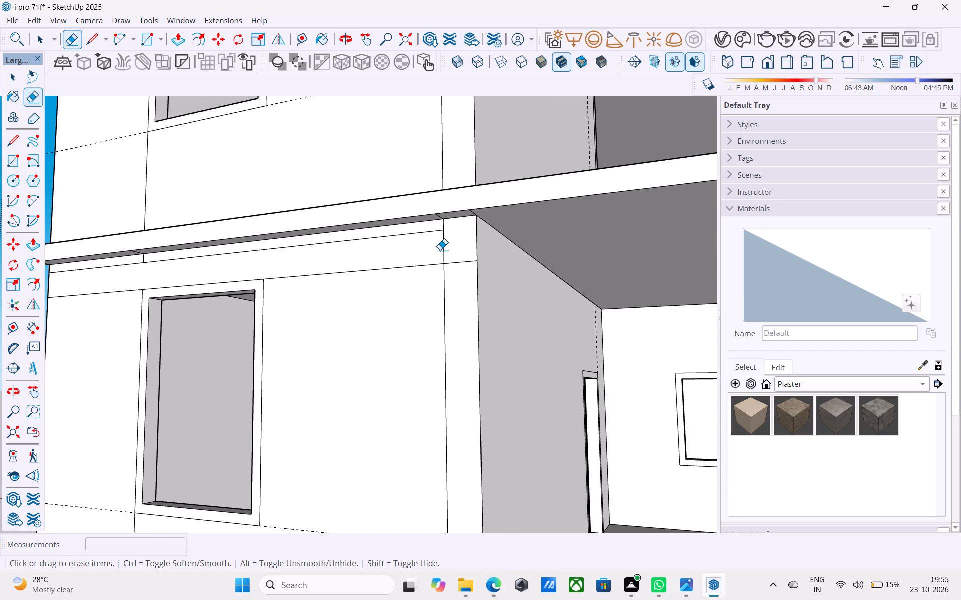
{"action": "left_click_drag", "start_coordinate": [447, 248], "coordinate": [439, 245]}
{"action": "key", "text": "space"}
Close the band under the upper slab with a short line to the wall's balcony-side edge and extrude the band 6".
{"action": "type", "text": "l"}
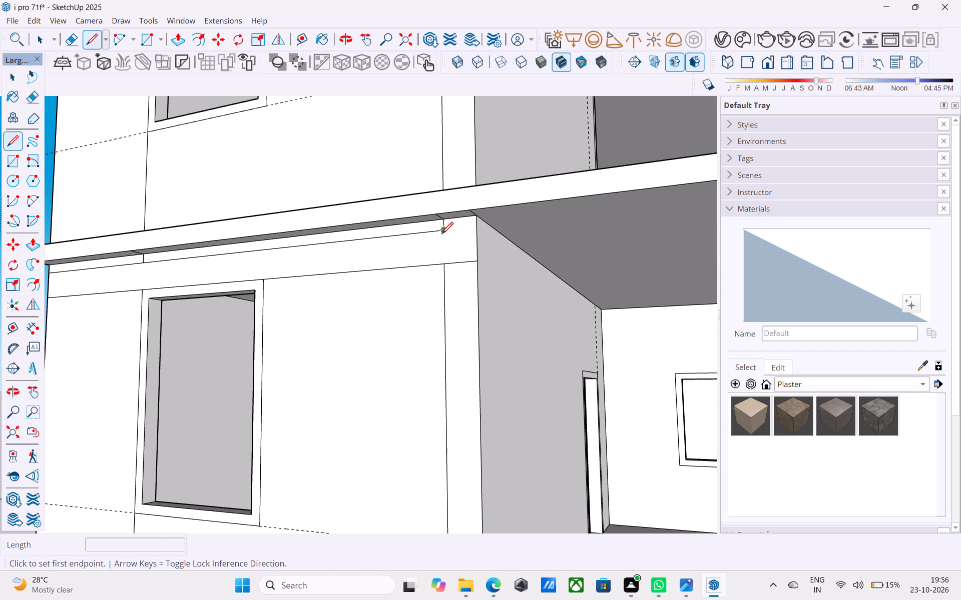
{"action": "left_click", "coordinate": [441, 230]}
{"action": "left_click", "coordinate": [477, 230]}
{"action": "key", "text": "space"}
{"action": "left_click", "coordinate": [464, 240]}
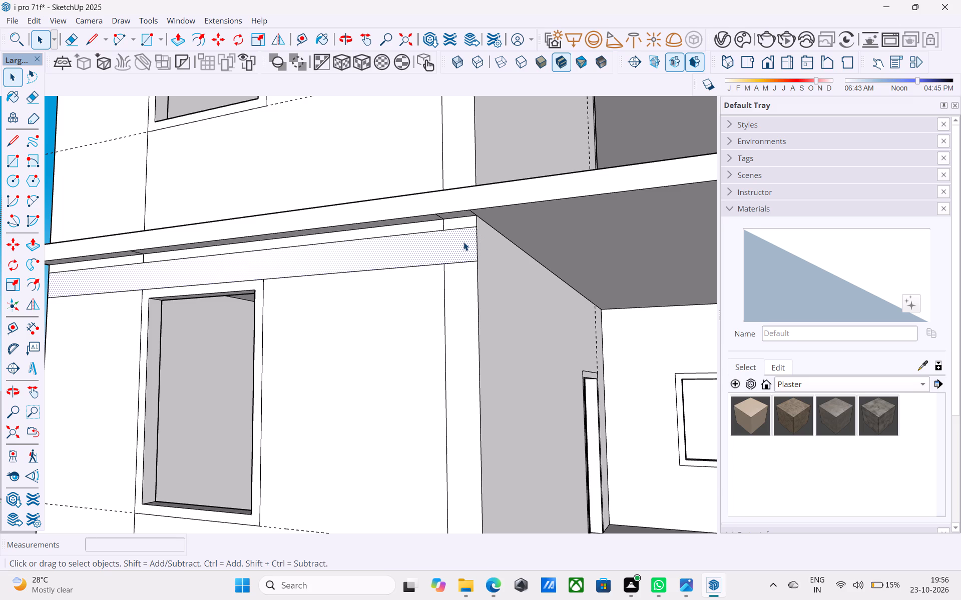
{"action": "key", "text": "p"}
{"action": "left_click", "coordinate": [463, 242]}
{"action": "type", "text": "6\""}
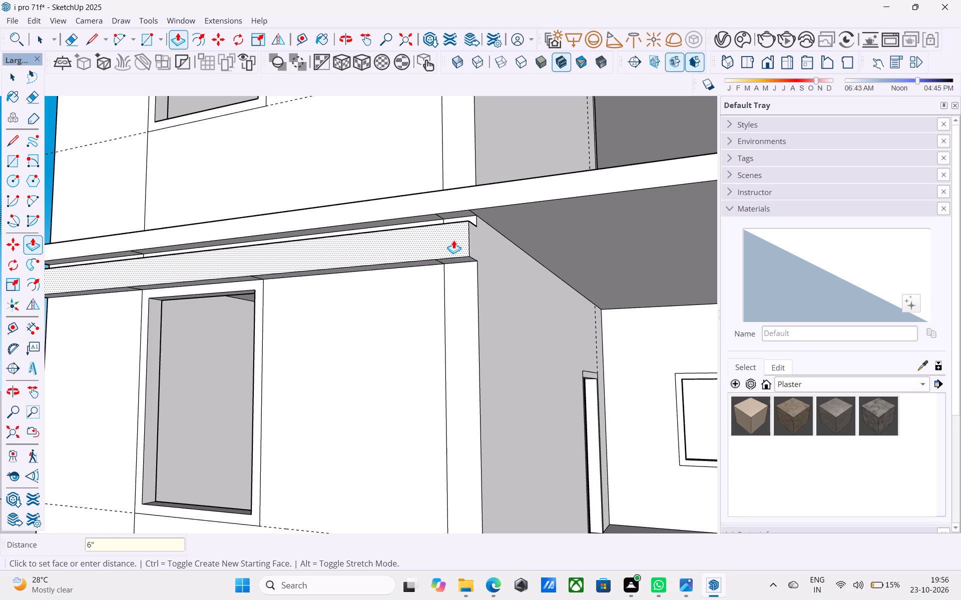
{"action": "key", "text": "Return"}
{"action": "key", "text": "space"}
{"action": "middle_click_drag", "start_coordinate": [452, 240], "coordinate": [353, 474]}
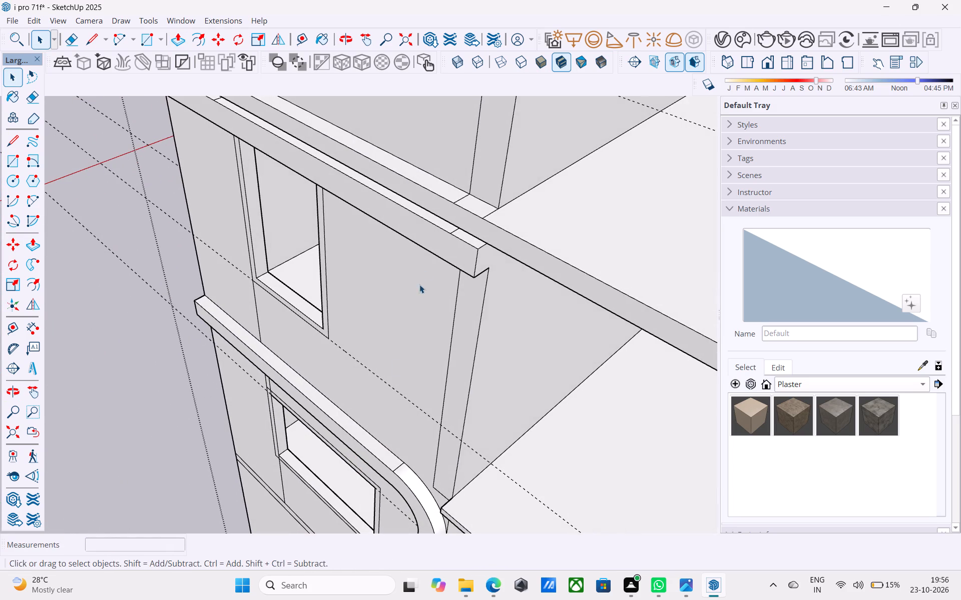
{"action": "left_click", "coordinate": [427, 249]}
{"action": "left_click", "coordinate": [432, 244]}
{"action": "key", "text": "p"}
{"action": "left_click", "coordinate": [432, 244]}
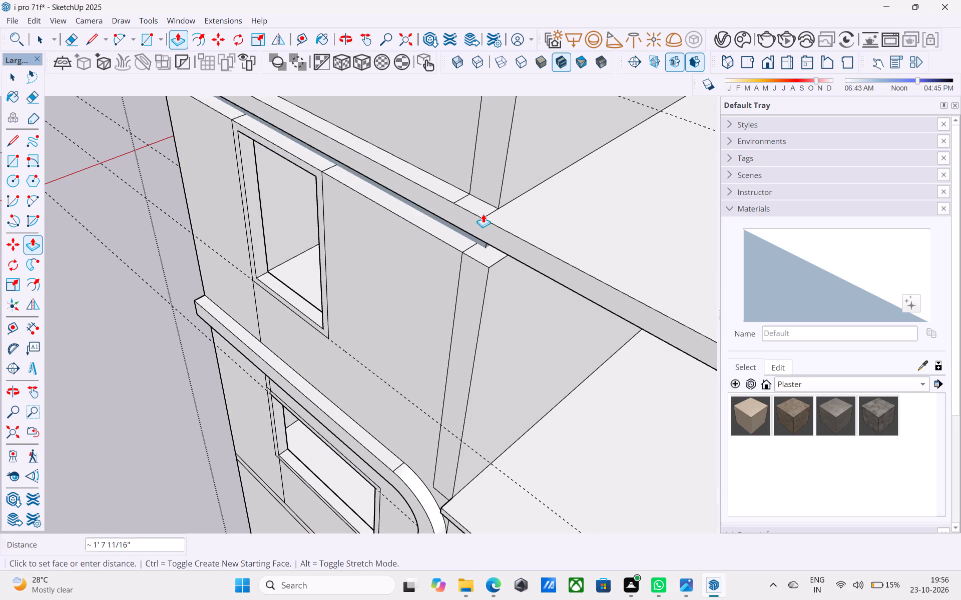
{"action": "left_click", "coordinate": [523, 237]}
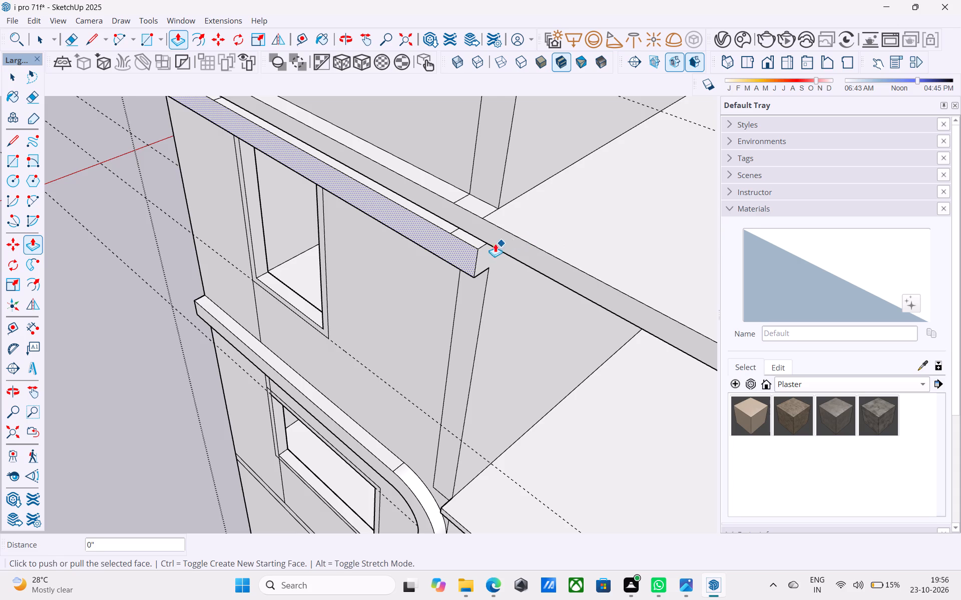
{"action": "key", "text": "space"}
Draw a 9" vertical line along the wall corner to close the extruded band's balcony-side end face.
{"action": "scroll", "coordinate": [364, 246], "scroll_direction": "down", "scroll_amount": 6}
{"action": "middle_click_drag", "start_coordinate": [356, 258], "coordinate": [366, 193]}
{"action": "middle_click_drag", "start_coordinate": [383, 205], "coordinate": [297, 302]}
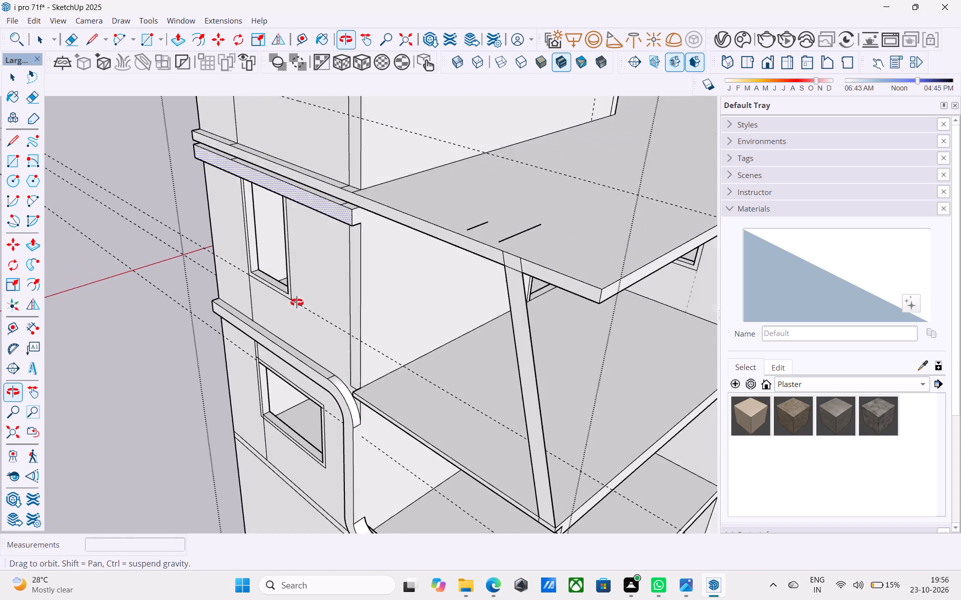
{"action": "middle_click_drag", "start_coordinate": [297, 302], "coordinate": [296, 302]}
{"action": "scroll", "coordinate": [362, 217], "scroll_direction": "up", "scroll_amount": 3}
{"action": "key", "text": "l"}
{"action": "middle_click_drag", "start_coordinate": [362, 217], "coordinate": [352, 178]}
{"action": "scroll", "coordinate": [358, 213], "scroll_direction": "up", "scroll_amount": 6}
{"action": "left_click", "coordinate": [358, 189]}
{"action": "left_click", "coordinate": [360, 236]}
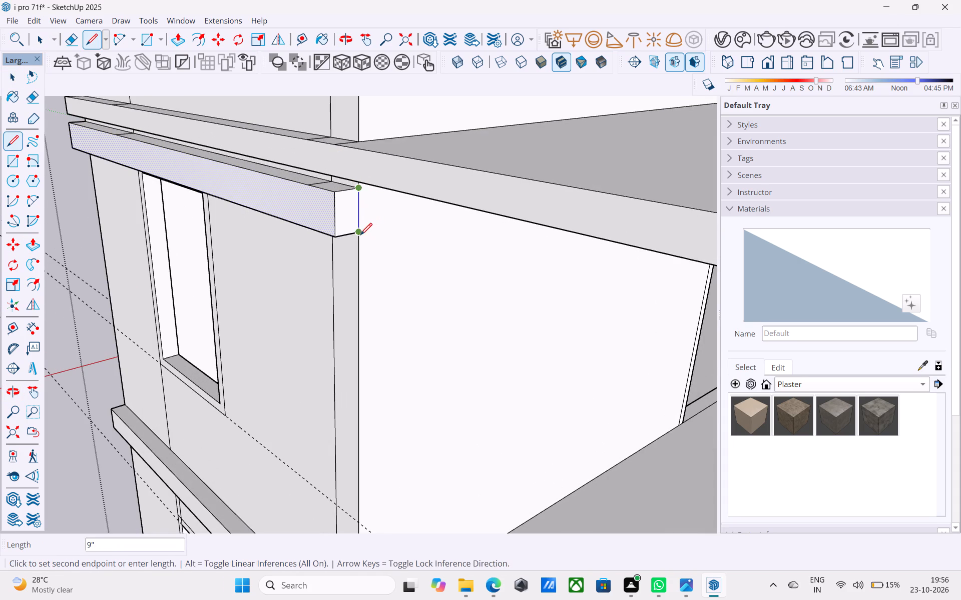
{"action": "left_click", "coordinate": [348, 220]}
Extrude the band's end face about 8' 11 1/2" along the balcony to the slanted strip's outer edge.
{"action": "key", "text": "space"}
{"action": "left_click", "coordinate": [347, 220]}
{"action": "key", "text": "p"}
{"action": "left_click", "coordinate": [347, 220]}
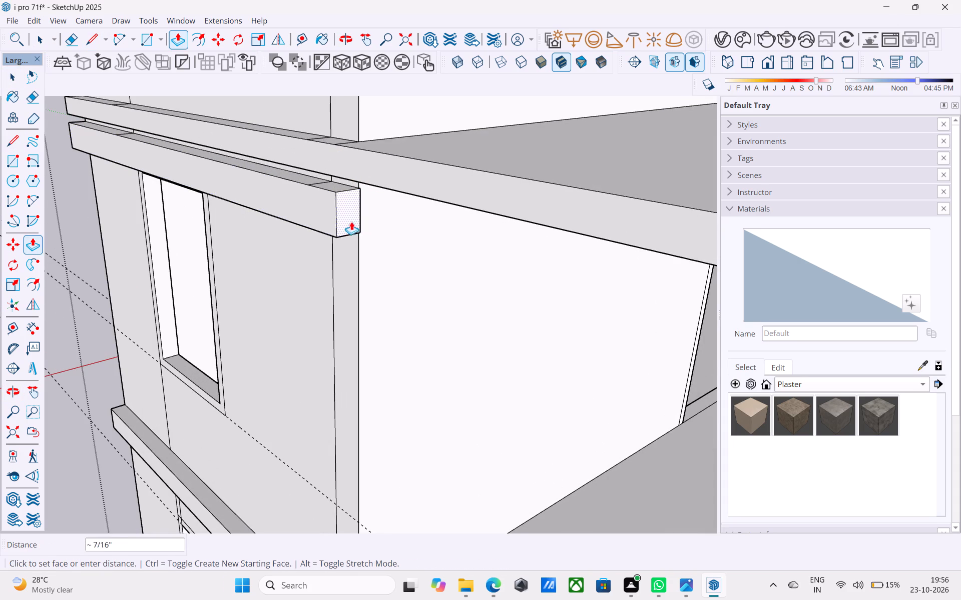
{"action": "scroll", "coordinate": [353, 222], "scroll_direction": "down", "scroll_amount": 10}
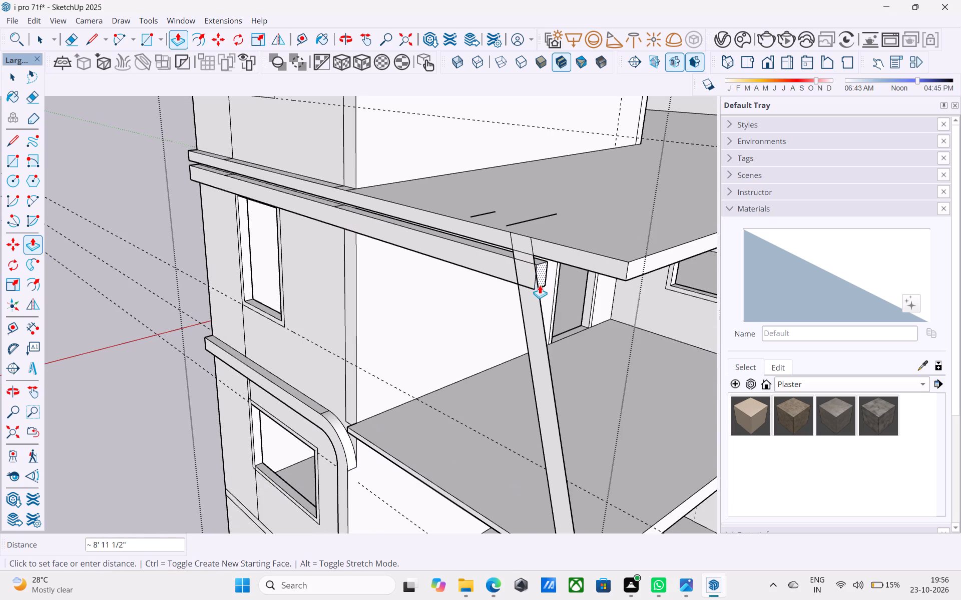
{"action": "left_click", "coordinate": [539, 292]}
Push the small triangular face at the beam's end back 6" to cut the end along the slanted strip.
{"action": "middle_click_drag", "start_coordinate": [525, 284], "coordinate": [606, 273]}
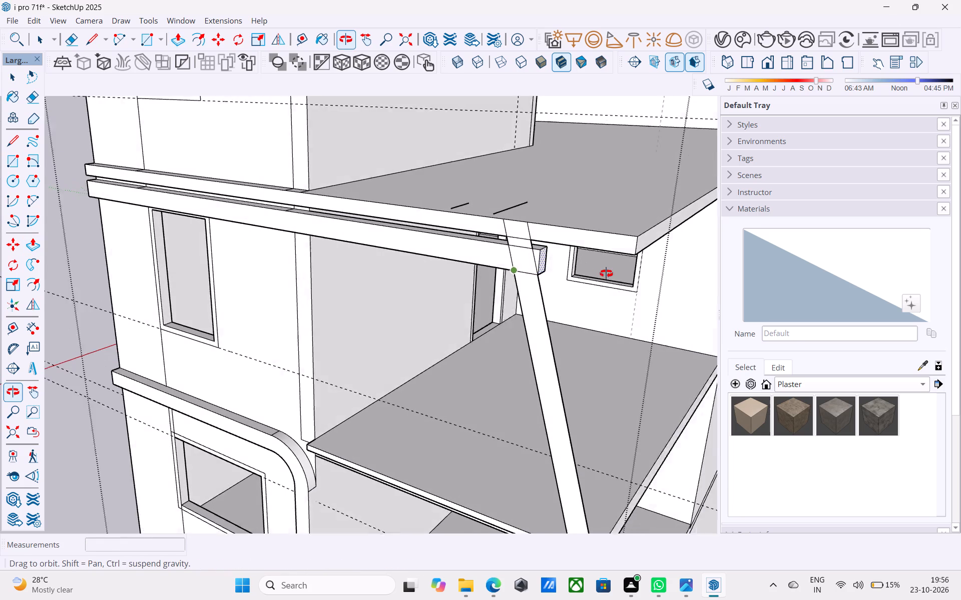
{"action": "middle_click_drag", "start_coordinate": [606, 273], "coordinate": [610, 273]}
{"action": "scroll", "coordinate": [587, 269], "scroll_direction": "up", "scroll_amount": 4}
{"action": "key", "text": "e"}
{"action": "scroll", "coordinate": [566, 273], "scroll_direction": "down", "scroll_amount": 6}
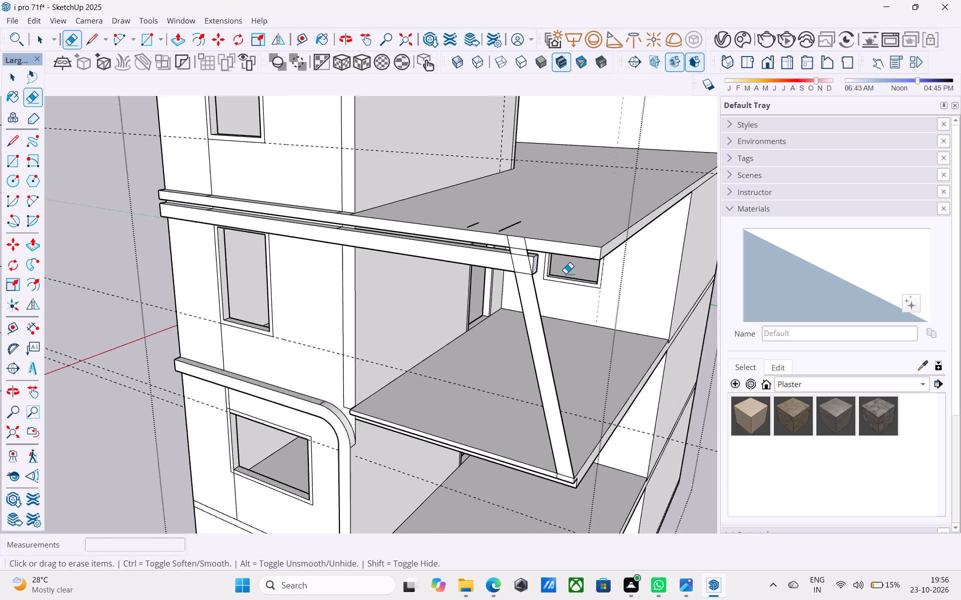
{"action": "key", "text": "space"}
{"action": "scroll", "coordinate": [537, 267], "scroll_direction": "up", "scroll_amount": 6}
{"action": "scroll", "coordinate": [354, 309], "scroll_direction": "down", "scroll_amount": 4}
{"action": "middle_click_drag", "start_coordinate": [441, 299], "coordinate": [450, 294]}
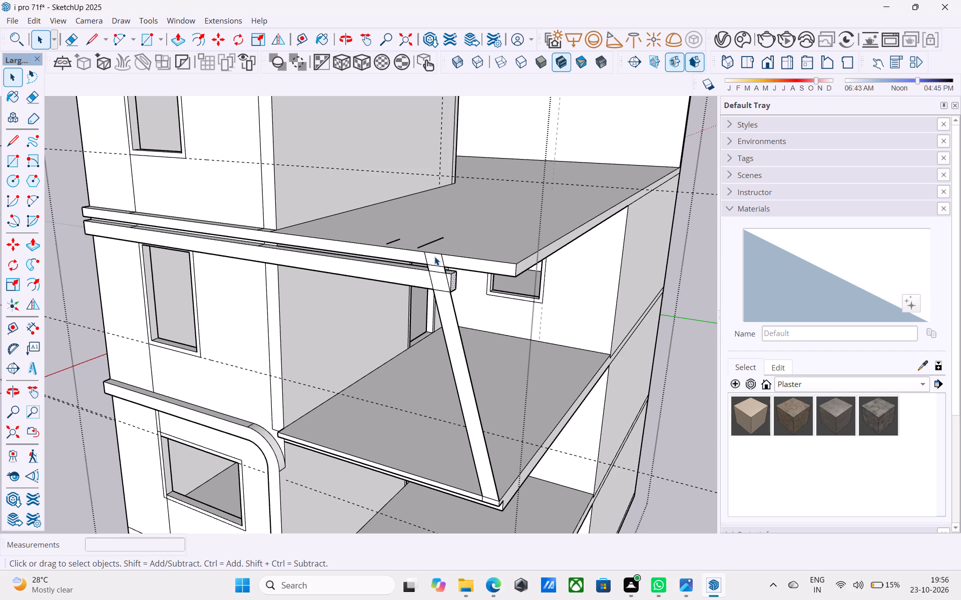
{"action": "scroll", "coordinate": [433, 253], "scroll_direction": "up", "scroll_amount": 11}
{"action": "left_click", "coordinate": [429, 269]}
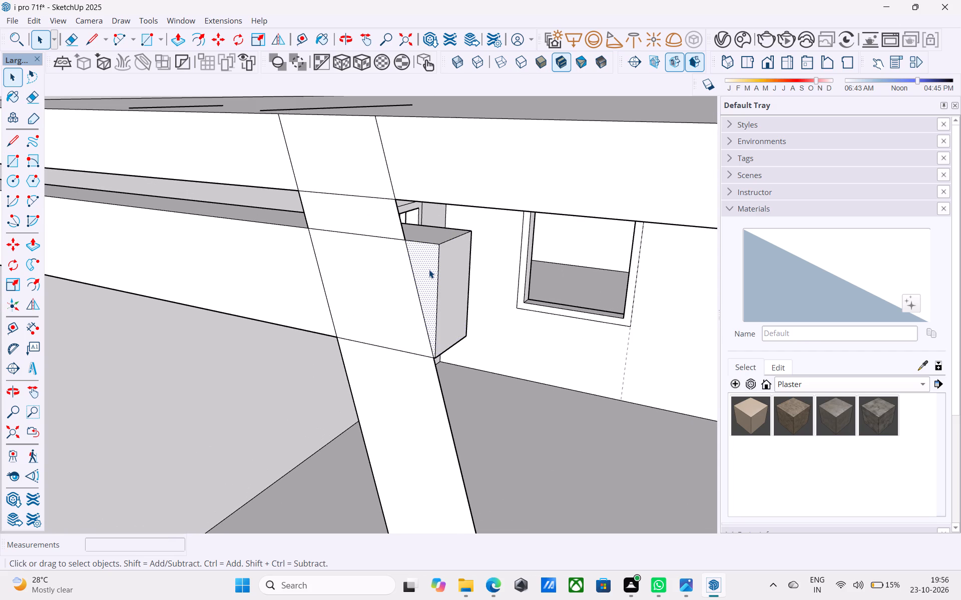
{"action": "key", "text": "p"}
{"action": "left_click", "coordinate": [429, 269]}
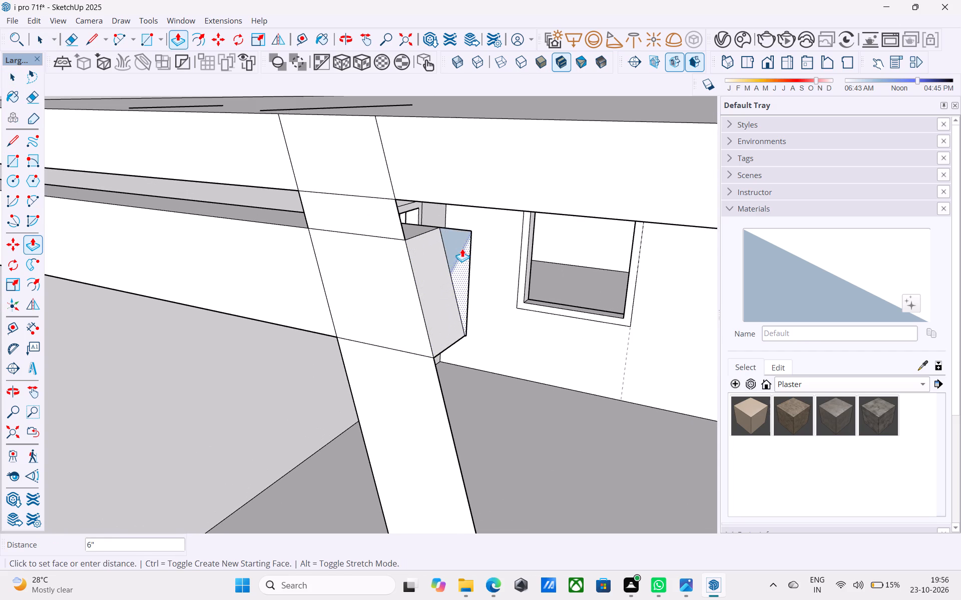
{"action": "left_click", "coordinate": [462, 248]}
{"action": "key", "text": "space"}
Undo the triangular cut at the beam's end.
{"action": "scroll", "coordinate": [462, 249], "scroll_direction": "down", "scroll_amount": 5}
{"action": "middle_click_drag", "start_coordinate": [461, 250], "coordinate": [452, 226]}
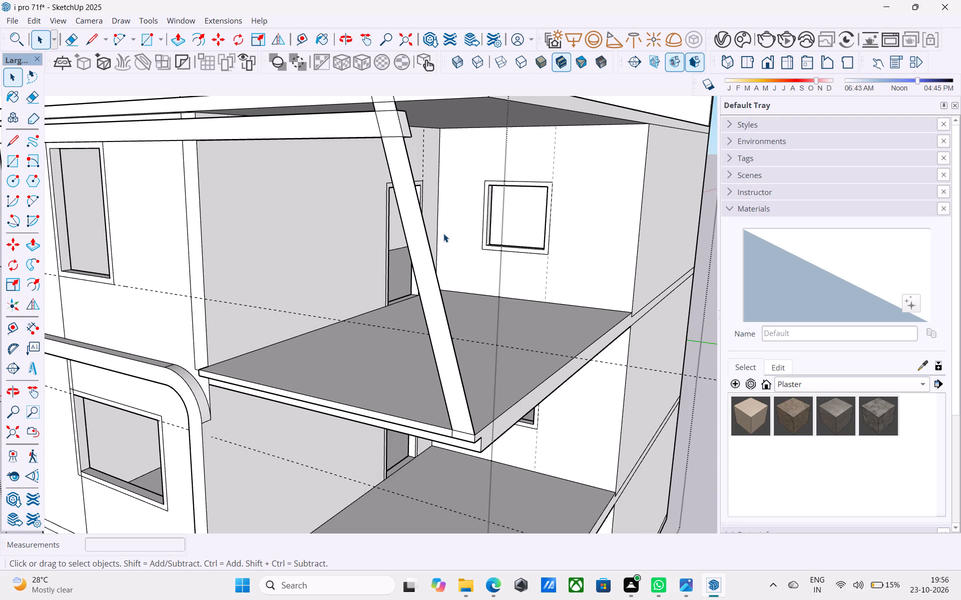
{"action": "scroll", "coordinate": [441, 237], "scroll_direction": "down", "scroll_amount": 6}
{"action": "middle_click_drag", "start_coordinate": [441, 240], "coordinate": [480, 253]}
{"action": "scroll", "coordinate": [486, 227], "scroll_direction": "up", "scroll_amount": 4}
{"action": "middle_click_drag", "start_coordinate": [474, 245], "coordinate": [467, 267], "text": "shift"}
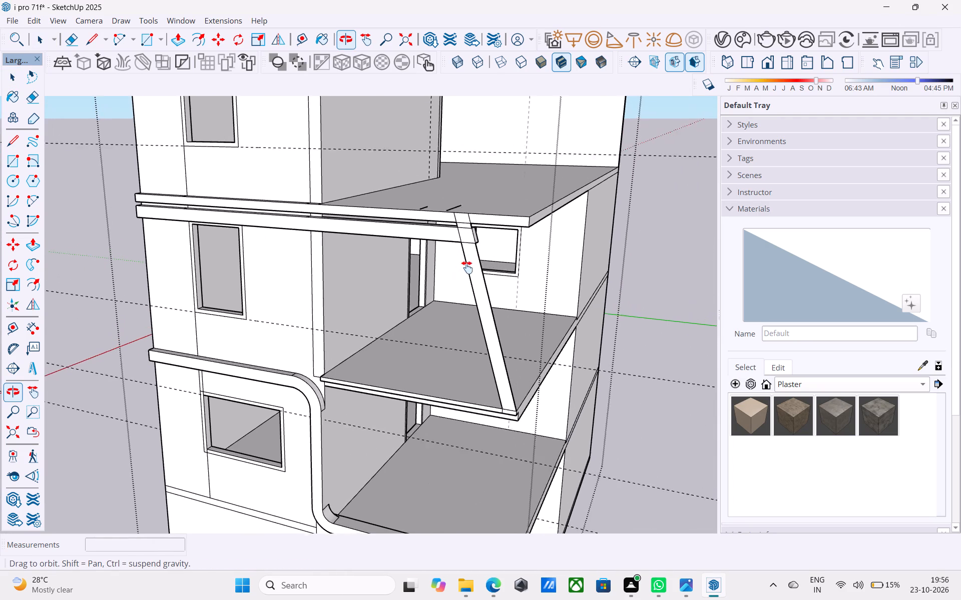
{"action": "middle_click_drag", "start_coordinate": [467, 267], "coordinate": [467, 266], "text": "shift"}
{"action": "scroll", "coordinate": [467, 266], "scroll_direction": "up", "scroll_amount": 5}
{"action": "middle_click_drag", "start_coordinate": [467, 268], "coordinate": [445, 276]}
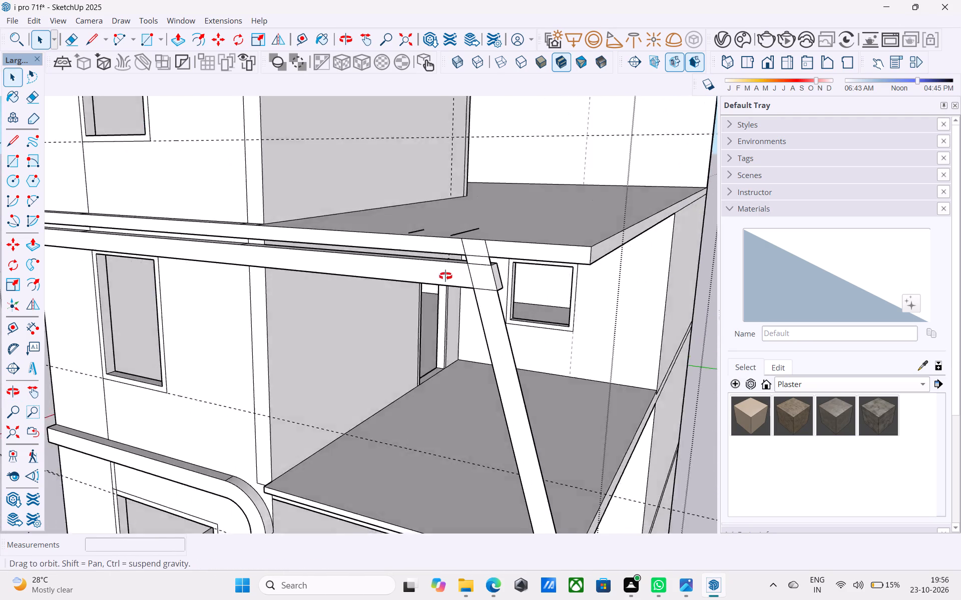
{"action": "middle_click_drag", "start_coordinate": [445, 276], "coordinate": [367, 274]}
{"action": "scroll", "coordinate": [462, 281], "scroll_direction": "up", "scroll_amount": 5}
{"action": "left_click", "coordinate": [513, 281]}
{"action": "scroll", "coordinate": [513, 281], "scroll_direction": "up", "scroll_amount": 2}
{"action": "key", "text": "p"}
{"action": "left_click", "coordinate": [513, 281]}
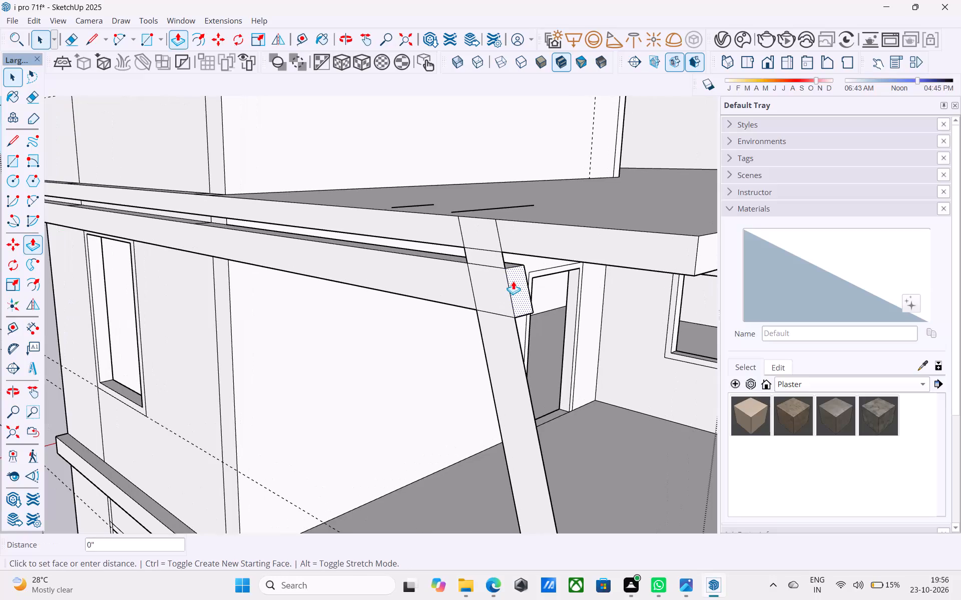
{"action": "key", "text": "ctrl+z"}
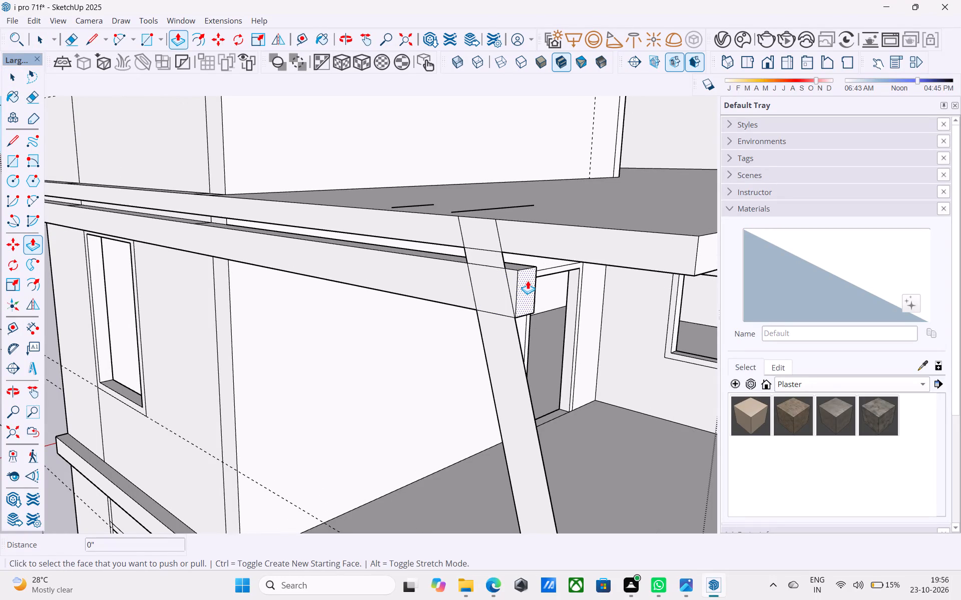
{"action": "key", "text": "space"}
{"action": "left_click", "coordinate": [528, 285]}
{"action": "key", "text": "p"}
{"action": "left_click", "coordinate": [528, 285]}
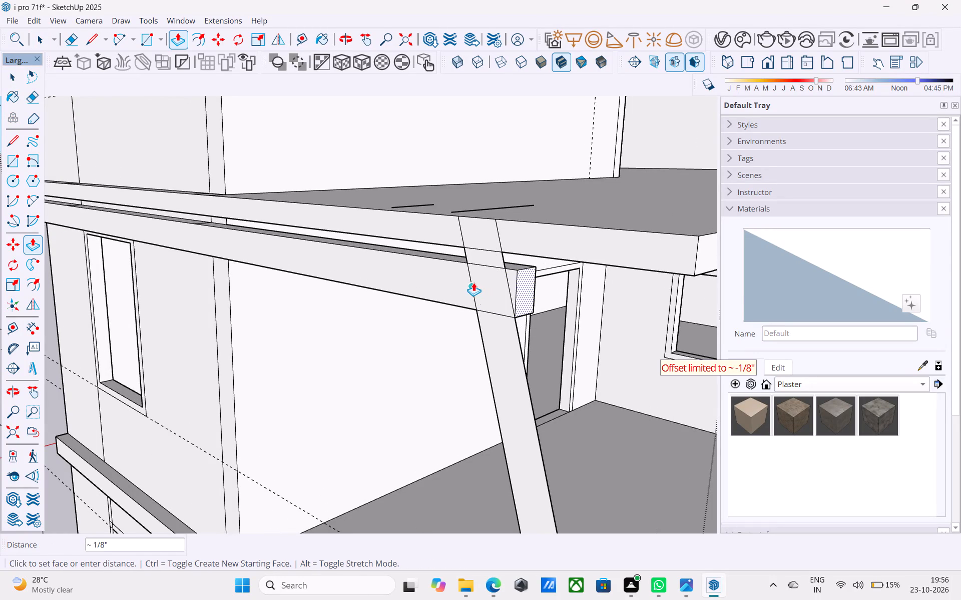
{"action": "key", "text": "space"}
Erase the two slanted strip edges crossing the front face of the extended beam.
{"action": "key", "text": "e"}
{"action": "left_click", "coordinate": [512, 284]}
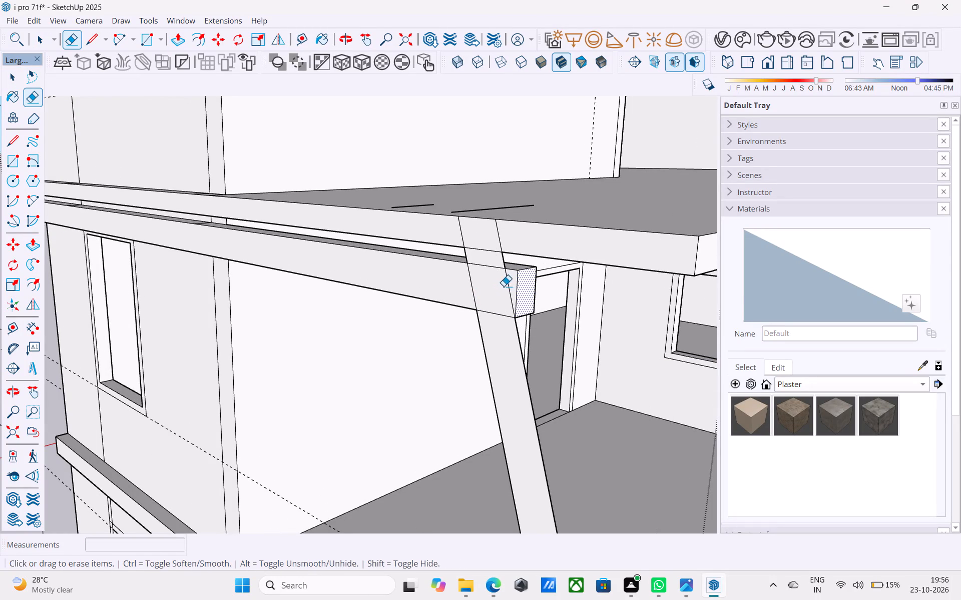
{"action": "left_click_drag", "start_coordinate": [503, 286], "coordinate": [494, 288]}
{"action": "left_click_drag", "start_coordinate": [510, 280], "coordinate": [503, 280]}
{"action": "left_click_drag", "start_coordinate": [491, 286], "coordinate": [456, 289]}
Push the beam's end face back about 2' 6" toward the wall, short of the slanted strip.
{"action": "key", "text": "space"}
{"action": "left_click", "coordinate": [528, 290]}
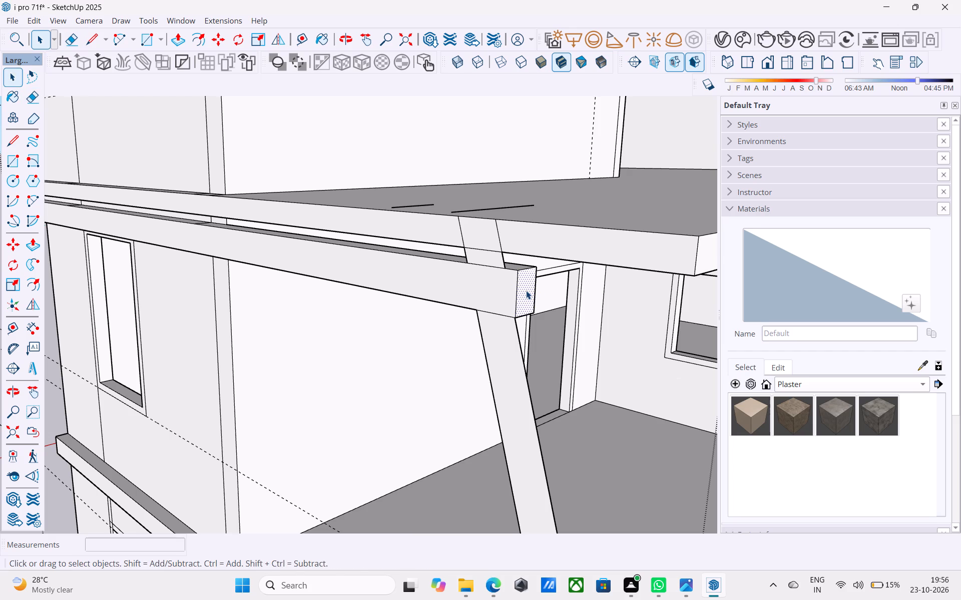
{"action": "key", "text": "p"}
{"action": "left_click", "coordinate": [526, 290]}
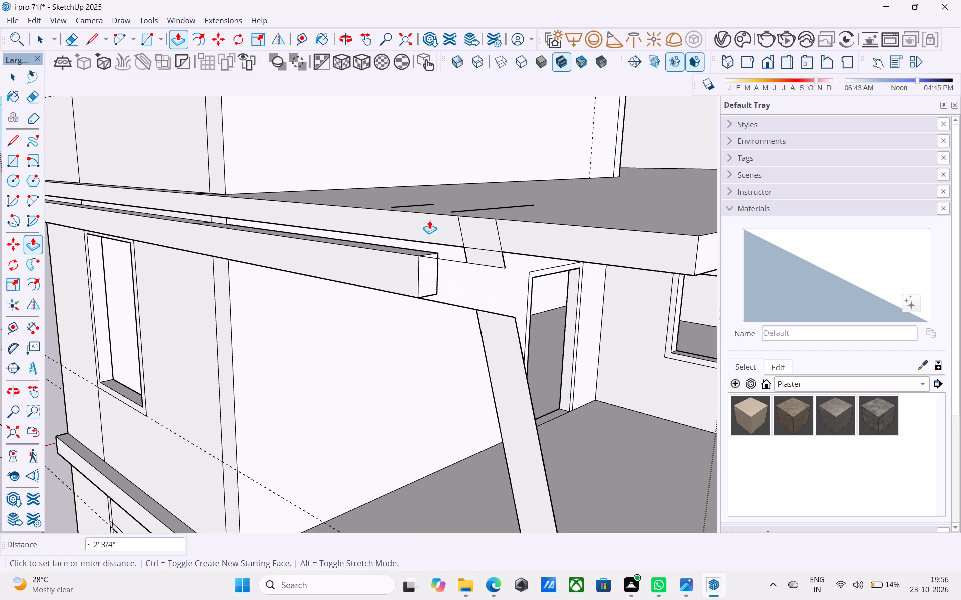
{"action": "middle_click_drag", "start_coordinate": [429, 220], "coordinate": [455, 323]}
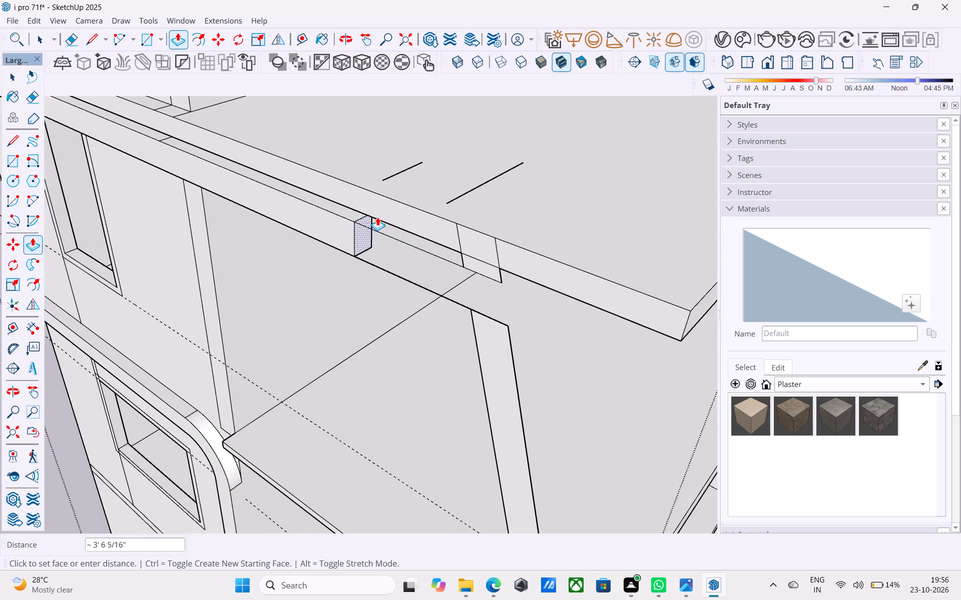
{"action": "middle_click_drag", "start_coordinate": [402, 193], "coordinate": [587, 148]}
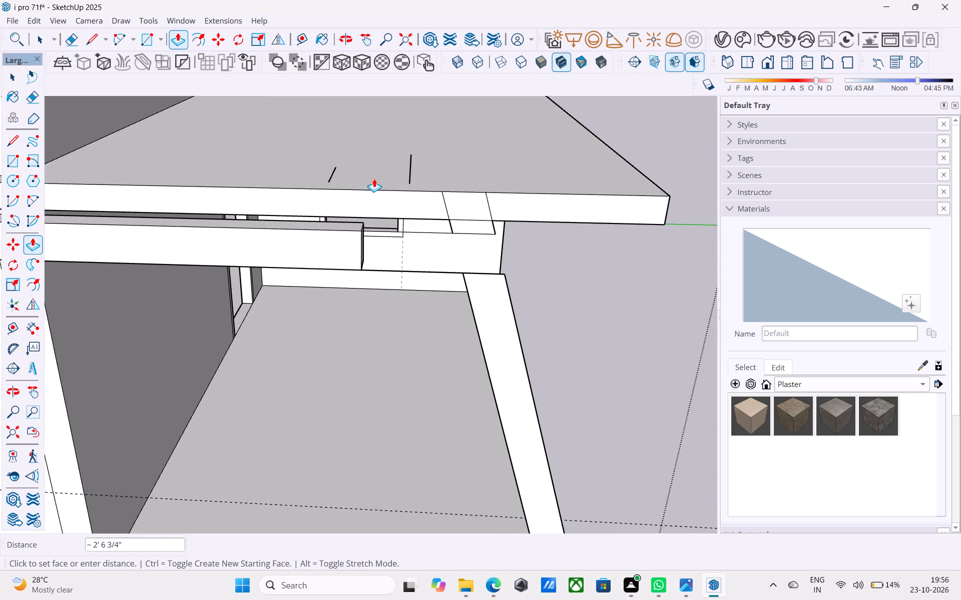
{"action": "left_click", "coordinate": [368, 184]}
Examine the shortened beam and slanted strip against the whole facade from several angles.
{"action": "scroll", "coordinate": [370, 171], "scroll_direction": "down", "scroll_amount": 4}
{"action": "middle_click_drag", "start_coordinate": [387, 214], "coordinate": [391, 151]}
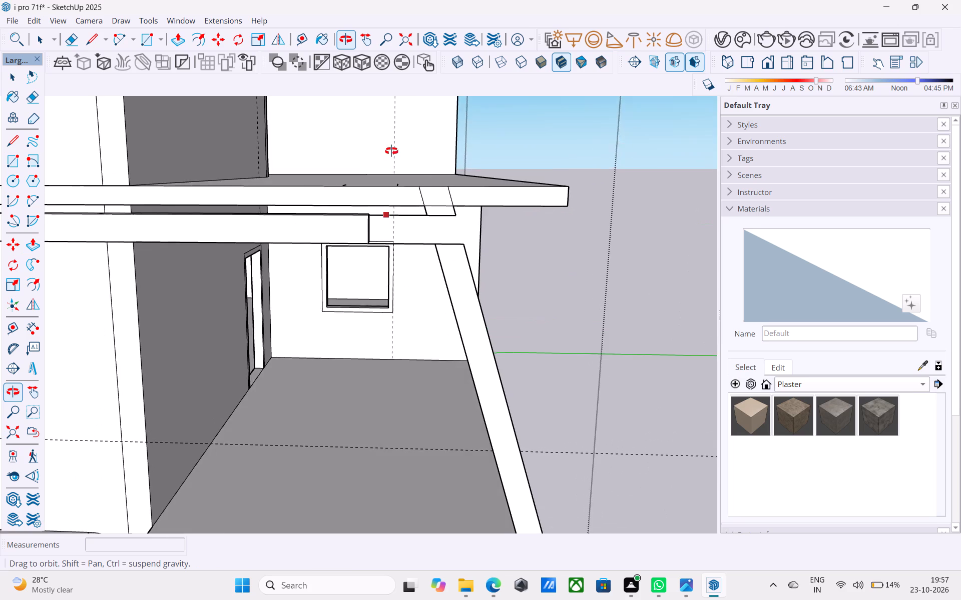
{"action": "middle_click_drag", "start_coordinate": [391, 151], "coordinate": [392, 164]}
{"action": "middle_click_drag", "start_coordinate": [392, 182], "coordinate": [288, 181]}
{"action": "middle_click_drag", "start_coordinate": [332, 249], "coordinate": [377, 260]}
{"action": "middle_click_drag", "start_coordinate": [378, 263], "coordinate": [309, 266], "text": "shift"}
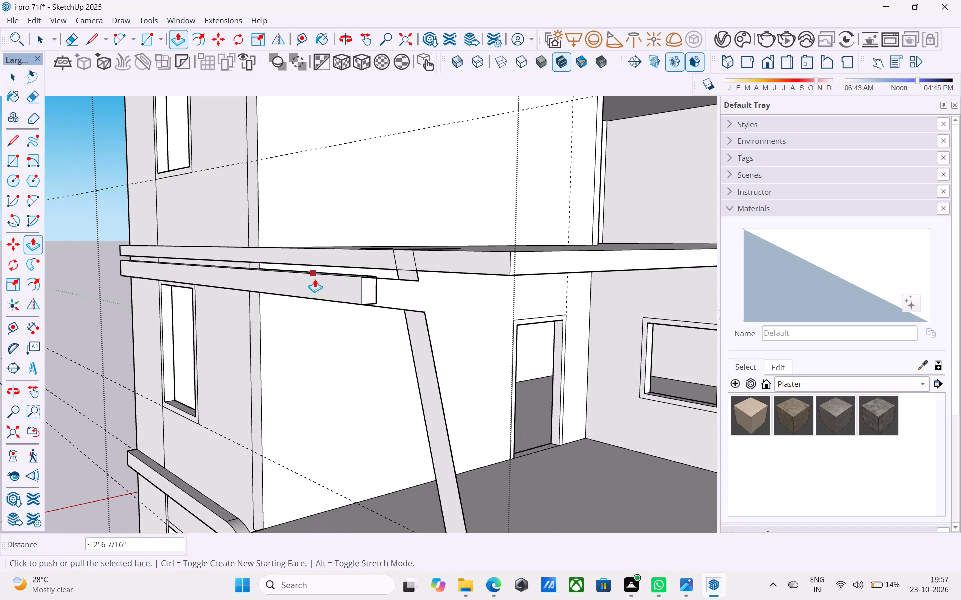
{"action": "middle_click_drag", "start_coordinate": [334, 301], "coordinate": [550, 246]}
{"action": "scroll", "coordinate": [321, 283], "scroll_direction": "up", "scroll_amount": 1, "text": "shift"}
{"action": "scroll", "coordinate": [509, 242], "scroll_direction": "down", "scroll_amount": 10}
{"action": "middle_click_drag", "start_coordinate": [499, 258], "coordinate": [493, 279], "text": "shift"}
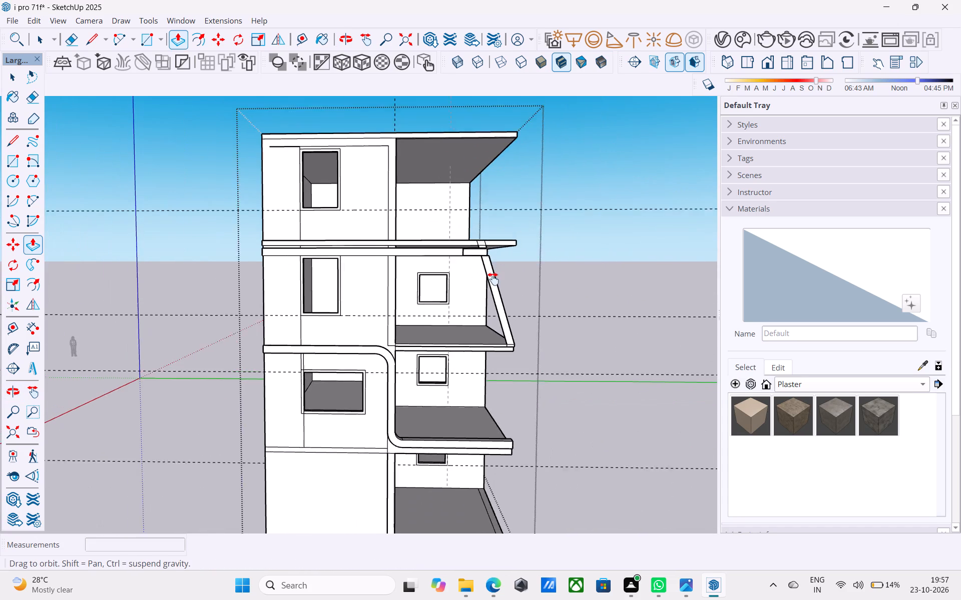
{"action": "middle_click_drag", "start_coordinate": [493, 279], "coordinate": [546, 286], "text": "shift"}
{"action": "scroll", "coordinate": [545, 285], "scroll_direction": "up", "scroll_amount": 1}
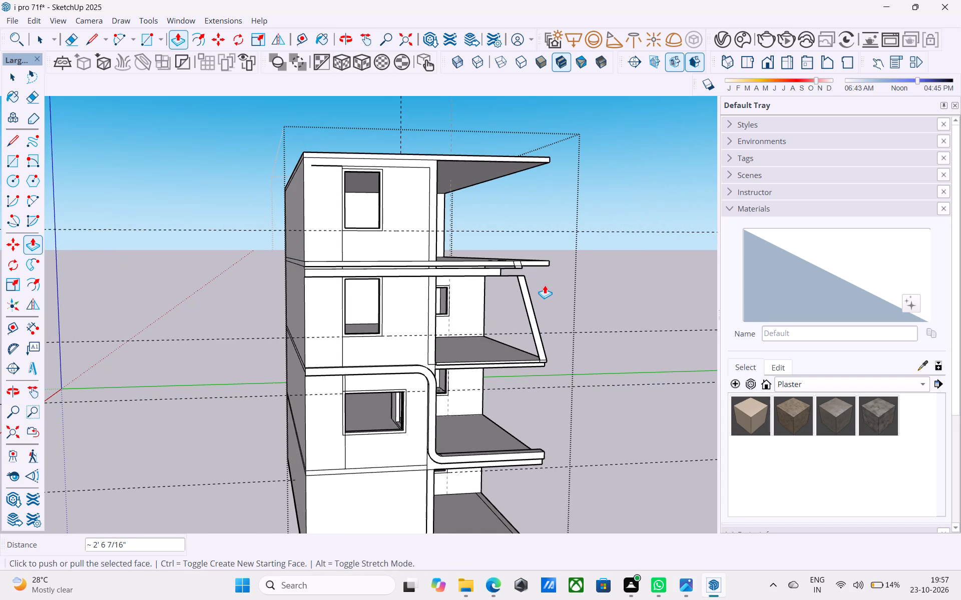
{"action": "scroll", "coordinate": [545, 285], "scroll_direction": "up", "scroll_amount": 1}
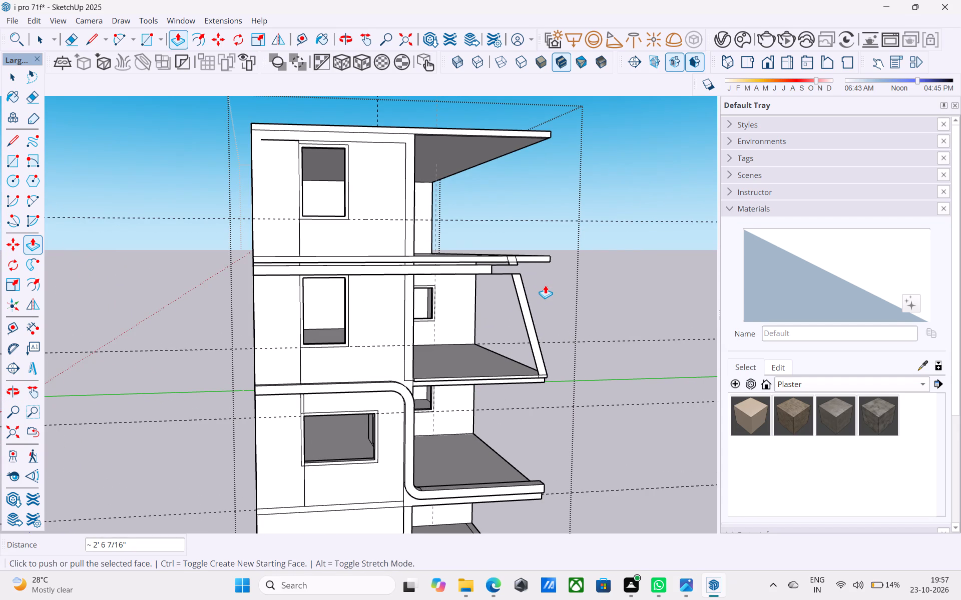
Erase the slanted support strip between the upper slab and the balcony slab below.
{"action": "key", "text": "r"}
{"action": "key", "text": "e"}
{"action": "left_click_drag", "start_coordinate": [521, 332], "coordinate": [586, 292]}
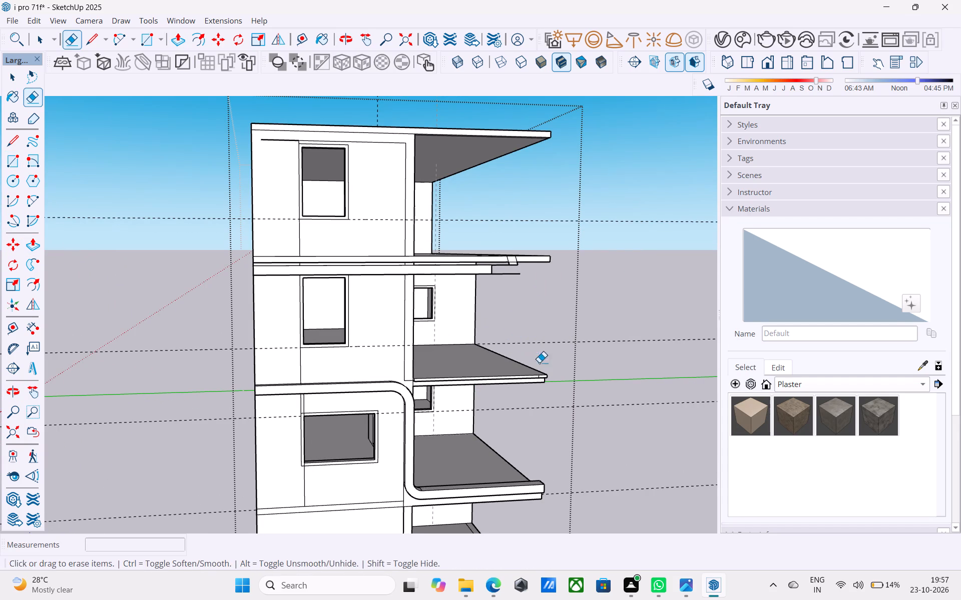
Erase the leftover horizontal line projecting past the shortened beam's end under the upper slab.
{"action": "middle_click_drag", "start_coordinate": [537, 373], "coordinate": [525, 376]}
{"action": "scroll", "coordinate": [531, 380], "scroll_direction": "up", "scroll_amount": 4}
{"action": "middle_click_drag", "start_coordinate": [513, 349], "coordinate": [478, 373], "text": "shift"}
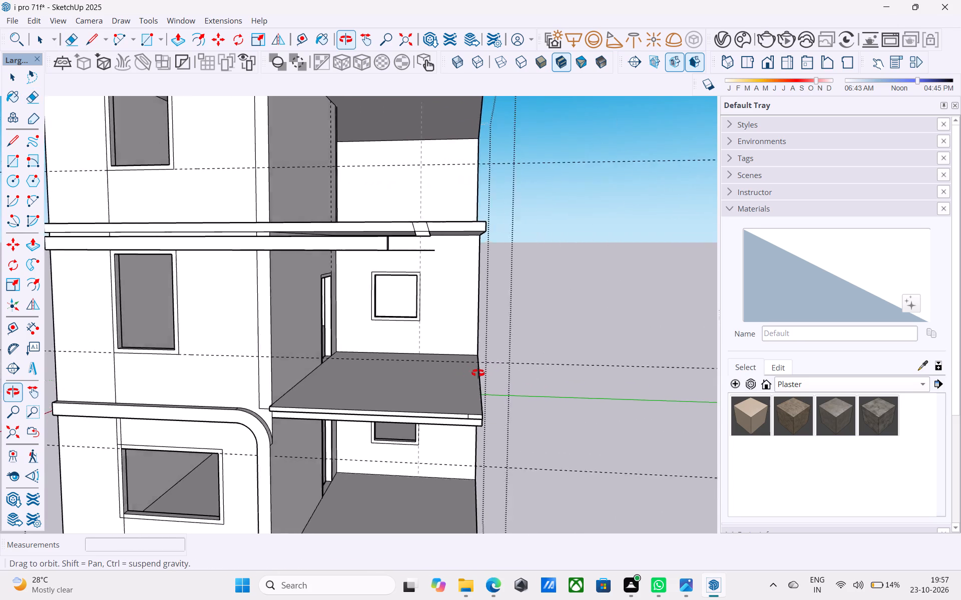
{"action": "middle_click_drag", "start_coordinate": [478, 373], "coordinate": [432, 365], "text": "shift"}
{"action": "middle_click_drag", "start_coordinate": [355, 336], "coordinate": [426, 363]}
{"action": "middle_click_drag", "start_coordinate": [426, 363], "coordinate": [376, 365], "text": "shift"}
{"action": "scroll", "coordinate": [368, 369], "scroll_direction": "up", "scroll_amount": 1}
{"action": "middle_click_drag", "start_coordinate": [367, 369], "coordinate": [409, 386]}
{"action": "scroll", "coordinate": [323, 314], "scroll_direction": "up", "scroll_amount": 4}
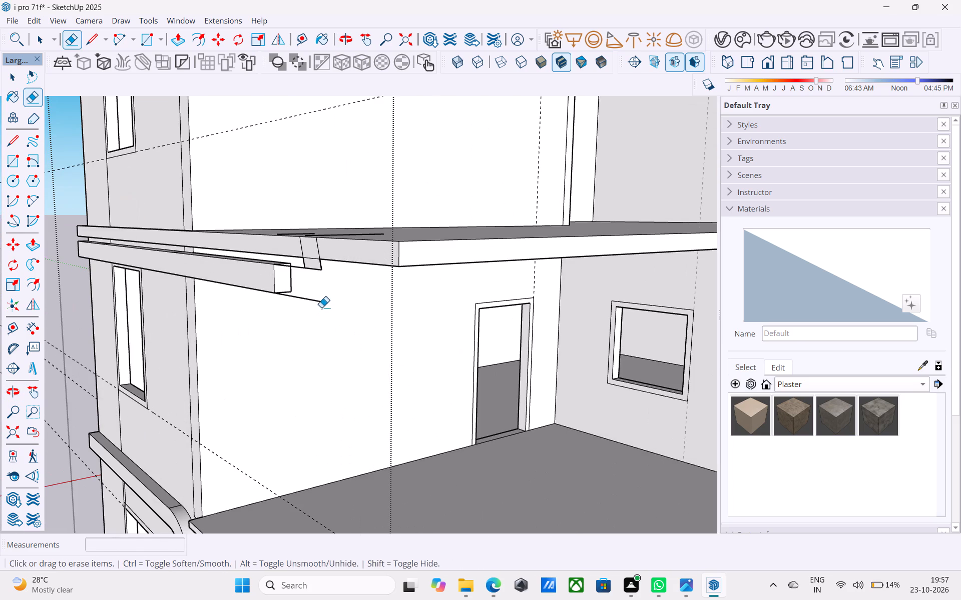
{"action": "left_click_drag", "start_coordinate": [321, 307], "coordinate": [319, 301]}
{"action": "scroll", "coordinate": [319, 301], "scroll_direction": "down", "scroll_amount": 5}
{"action": "middle_click_drag", "start_coordinate": [328, 344], "coordinate": [359, 335]}
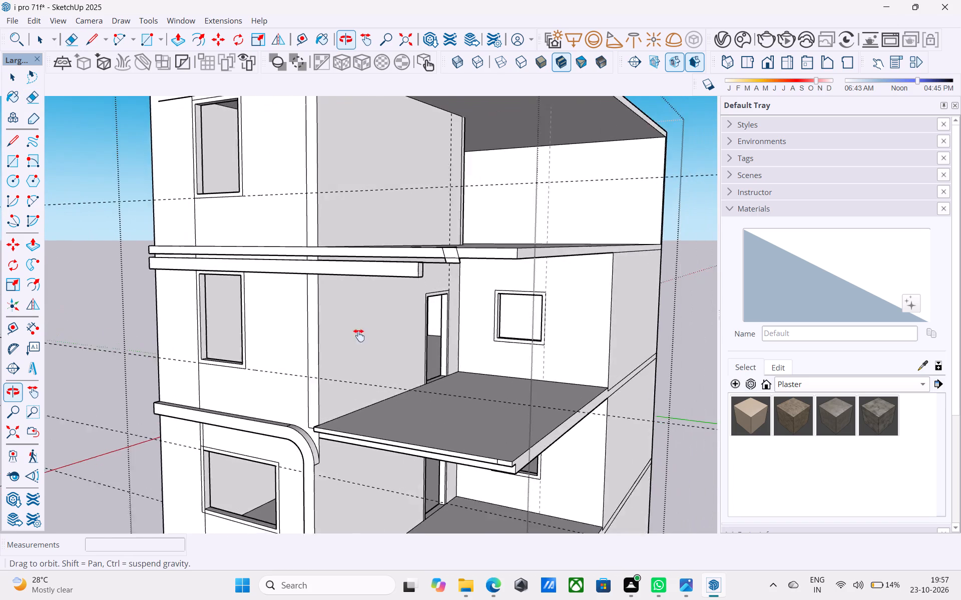
Draw a vertical line across the shortened beam's front face, 9" back from its end.
{"action": "middle_click_drag", "start_coordinate": [359, 335], "coordinate": [292, 347]}
{"action": "key", "text": "space"}
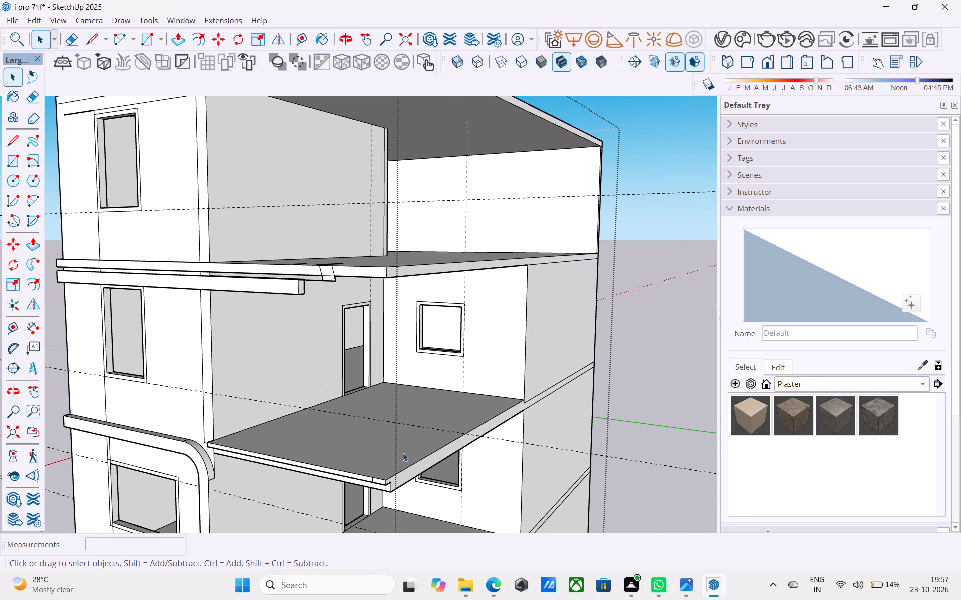
{"action": "key", "text": "l"}
{"action": "scroll", "coordinate": [295, 294], "scroll_direction": "up", "scroll_amount": 7}
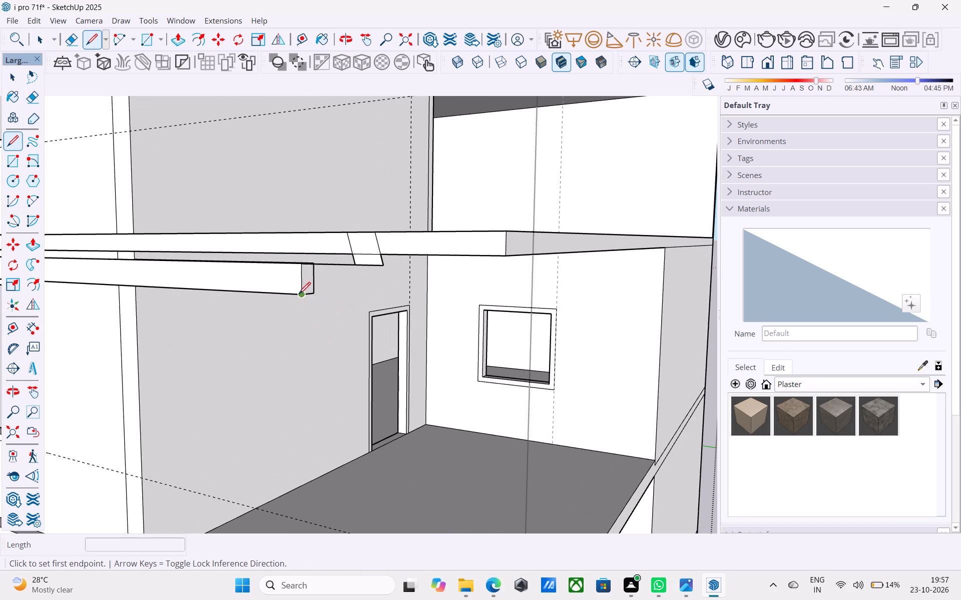
{"action": "left_click", "coordinate": [299, 295]}
{"action": "left_click", "coordinate": [281, 292]}
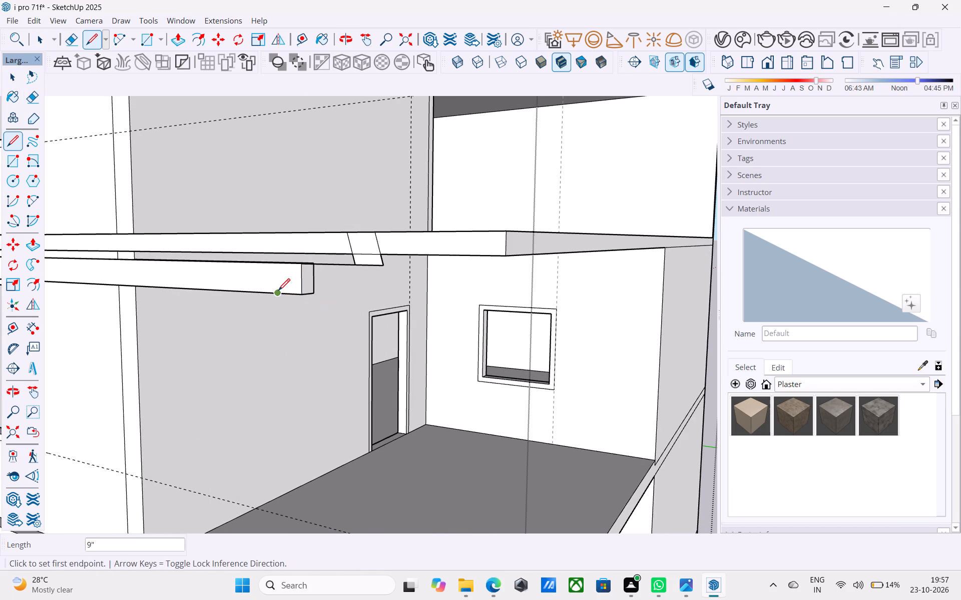
{"action": "left_click", "coordinate": [278, 291]}
{"action": "left_click", "coordinate": [279, 265]}
Draw a slanted strip 9" wide from the underside of the beam's end down to the balcony slab's outer front corner.
{"action": "key", "text": "l"}
{"action": "scroll", "coordinate": [299, 286], "scroll_direction": "down", "scroll_amount": 6}
{"action": "scroll", "coordinate": [299, 286], "scroll_direction": "up", "scroll_amount": 4}
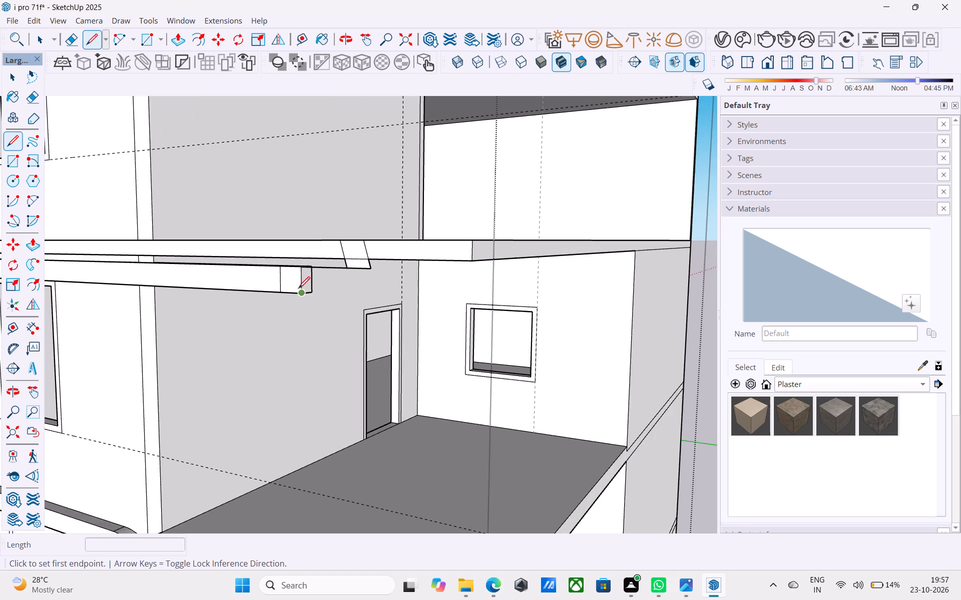
{"action": "left_click", "coordinate": [299, 291]}
{"action": "scroll", "coordinate": [299, 263], "scroll_direction": "down", "scroll_amount": 8}
{"action": "scroll", "coordinate": [366, 416], "scroll_direction": "up", "scroll_amount": 7}
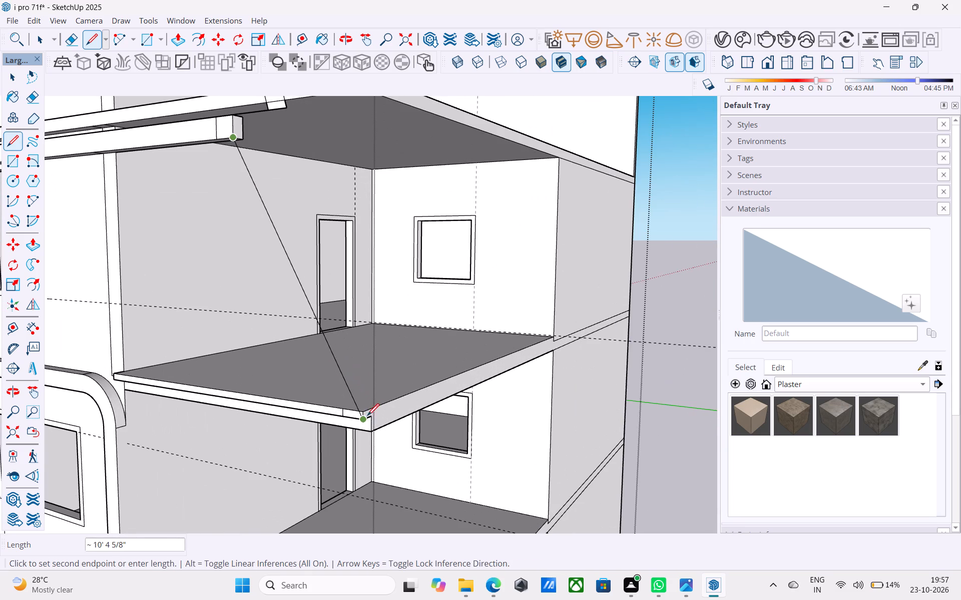
{"action": "left_click", "coordinate": [365, 413]}
{"action": "left_click", "coordinate": [344, 410]}
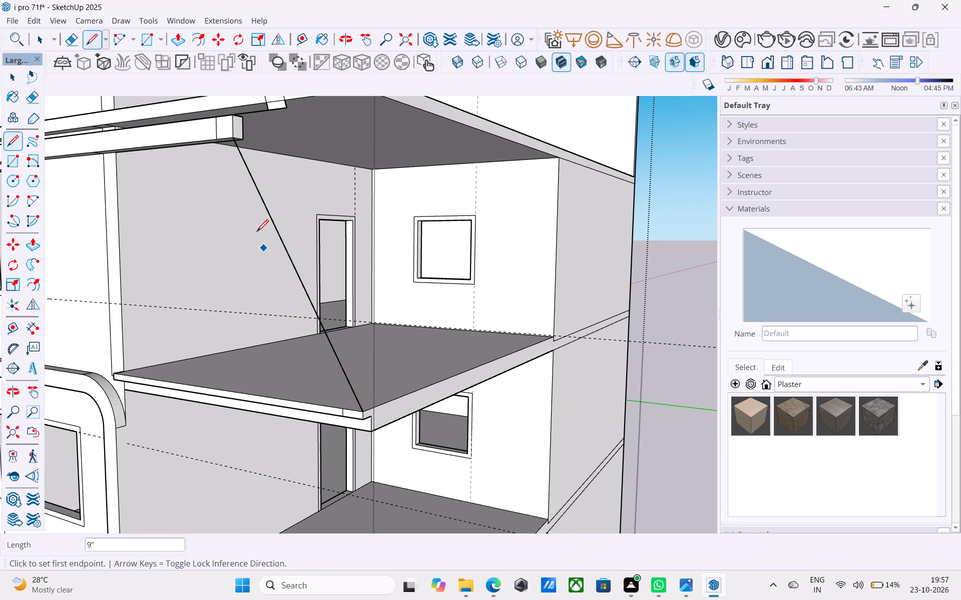
{"action": "left_click", "coordinate": [215, 141]}
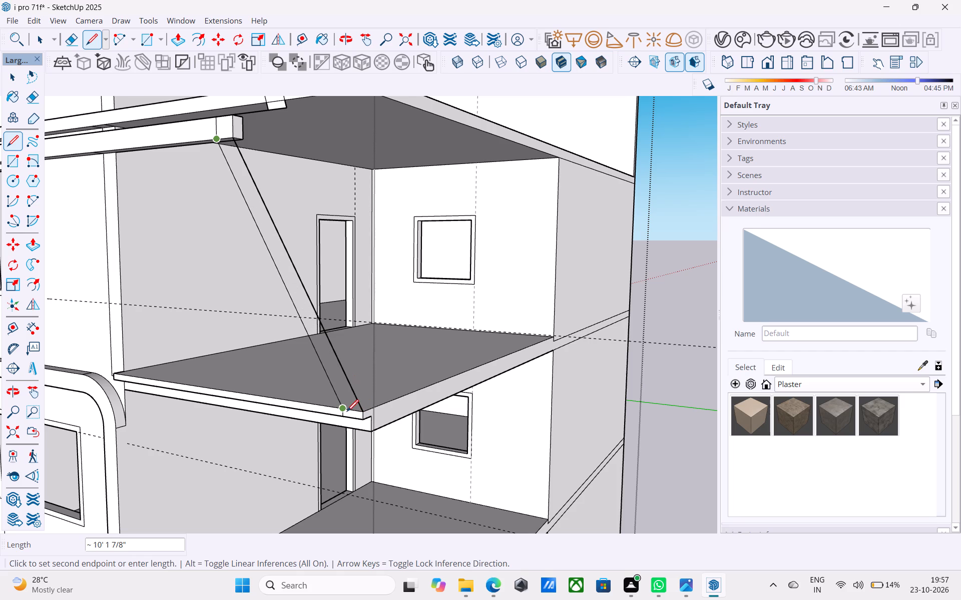
{"action": "left_click", "coordinate": [347, 412]}
Extrude the slanted strip, the beam's end square and the rest of the beam's front face by 3" each.
{"action": "middle_click_drag", "start_coordinate": [315, 347], "coordinate": [564, 353]}
{"action": "scroll", "coordinate": [507, 351], "scroll_direction": "up", "scroll_amount": 1}
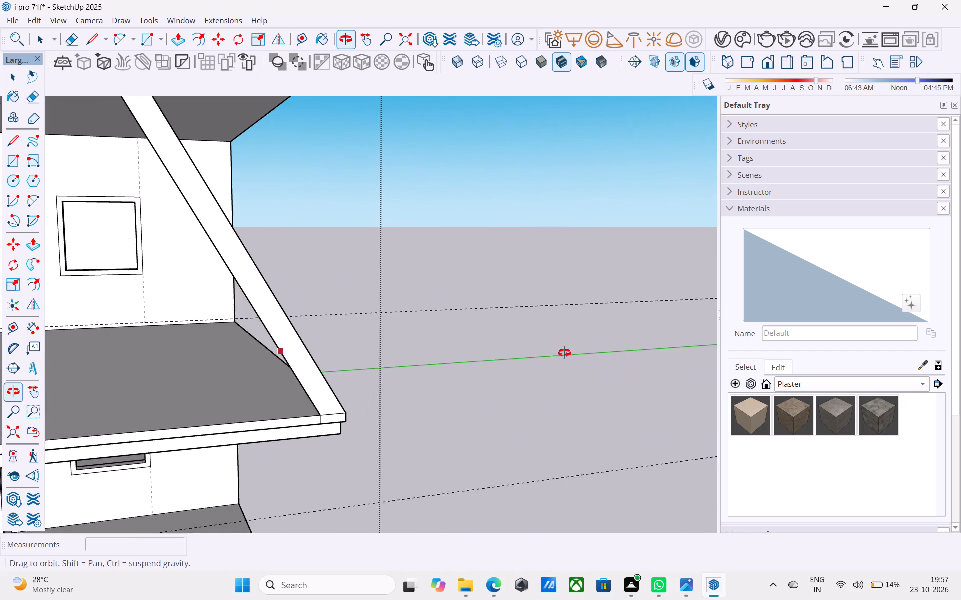
{"action": "middle_click_drag", "start_coordinate": [564, 353], "coordinate": [425, 357]}
{"action": "scroll", "coordinate": [365, 313], "scroll_direction": "down", "scroll_amount": 5}
{"action": "middle_click_drag", "start_coordinate": [362, 316], "coordinate": [478, 381], "text": "shift"}
{"action": "scroll", "coordinate": [424, 320], "scroll_direction": "up", "scroll_amount": 4}
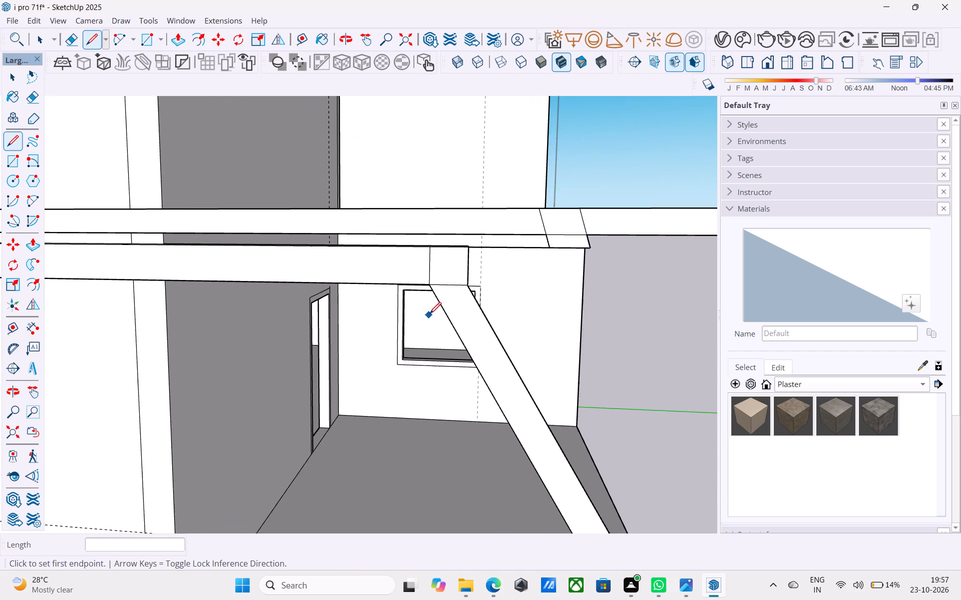
{"action": "key", "text": "space"}
{"action": "scroll", "coordinate": [444, 299], "scroll_direction": "up", "scroll_amount": 7}
{"action": "scroll", "coordinate": [446, 304], "scroll_direction": "down", "scroll_amount": 4}
{"action": "left_click", "coordinate": [459, 301]}
{"action": "key", "text": "p"}
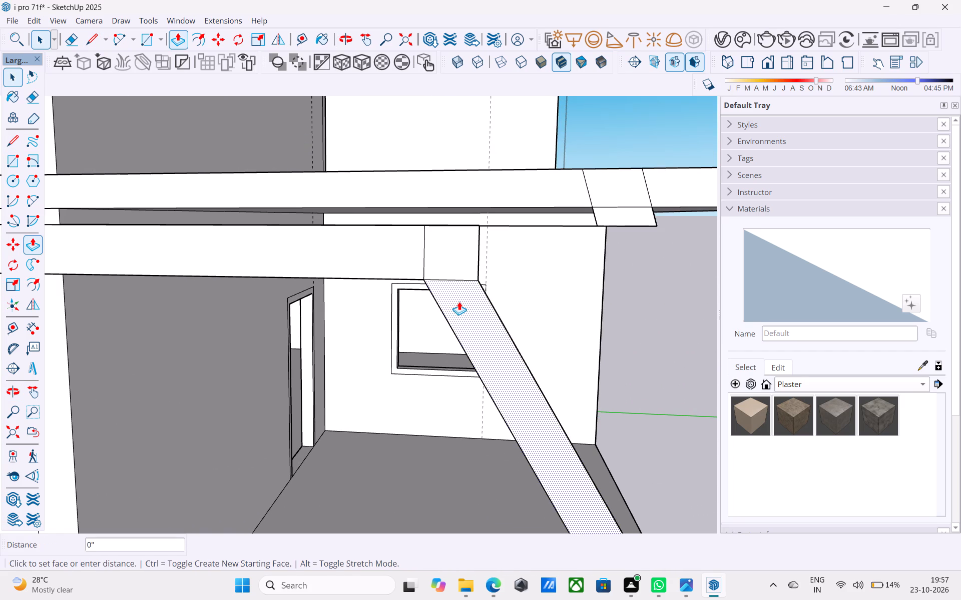
{"action": "left_click", "coordinate": [459, 301]}
{"action": "key", "text": "3"}
{"action": "key", "text": "shift+quotedbl"}
{"action": "key", "text": "Return"}
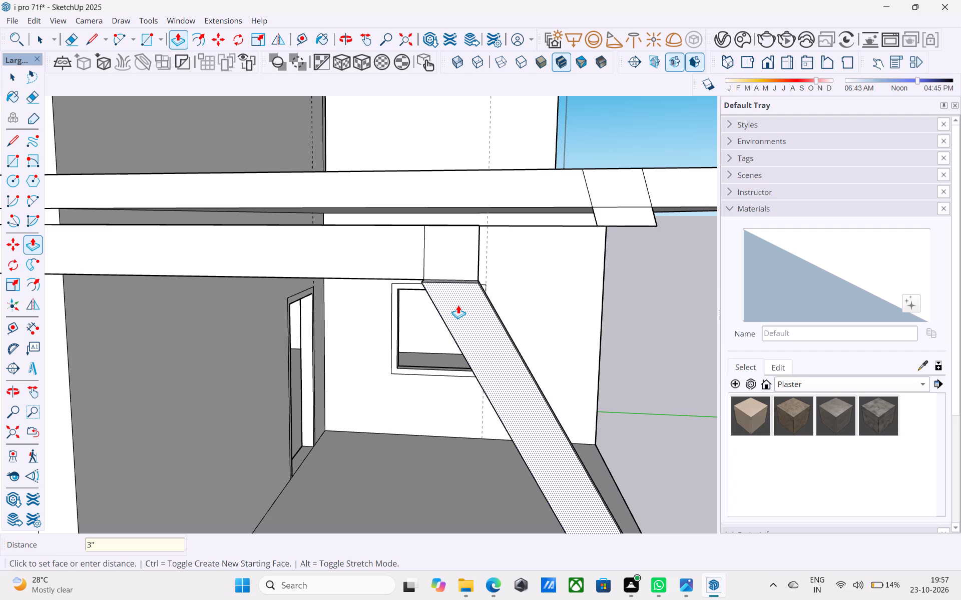
{"action": "double_click", "coordinate": [436, 245]}
{"action": "double_click", "coordinate": [392, 254]}
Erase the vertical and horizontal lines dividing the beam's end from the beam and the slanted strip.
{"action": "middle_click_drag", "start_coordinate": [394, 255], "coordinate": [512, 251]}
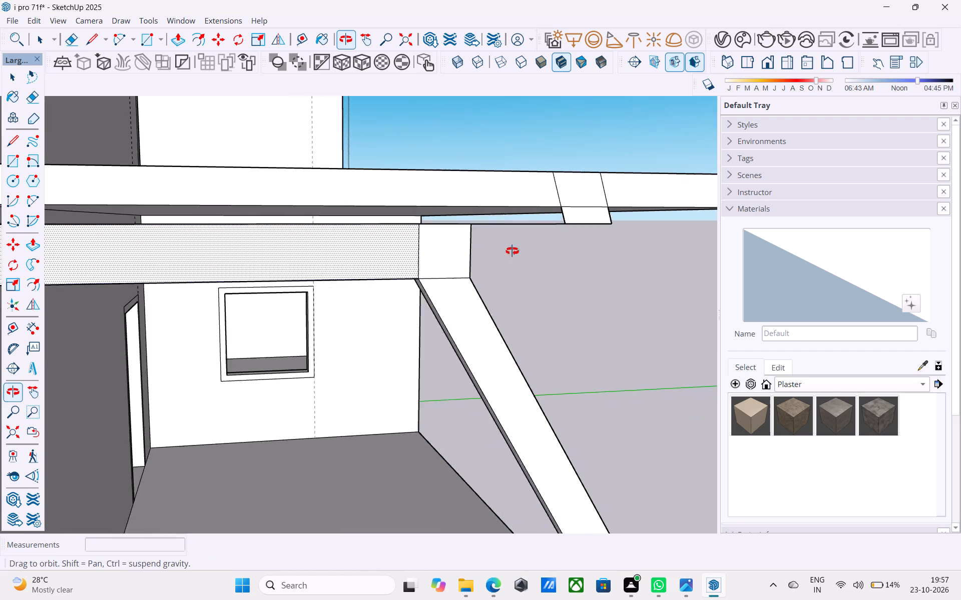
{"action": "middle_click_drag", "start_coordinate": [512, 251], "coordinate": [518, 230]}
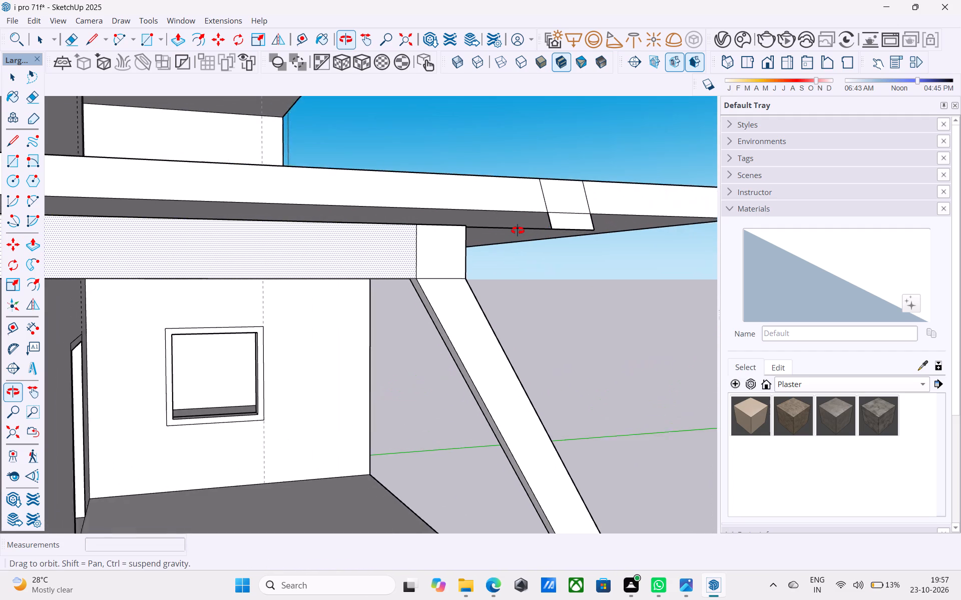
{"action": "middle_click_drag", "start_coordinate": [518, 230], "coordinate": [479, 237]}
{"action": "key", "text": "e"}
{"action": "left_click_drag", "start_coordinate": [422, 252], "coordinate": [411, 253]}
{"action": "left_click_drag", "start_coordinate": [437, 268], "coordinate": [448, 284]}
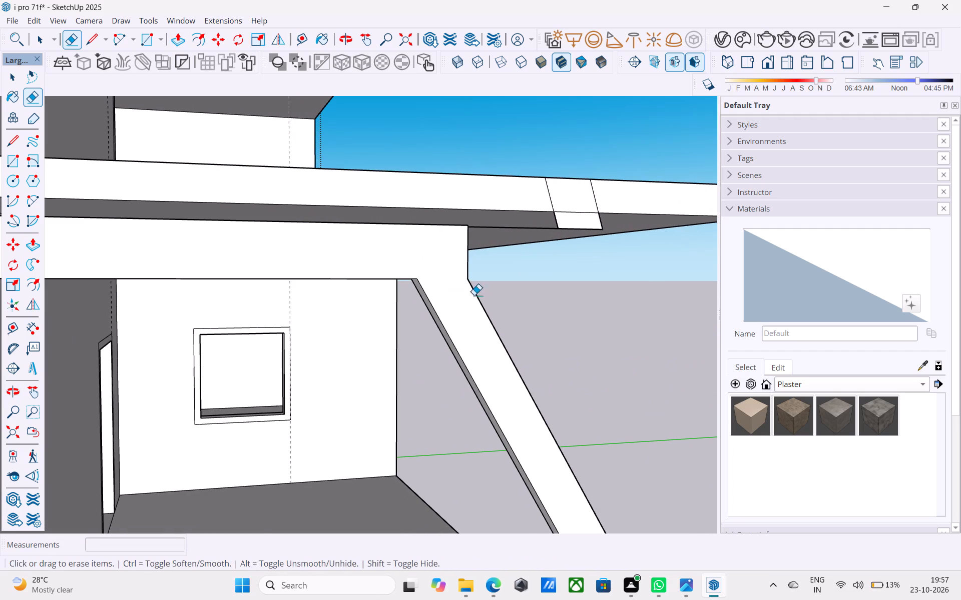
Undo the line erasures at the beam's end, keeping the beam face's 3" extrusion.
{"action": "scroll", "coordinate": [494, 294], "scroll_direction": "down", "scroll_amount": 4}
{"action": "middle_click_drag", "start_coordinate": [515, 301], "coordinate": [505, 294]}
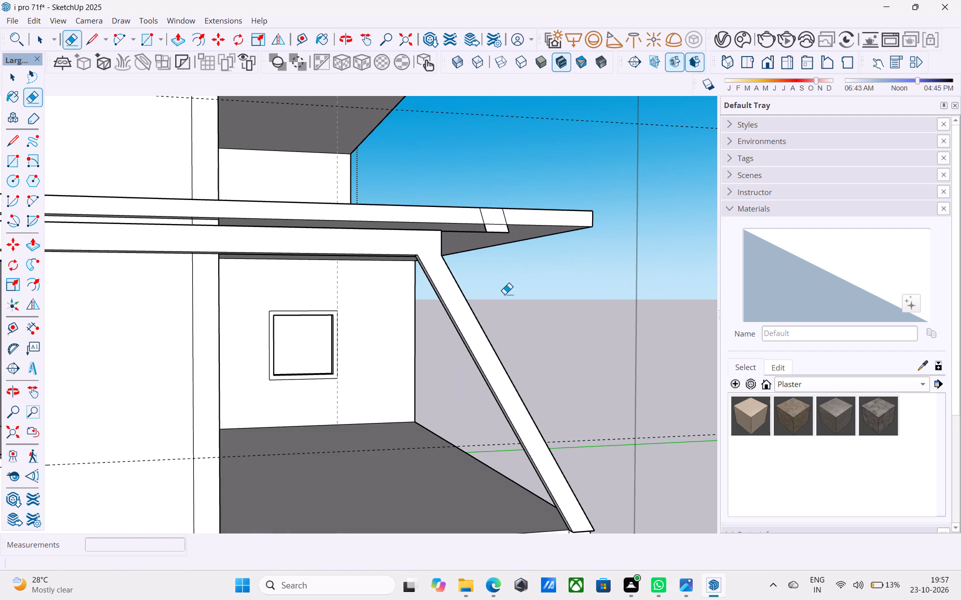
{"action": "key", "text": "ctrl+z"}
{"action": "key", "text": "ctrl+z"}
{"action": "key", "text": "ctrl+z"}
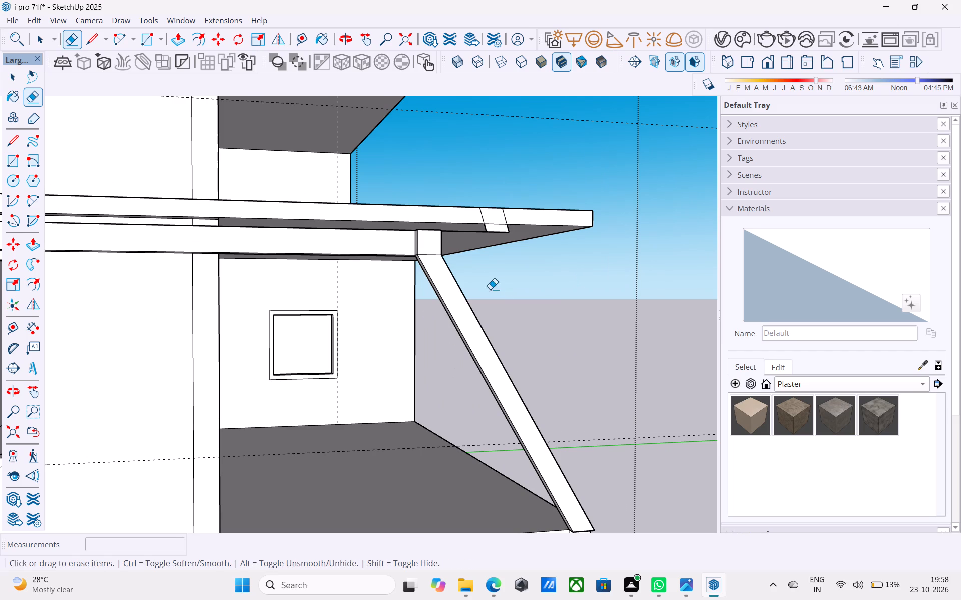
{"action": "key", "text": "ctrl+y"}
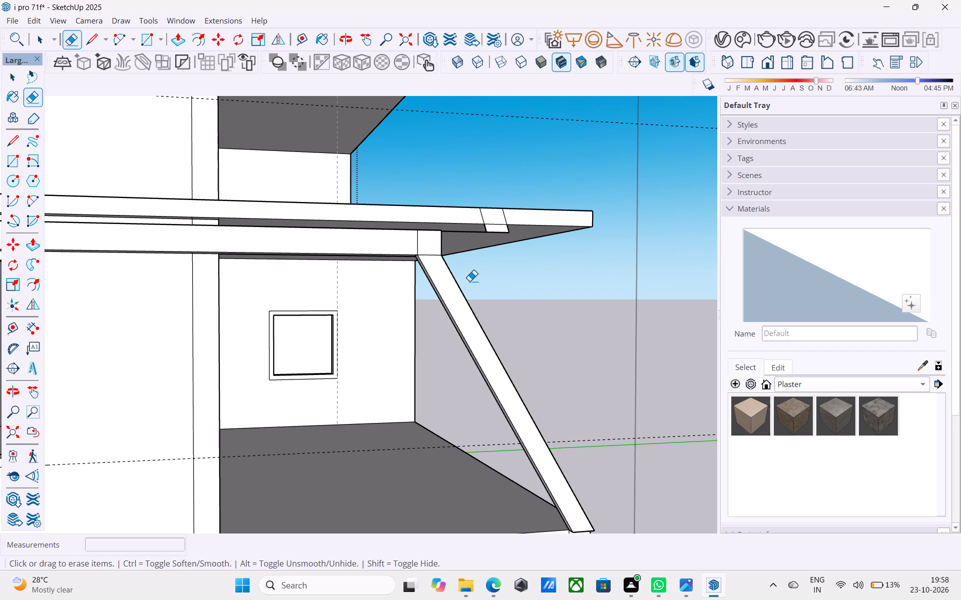
Extend both edges of the slanted strip across the beam's end with parallel lines of about 10 3/8" each.
{"action": "key", "text": "l"}
{"action": "scroll", "coordinate": [452, 271], "scroll_direction": "up", "scroll_amount": 5}
{"action": "left_click", "coordinate": [433, 239]}
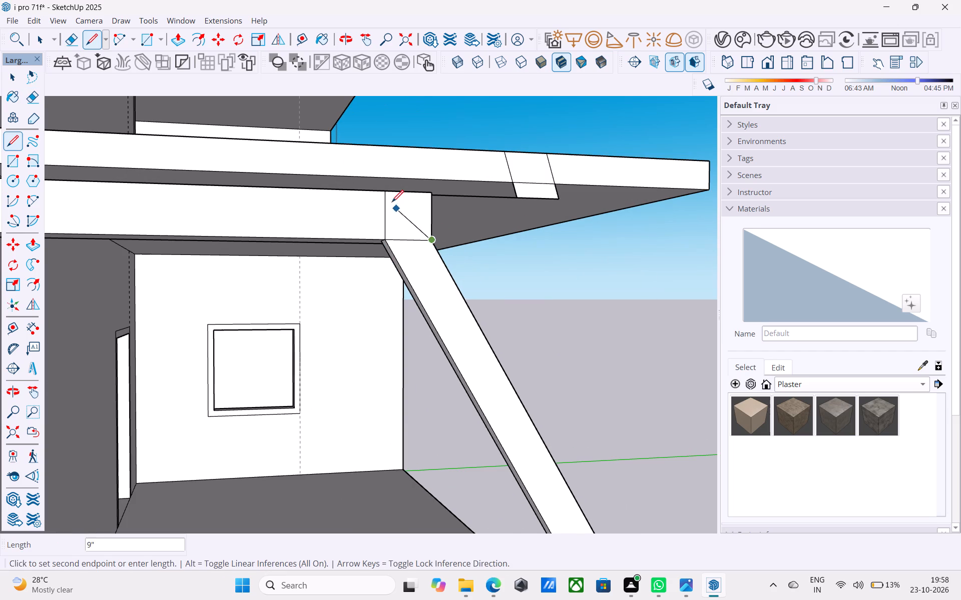
{"action": "scroll", "coordinate": [399, 197], "scroll_direction": "up", "scroll_amount": 6}
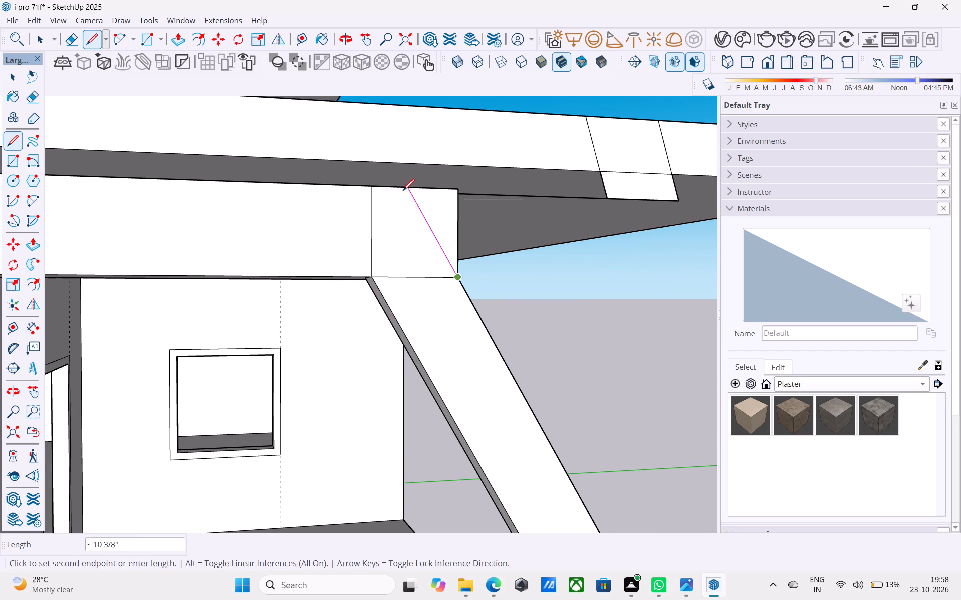
{"action": "left_click", "coordinate": [403, 191]}
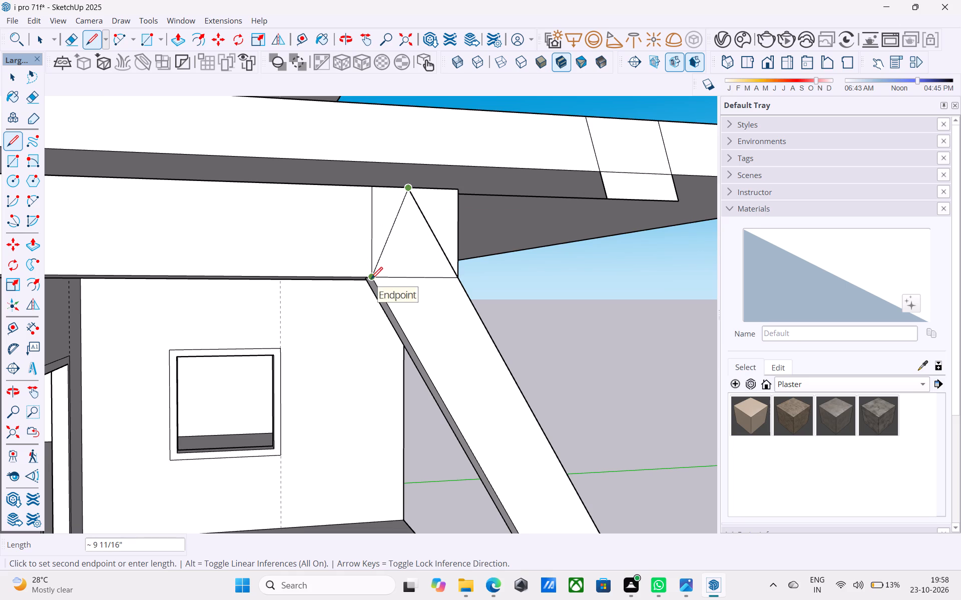
{"action": "key", "text": "l"}
{"action": "left_click", "coordinate": [368, 278]}
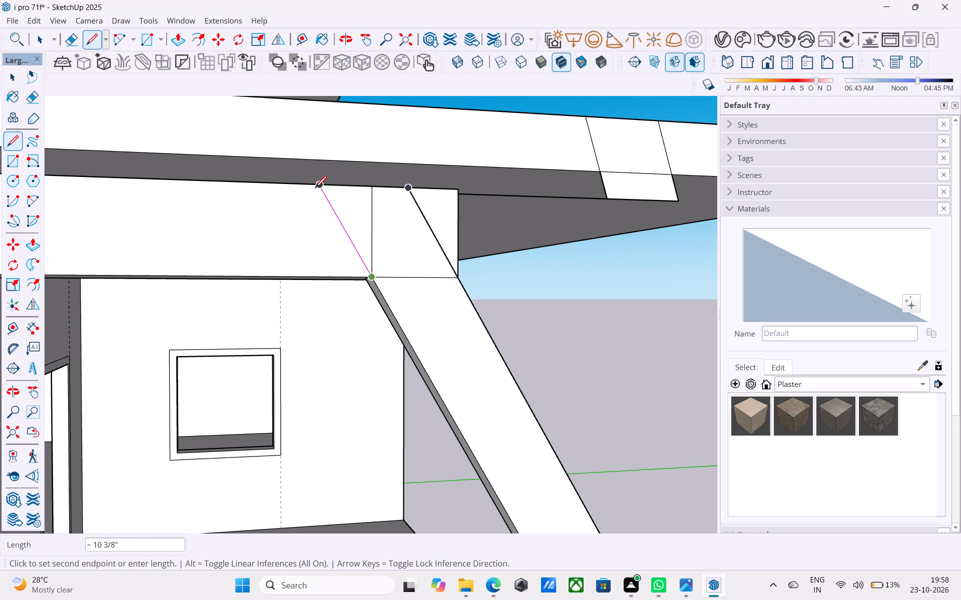
{"action": "left_click", "coordinate": [315, 189]}
Erase the vertical line between the two slanted lines on the beam's front face.
{"action": "key", "text": "e"}
{"action": "left_click_drag", "start_coordinate": [423, 252], "coordinate": [372, 227]}
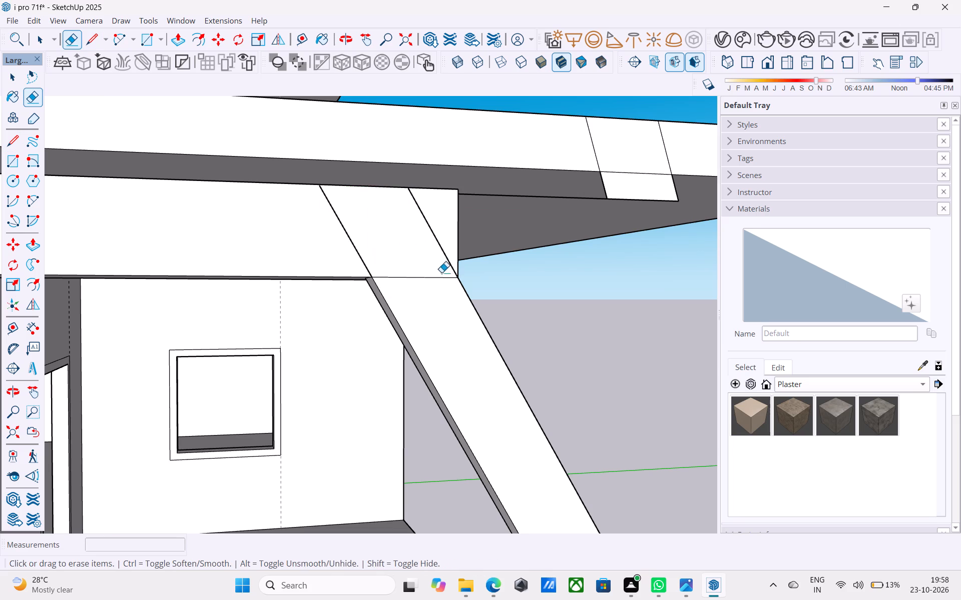
Extend the outer slanted line by about 1/8" to meet the beam's top edge and close off the triangular corner.
{"action": "middle_click_drag", "start_coordinate": [439, 272], "coordinate": [249, 295]}
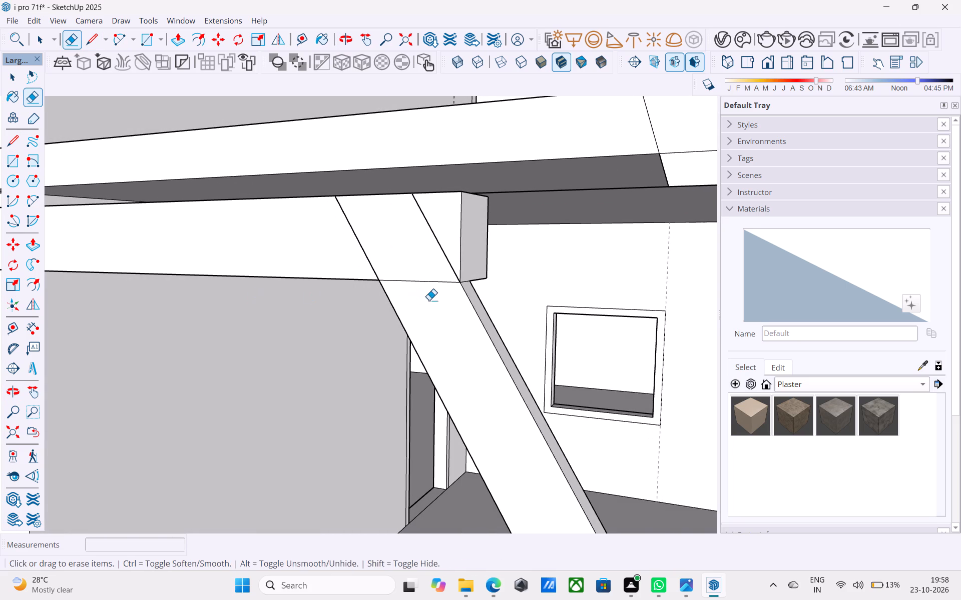
{"action": "scroll", "coordinate": [452, 302], "scroll_direction": "down", "scroll_amount": 6}
{"action": "middle_click_drag", "start_coordinate": [457, 303], "coordinate": [539, 287]}
{"action": "scroll", "coordinate": [458, 302], "scroll_direction": "down", "scroll_amount": 4}
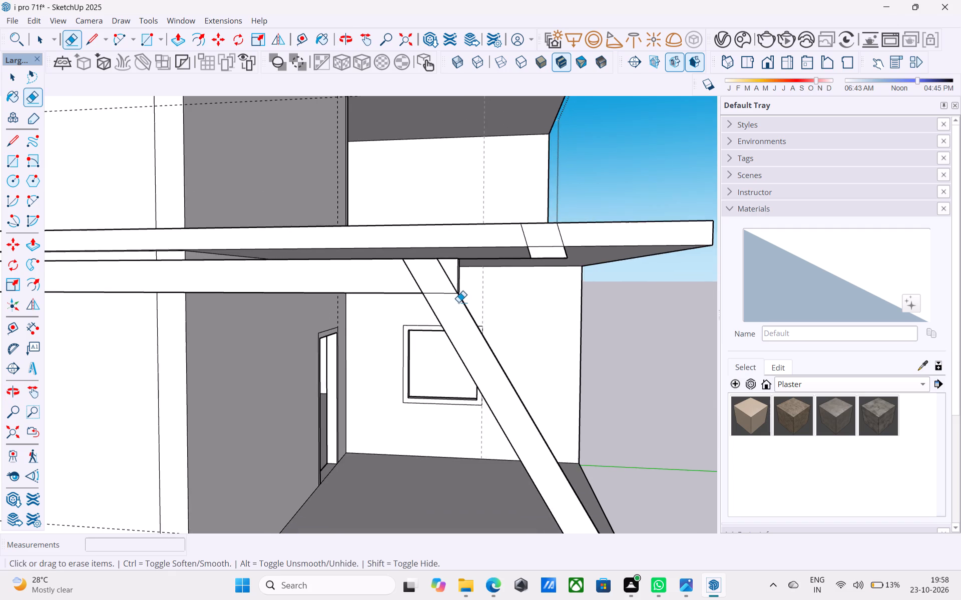
{"action": "middle_click_drag", "start_coordinate": [458, 302], "coordinate": [415, 335]}
{"action": "middle_click_drag", "start_coordinate": [459, 313], "coordinate": [471, 349]}
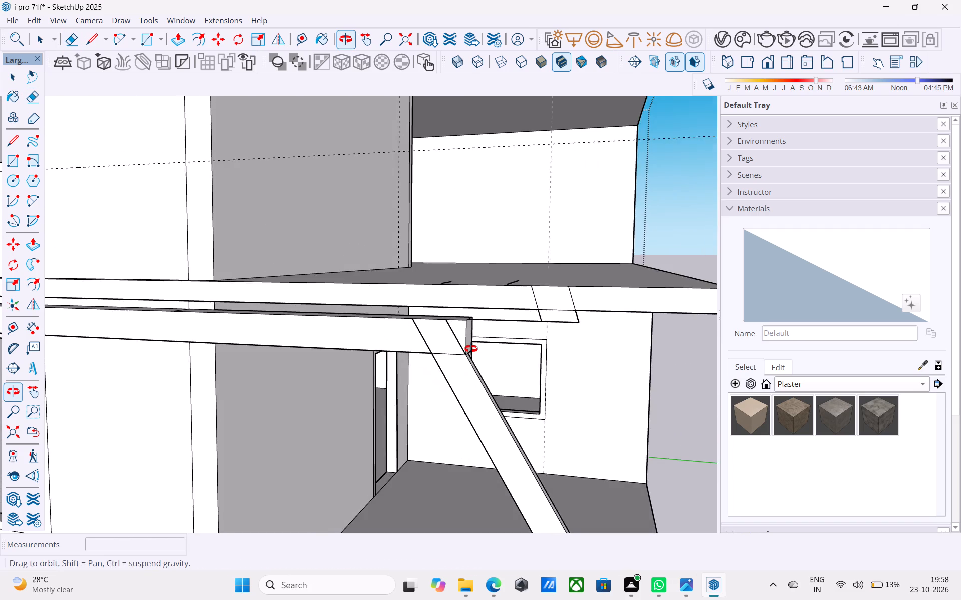
{"action": "middle_click_drag", "start_coordinate": [471, 349], "coordinate": [473, 345]}
{"action": "scroll", "coordinate": [470, 334], "scroll_direction": "up", "scroll_amount": 5}
{"action": "key", "text": "space"}
{"action": "left_click", "coordinate": [456, 326]}
{"action": "type", "text": "p l"}
{"action": "scroll", "coordinate": [452, 322], "scroll_direction": "up", "scroll_amount": 7}
{"action": "scroll", "coordinate": [417, 302], "scroll_direction": "up", "scroll_amount": 3}
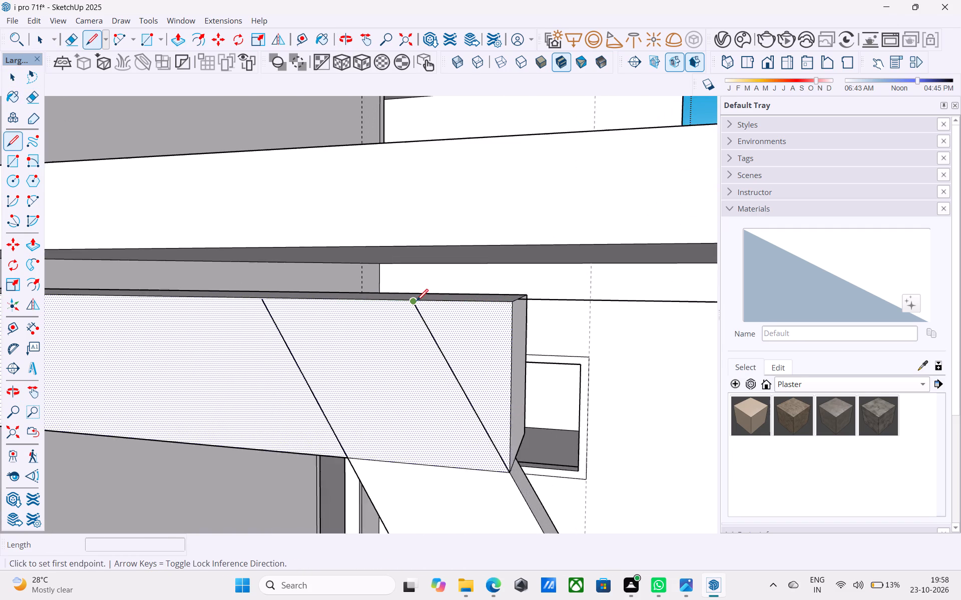
{"action": "scroll", "coordinate": [416, 302], "scroll_direction": "up", "scroll_amount": 19}
{"action": "left_click", "coordinate": [391, 297]}
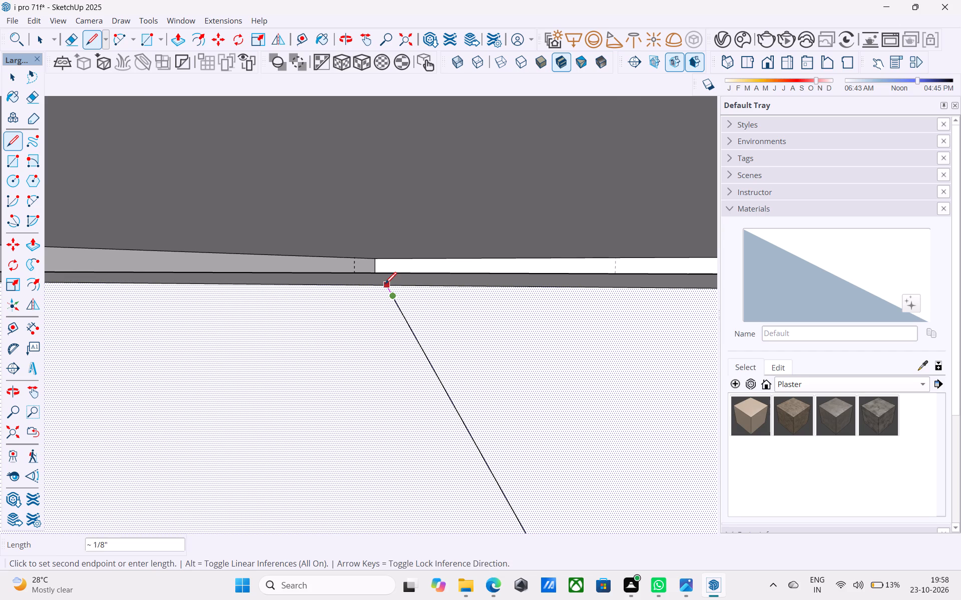
{"action": "left_click", "coordinate": [385, 285]}
{"action": "scroll", "coordinate": [389, 284], "scroll_direction": "down", "scroll_amount": 16}
Push the triangular corner through the beam's thickness to cut the beam's end along the slant.
{"action": "key", "text": "space"}
{"action": "left_click", "coordinate": [448, 315]}
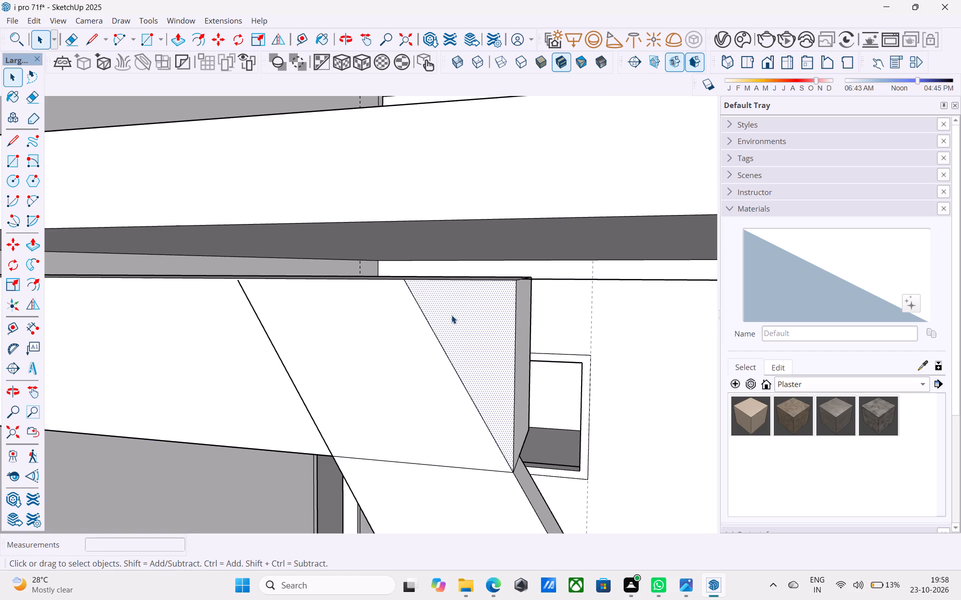
{"action": "key", "text": "p"}
{"action": "left_click", "coordinate": [451, 315]}
{"action": "left_click", "coordinate": [515, 304]}
{"action": "scroll", "coordinate": [520, 290], "scroll_direction": "down", "scroll_amount": 8}
{"action": "key", "text": "space"}
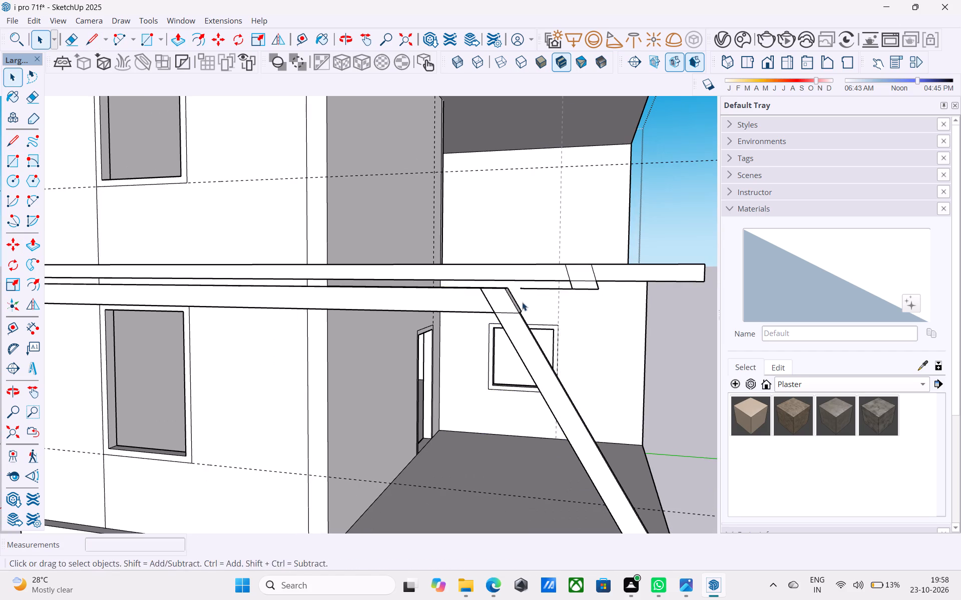
Mark 2' from the slanted corner along the beam's top edge and draw a line there across the front face.
{"action": "middle_click", "coordinate": [522, 302]}
{"action": "scroll", "coordinate": [522, 316], "scroll_direction": "up", "scroll_amount": 3}
{"action": "middle_click_drag", "start_coordinate": [511, 318], "coordinate": [766, 316]}
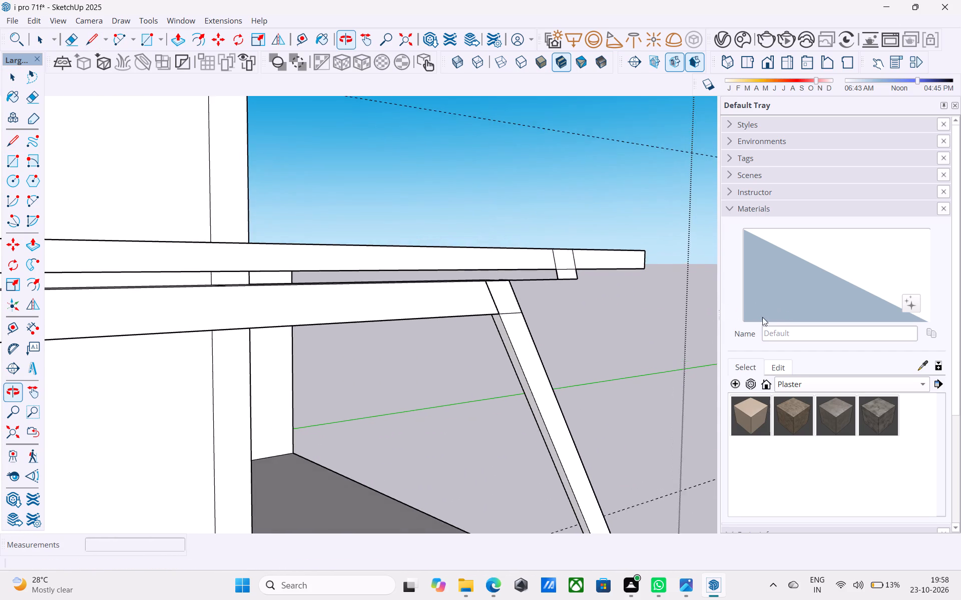
{"action": "scroll", "coordinate": [540, 332], "scroll_direction": "up", "scroll_amount": 4}
{"action": "scroll", "coordinate": [411, 265], "scroll_direction": "up", "scroll_amount": 5}
{"action": "scroll", "coordinate": [413, 259], "scroll_direction": "down", "scroll_amount": 3}
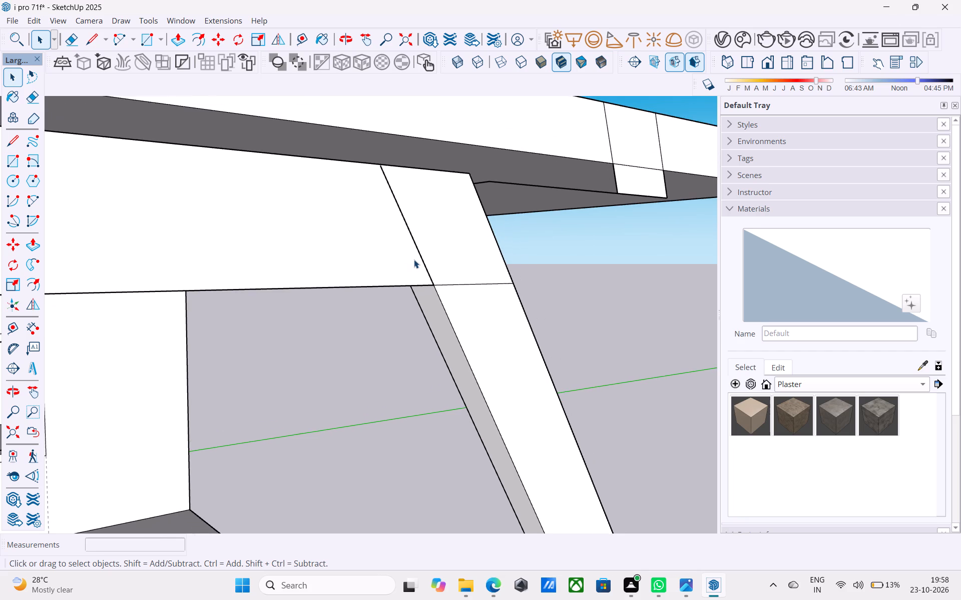
{"action": "scroll", "coordinate": [414, 260], "scroll_direction": "down", "scroll_amount": 5}
{"action": "middle_click_drag", "start_coordinate": [416, 274], "coordinate": [413, 298]}
{"action": "key", "text": "a"}
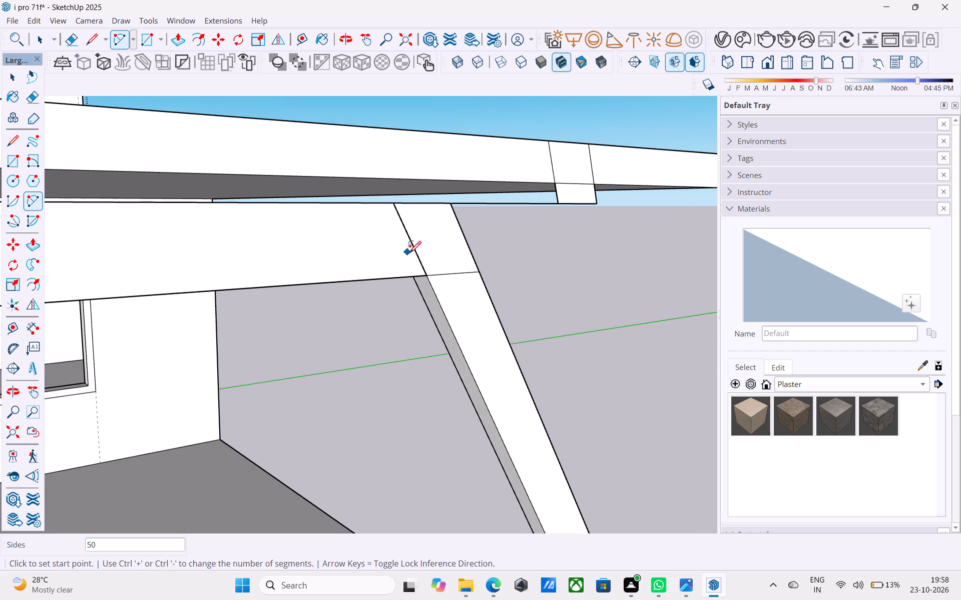
{"action": "key", "text": "l"}
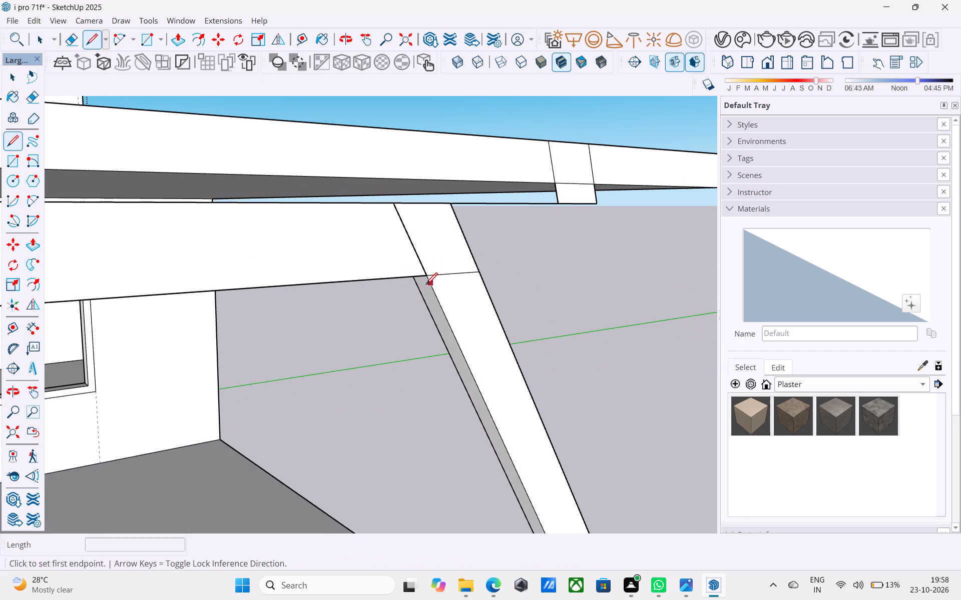
{"action": "left_click", "coordinate": [392, 205]}
{"action": "middle_click_drag", "start_coordinate": [313, 203], "coordinate": [273, 267]}
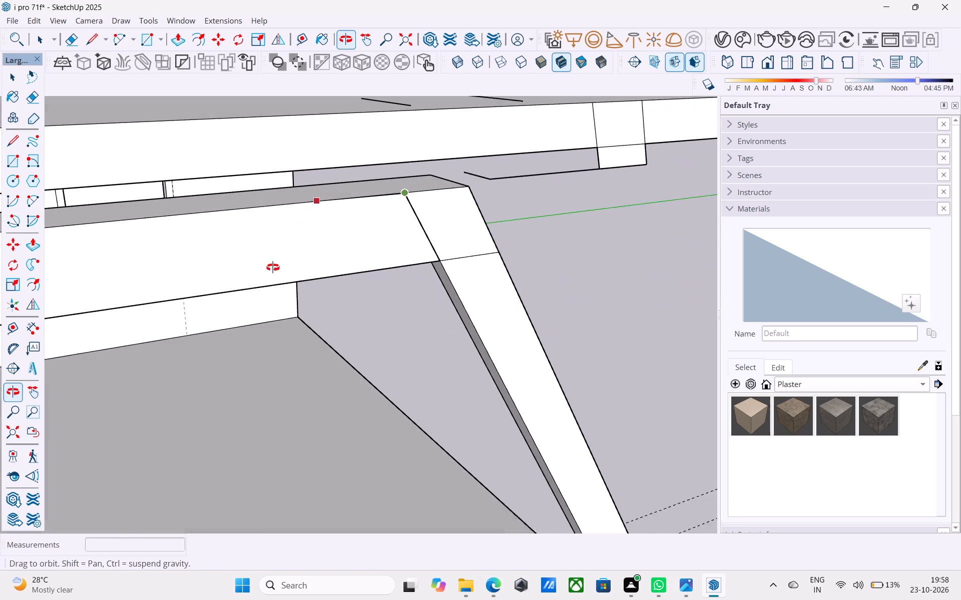
{"action": "middle_click_drag", "start_coordinate": [273, 267], "coordinate": [272, 268]}
{"action": "key", "text": "l"}
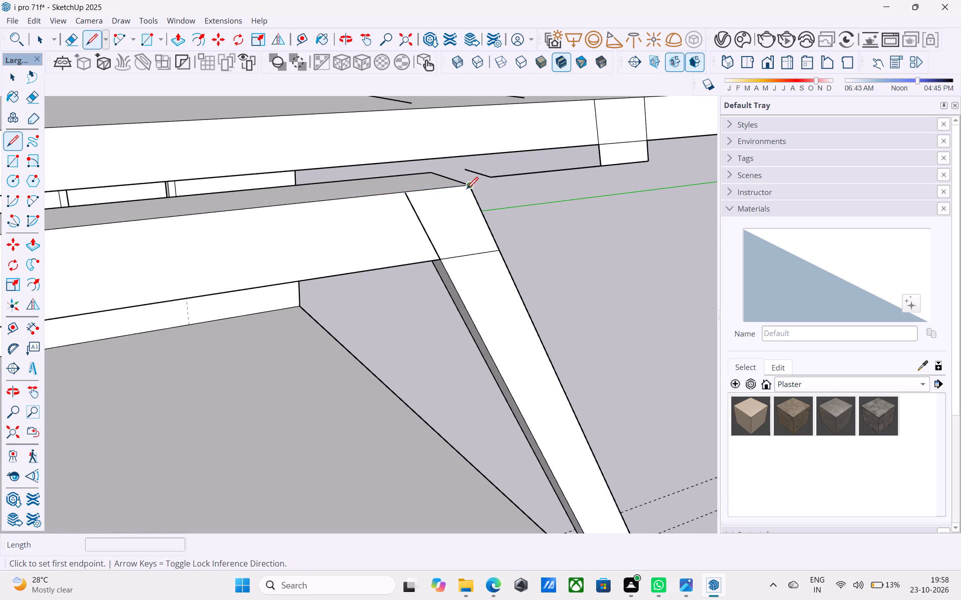
{"action": "left_click", "coordinate": [466, 189]}
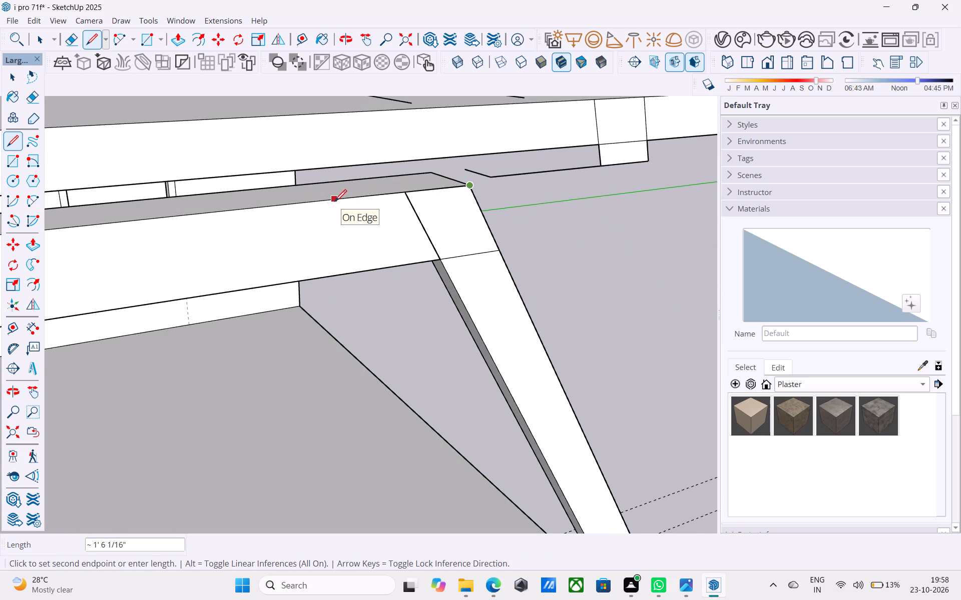
{"action": "type", "text": "2'"}
{"action": "key", "text": "Return"}
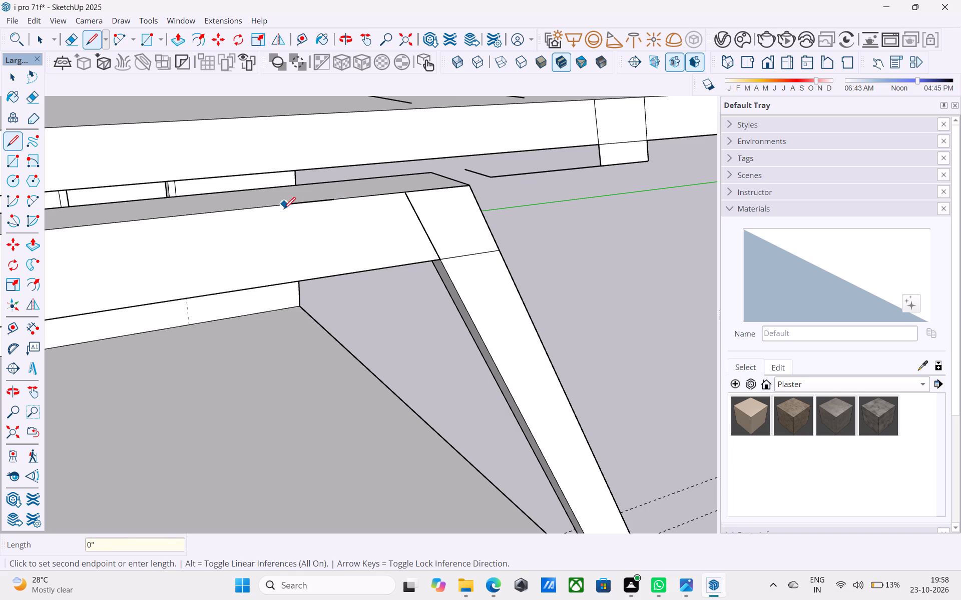
{"action": "left_click", "coordinate": [280, 208]}
{"action": "left_click", "coordinate": [291, 281]}
{"action": "left_click", "coordinate": [287, 204]}
{"action": "key", "text": "space"}
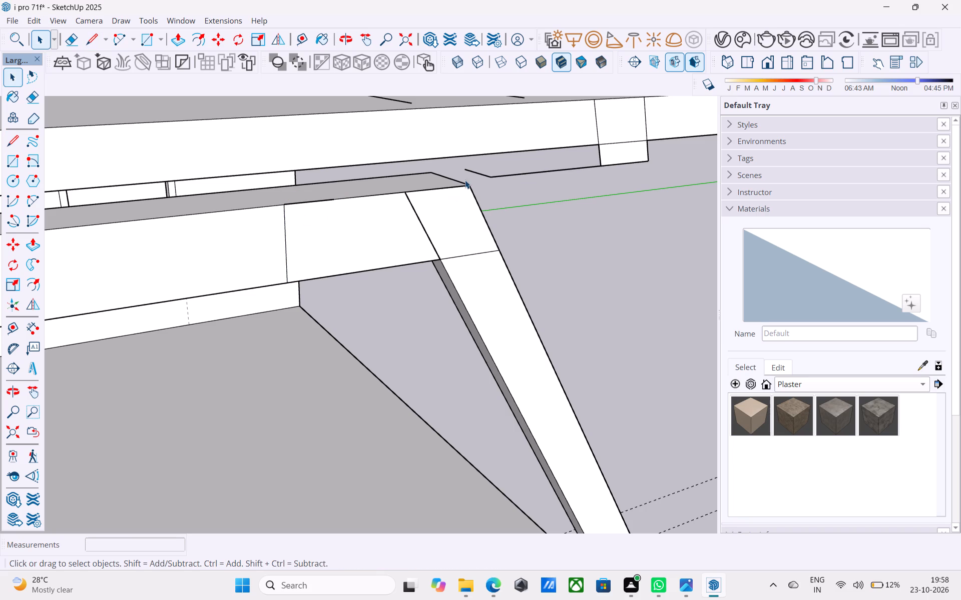
Mark 2' from the same corner down the slanted support's outer edge and draw a line of about 7 3/4" across it.
{"action": "key", "text": "l"}
{"action": "left_click", "coordinate": [470, 184]}
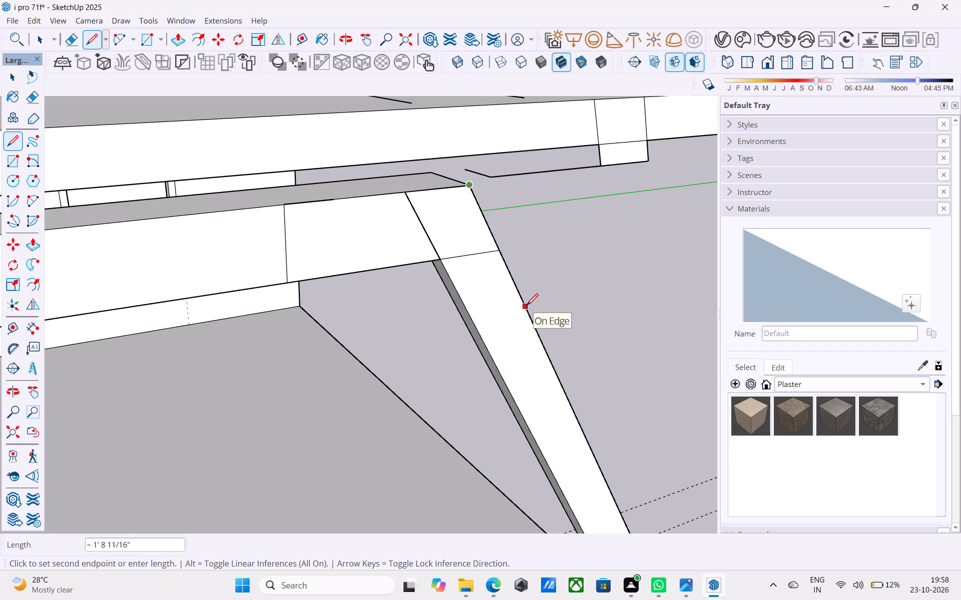
{"action": "type", "text": "2'"}
{"action": "key", "text": "Return"}
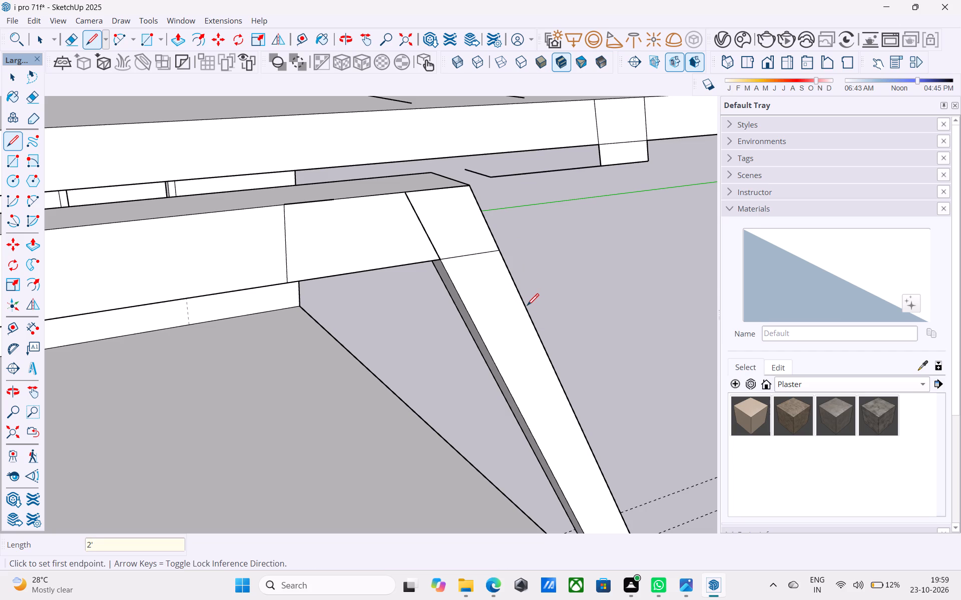
{"action": "left_click", "coordinate": [534, 322]}
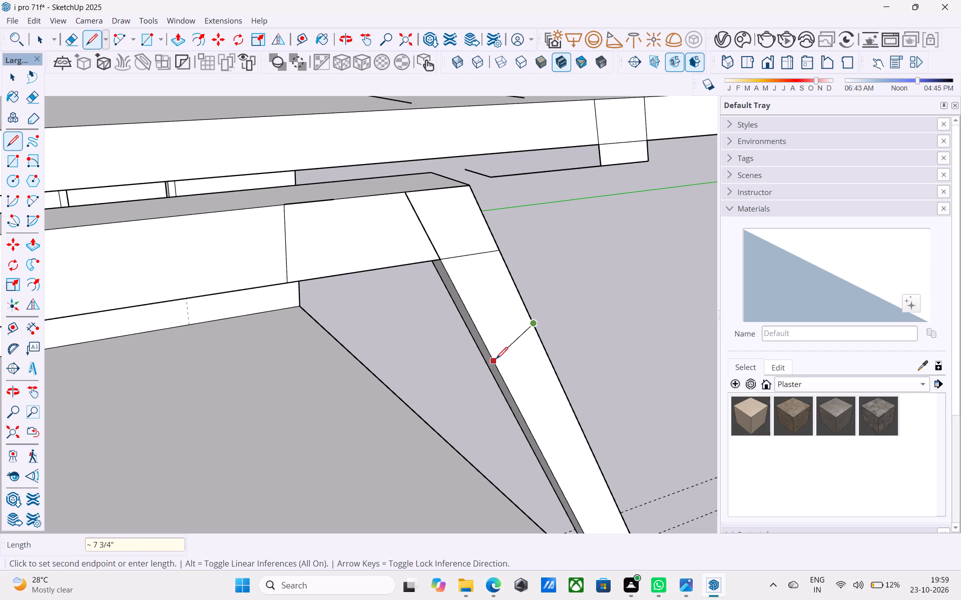
{"action": "scroll", "coordinate": [489, 357], "scroll_direction": "up", "scroll_amount": 3}
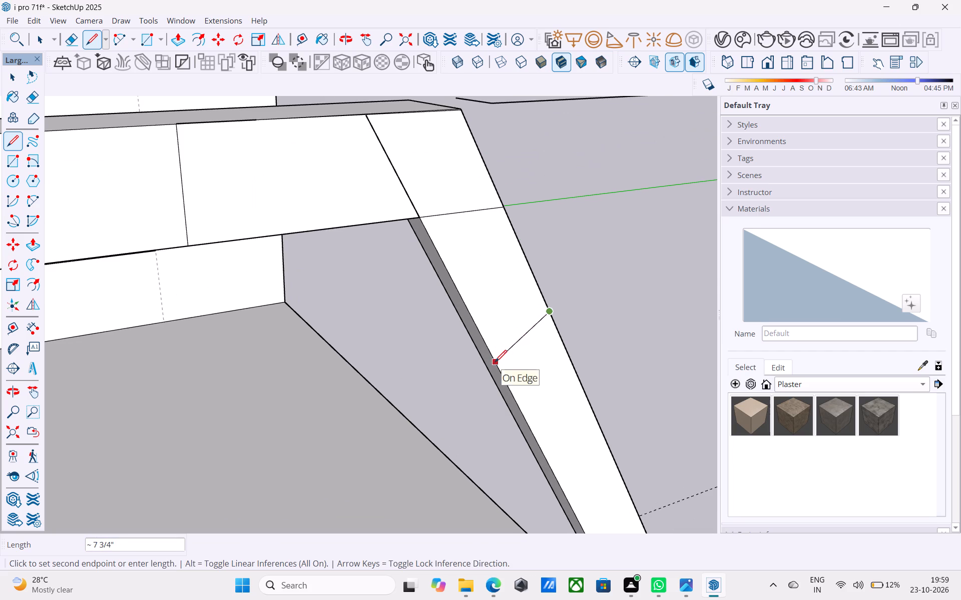
{"action": "left_click", "coordinate": [496, 360]}
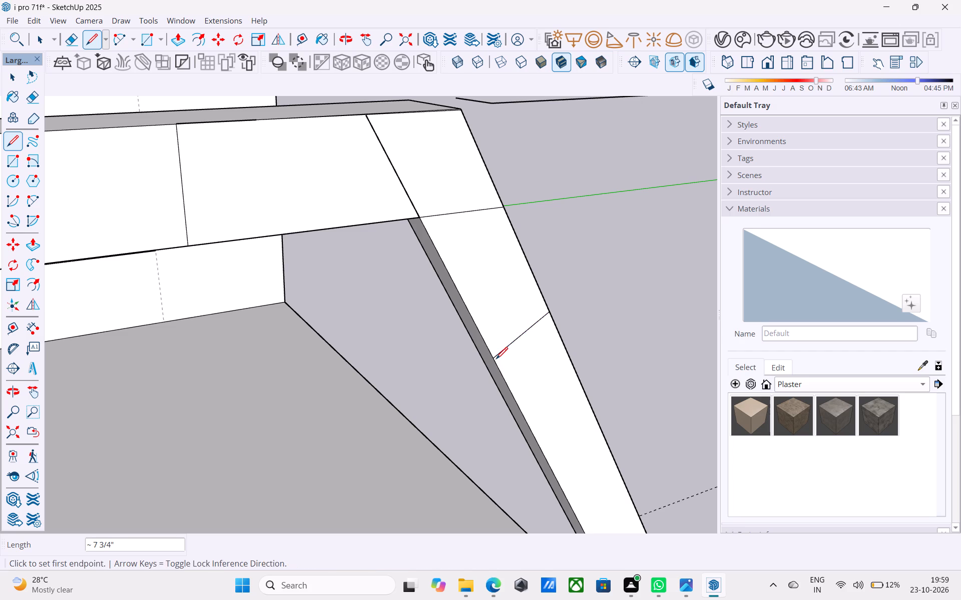
{"action": "key", "text": "space"}
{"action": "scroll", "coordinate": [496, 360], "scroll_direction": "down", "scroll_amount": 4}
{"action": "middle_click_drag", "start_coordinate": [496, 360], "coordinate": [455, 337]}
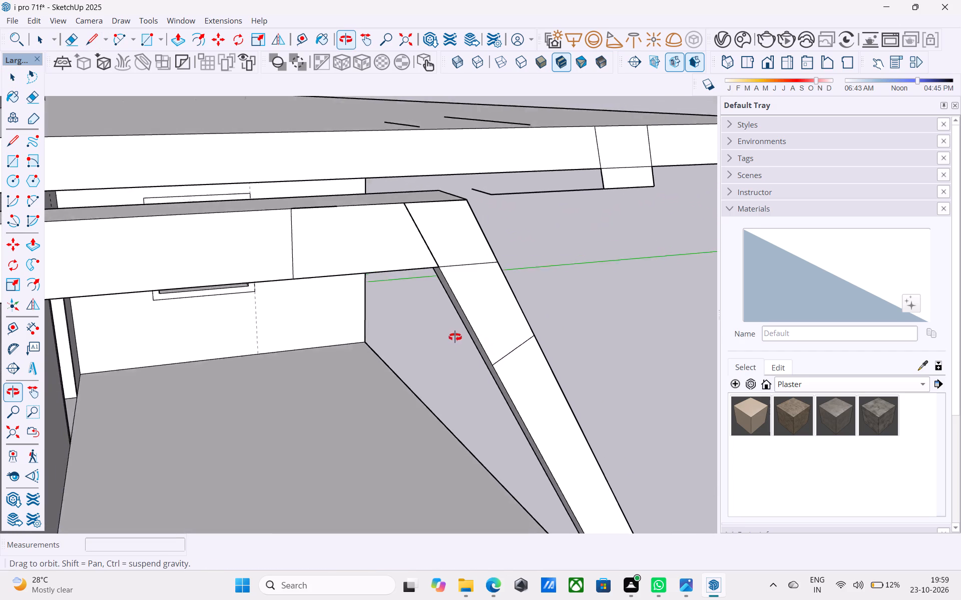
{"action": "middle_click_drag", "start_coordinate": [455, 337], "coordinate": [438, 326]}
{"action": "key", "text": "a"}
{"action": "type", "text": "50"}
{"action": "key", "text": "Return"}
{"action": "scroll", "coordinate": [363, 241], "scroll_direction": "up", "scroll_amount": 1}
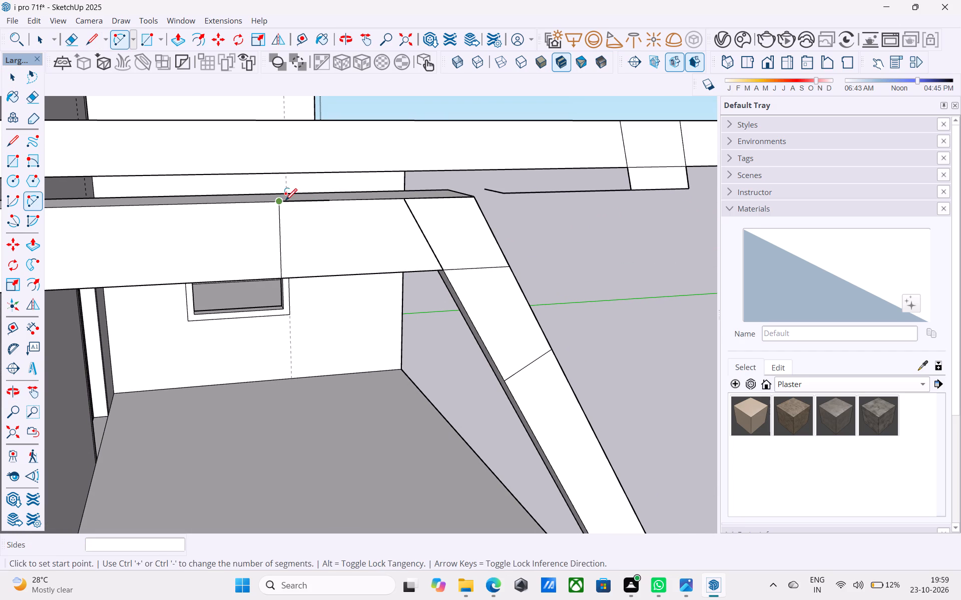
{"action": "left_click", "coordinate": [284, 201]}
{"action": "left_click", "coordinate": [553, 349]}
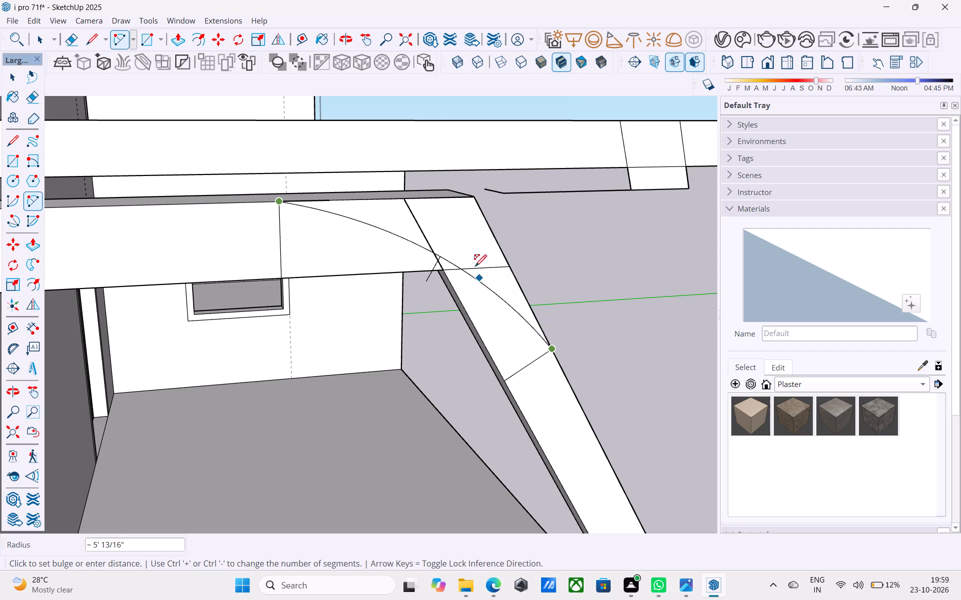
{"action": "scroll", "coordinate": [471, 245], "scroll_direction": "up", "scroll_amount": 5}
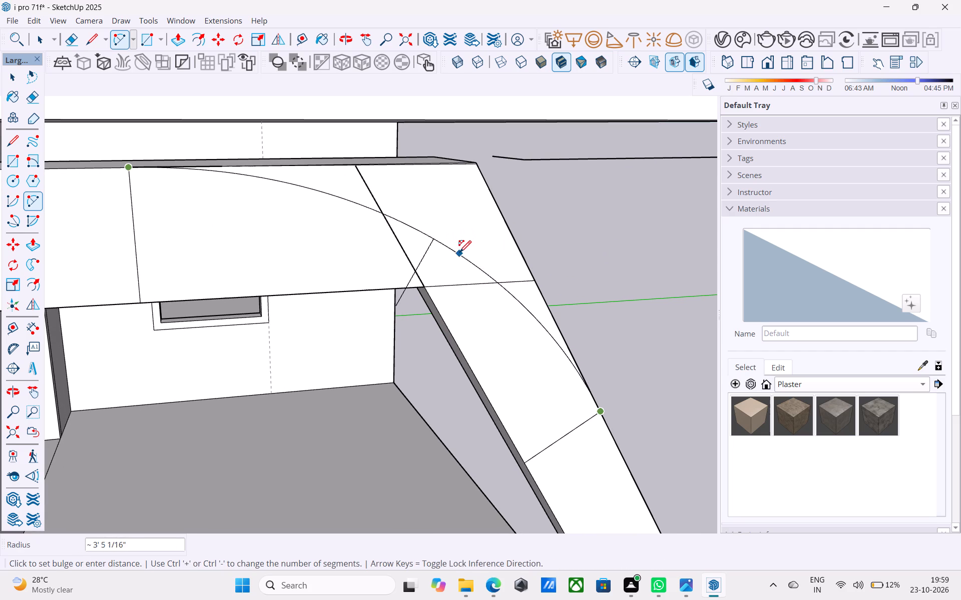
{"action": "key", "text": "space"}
Mark 1' from the corner along the beam's top edge and draw a vertical line of about 8 15/16" across the front face.
{"action": "scroll", "coordinate": [459, 253], "scroll_direction": "down", "scroll_amount": 4}
{"action": "middle_click_drag", "start_coordinate": [459, 253], "coordinate": [457, 285]}
{"action": "key", "text": "l"}
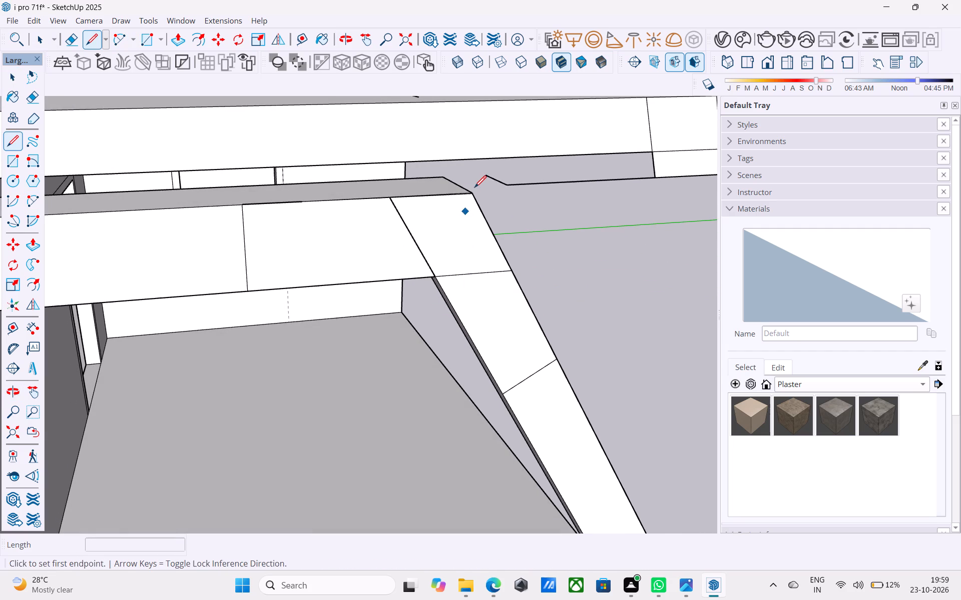
{"action": "left_click", "coordinate": [472, 191]}
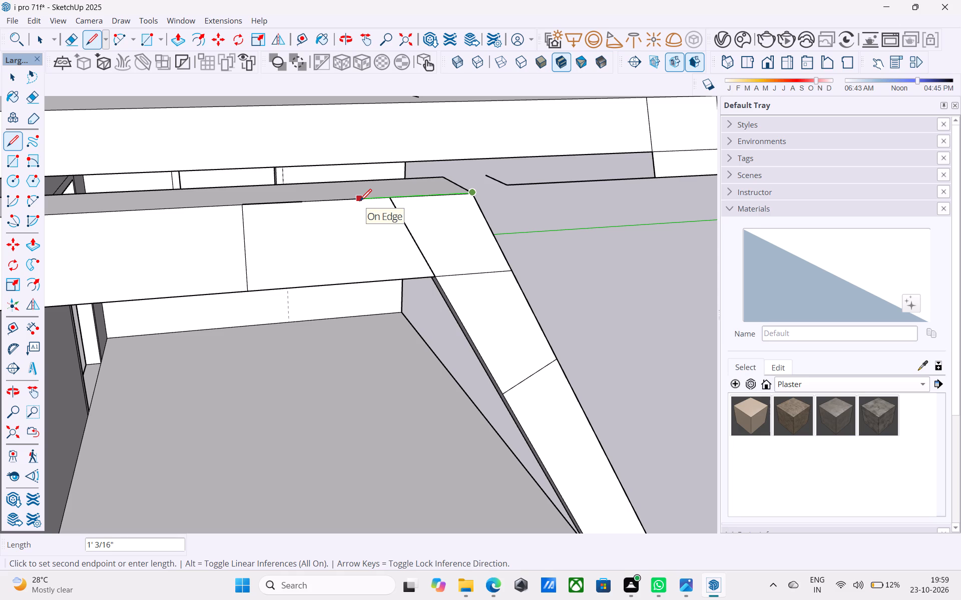
{"action": "type", "text": "1'"}
{"action": "key", "text": "Return"}
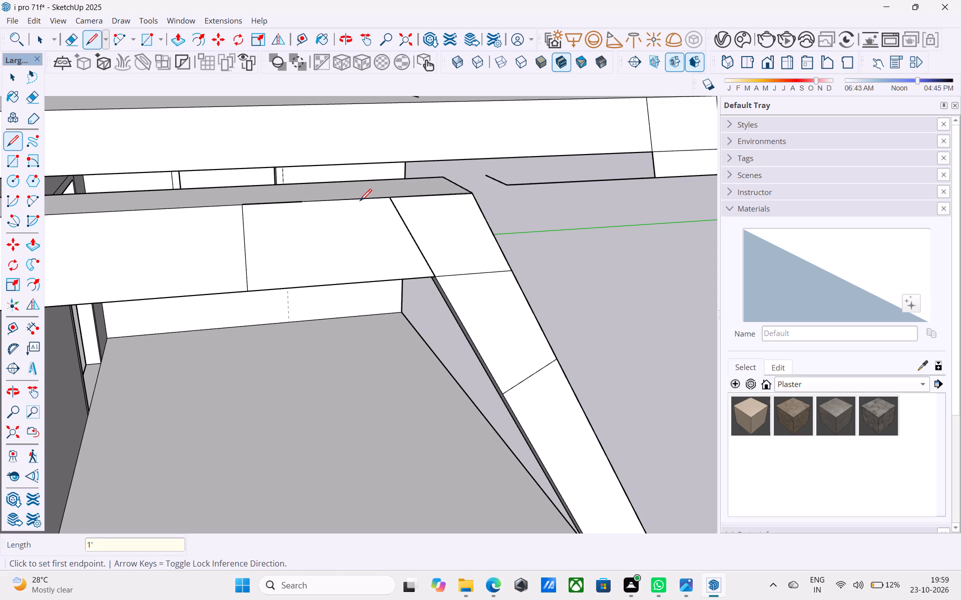
{"action": "left_click", "coordinate": [469, 197]}
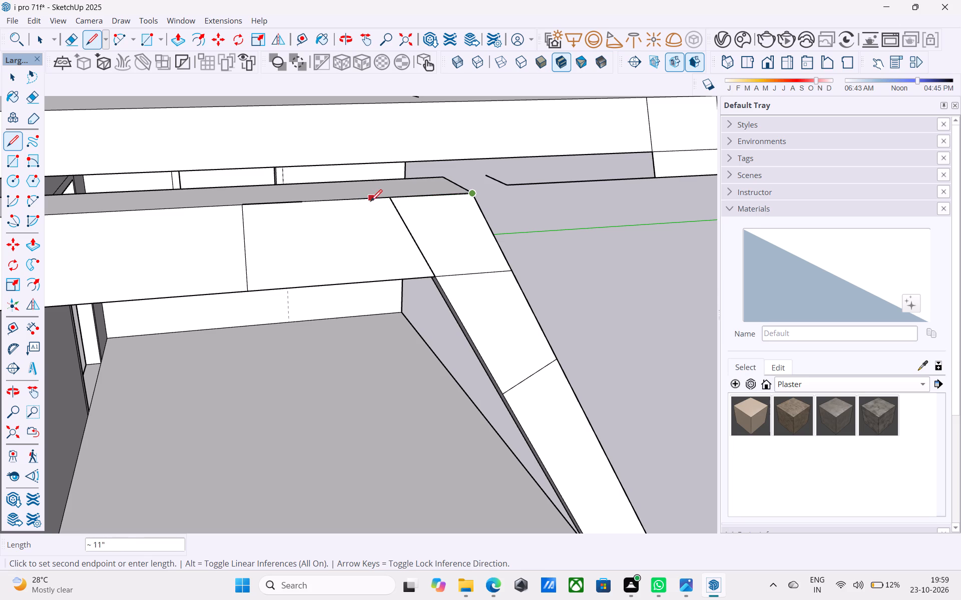
{"action": "left_click", "coordinate": [360, 201]}
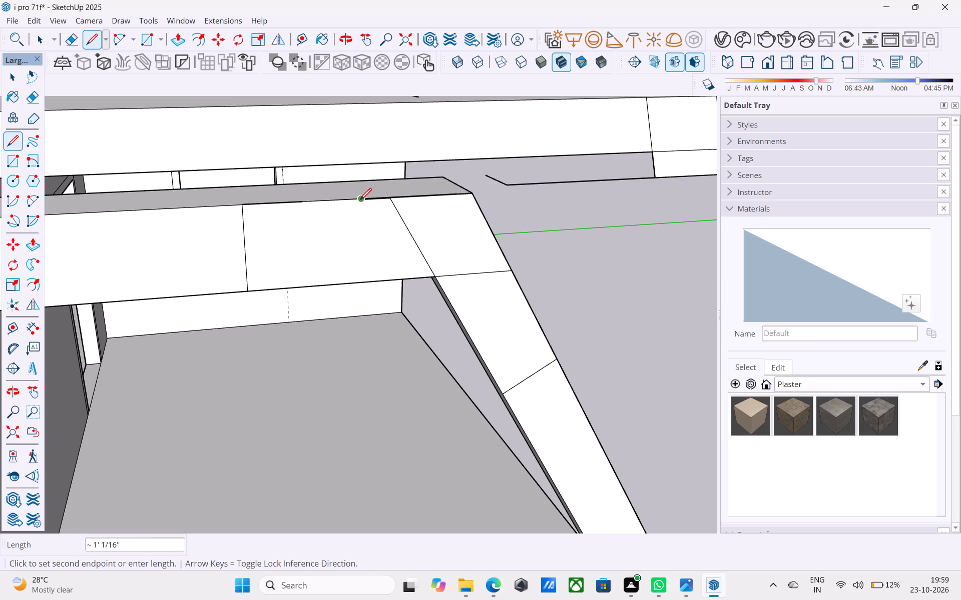
{"action": "left_click", "coordinate": [363, 283]}
{"action": "key", "text": "space"}
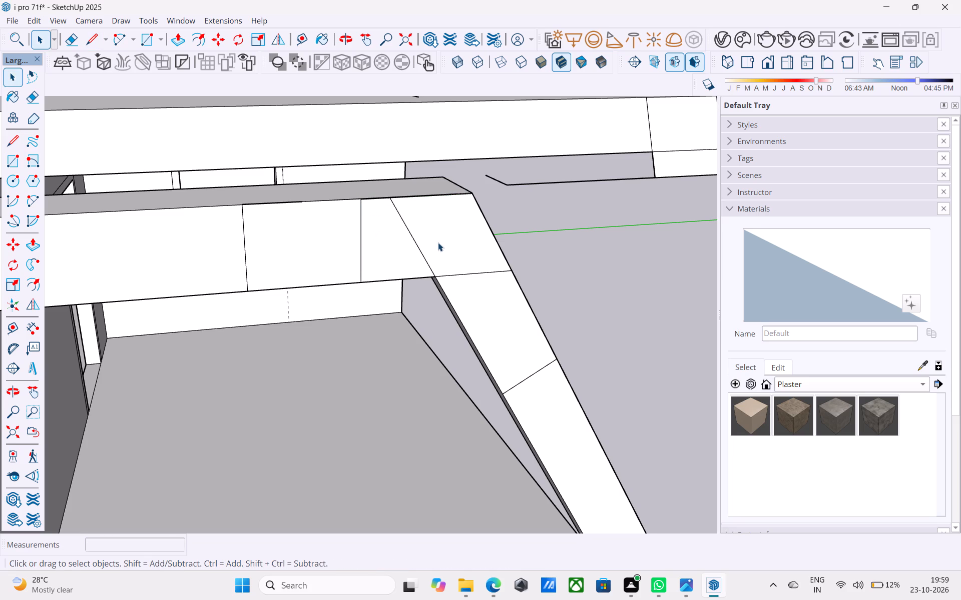
Mark 1' from the corner down the slanted support's outer edge and draw a line of about 7 3/4" across it.
{"action": "middle_click_drag", "start_coordinate": [438, 242], "coordinate": [324, 253]}
{"action": "middle_click_drag", "start_coordinate": [415, 230], "coordinate": [395, 236]}
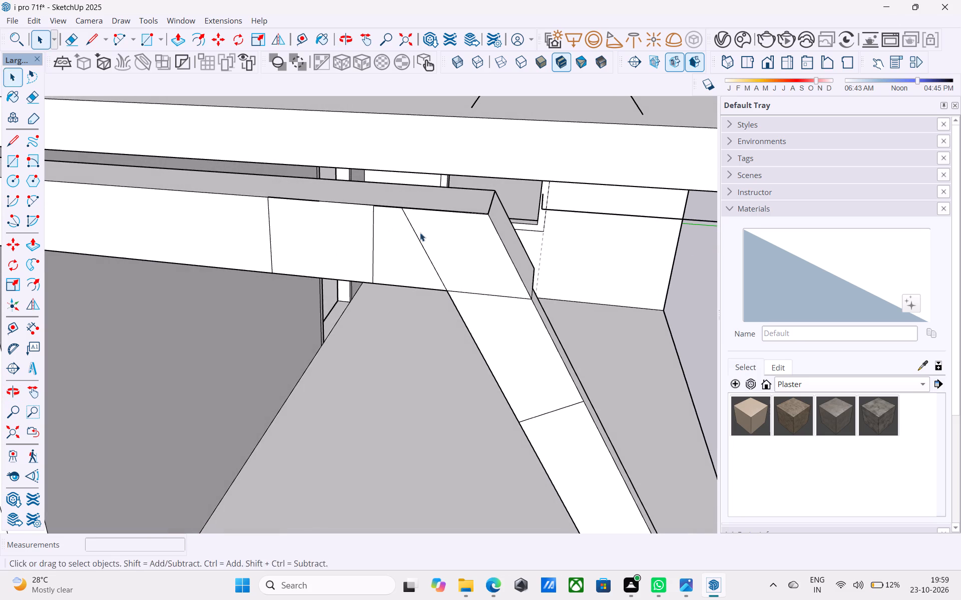
{"action": "key", "text": "l"}
{"action": "left_click", "coordinate": [488, 215]}
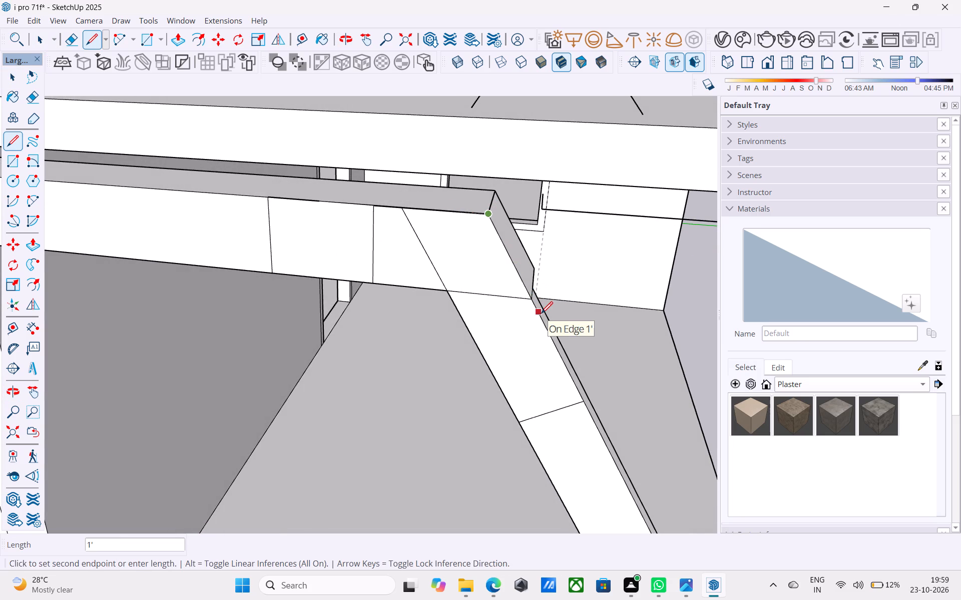
{"action": "left_click", "coordinate": [541, 314]}
{"action": "left_click", "coordinate": [539, 313]}
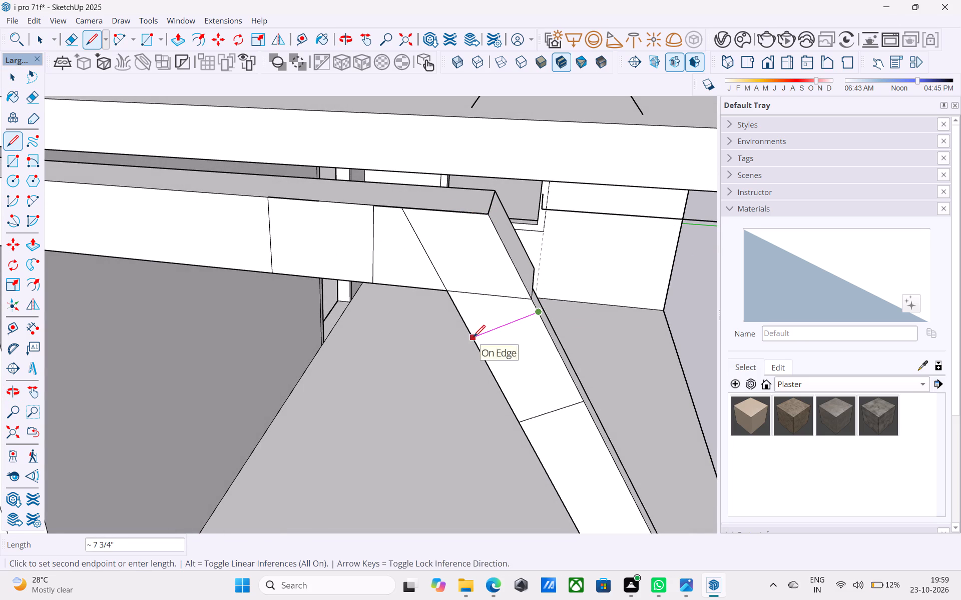
{"action": "left_click", "coordinate": [473, 338]}
{"action": "key", "text": "space"}
Erase the slanted and horizontal dividing lines inside the joint between the beam and the slanted support.
{"action": "key", "text": "e"}
{"action": "left_click_drag", "start_coordinate": [438, 271], "coordinate": [428, 266]}
{"action": "left_click_drag", "start_coordinate": [481, 299], "coordinate": [476, 284]}
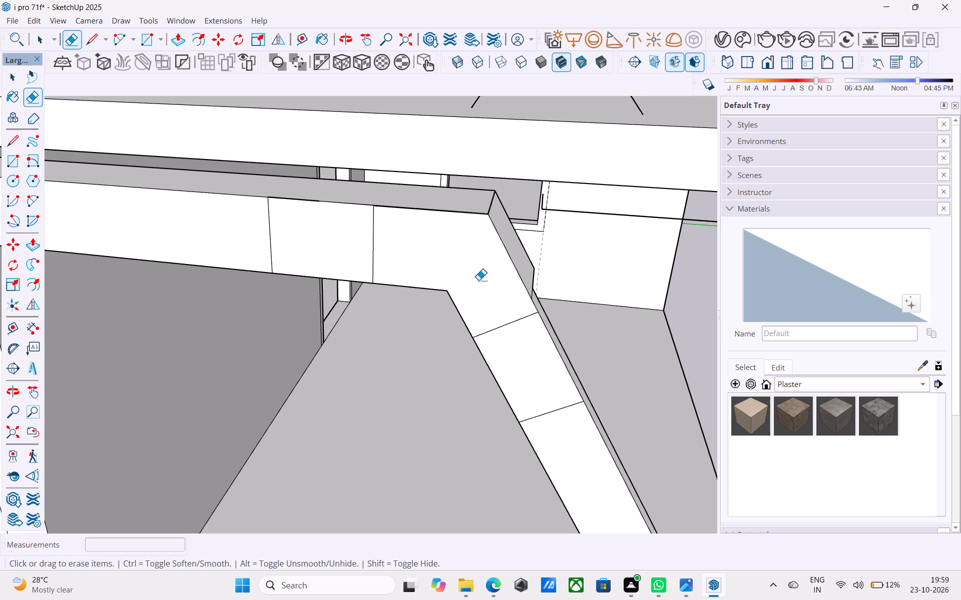
{"action": "key", "text": "space"}
Draw a 50-segment arc of about 1' 7 11/16" radius between the outer ends of the two 1' cross lines.
{"action": "middle_click_drag", "start_coordinate": [465, 282], "coordinate": [529, 280]}
{"action": "key", "text": "a"}
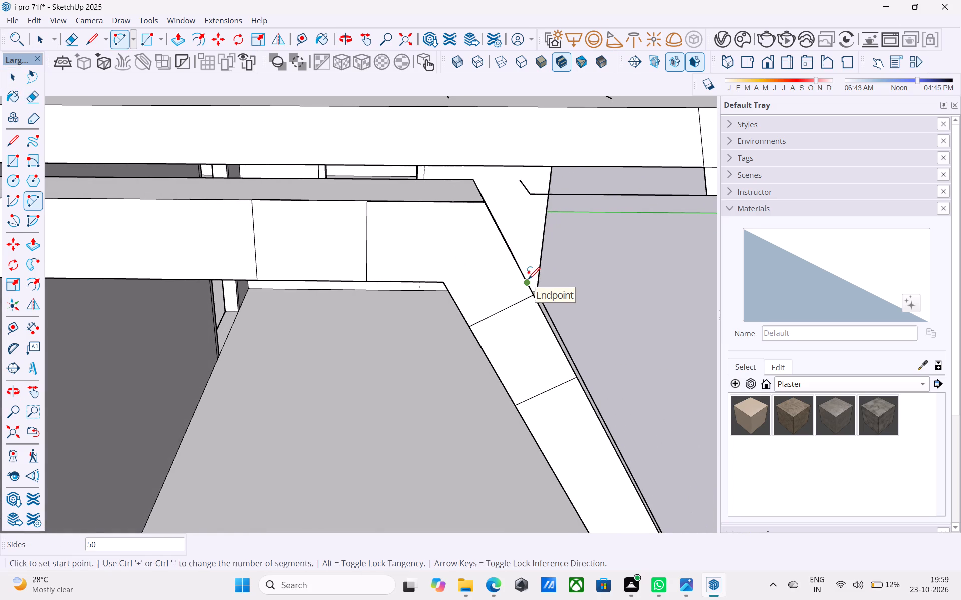
{"action": "type", "text": "50"}
{"action": "key", "text": "Return"}
{"action": "left_click", "coordinate": [367, 206]}
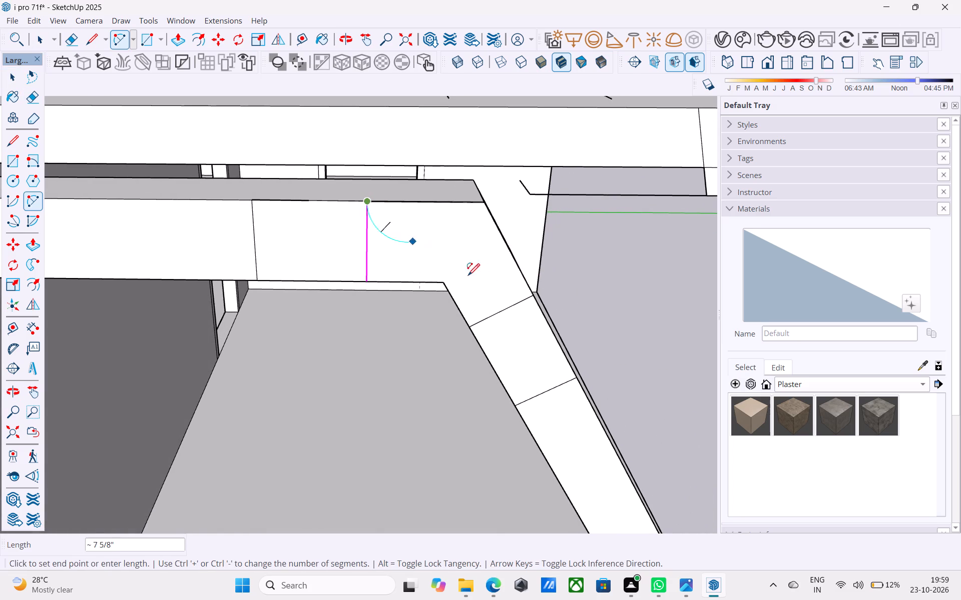
{"action": "left_click", "coordinate": [531, 299]}
{"action": "scroll", "coordinate": [475, 237], "scroll_direction": "up", "scroll_amount": 2}
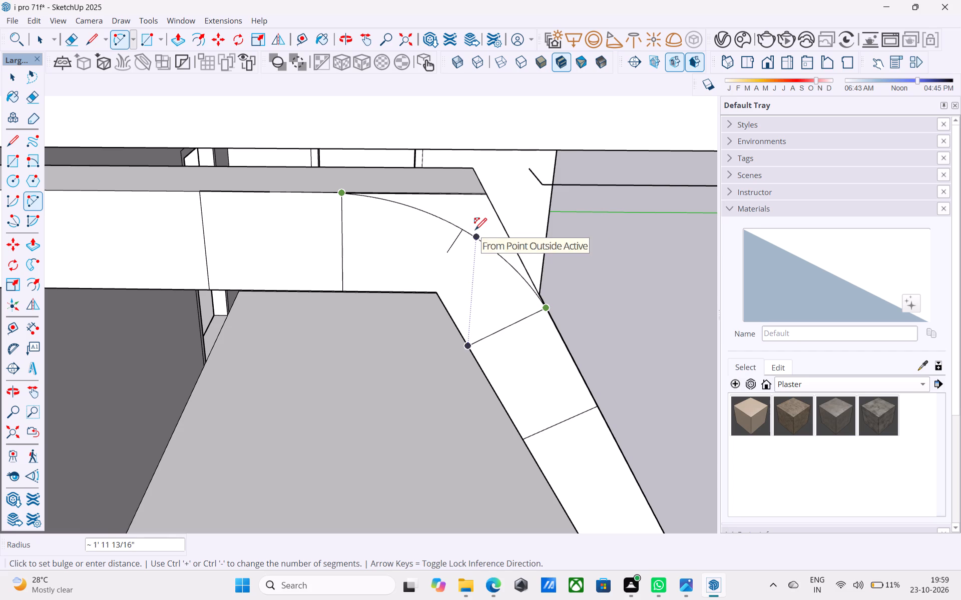
{"action": "left_click", "coordinate": [475, 228]}
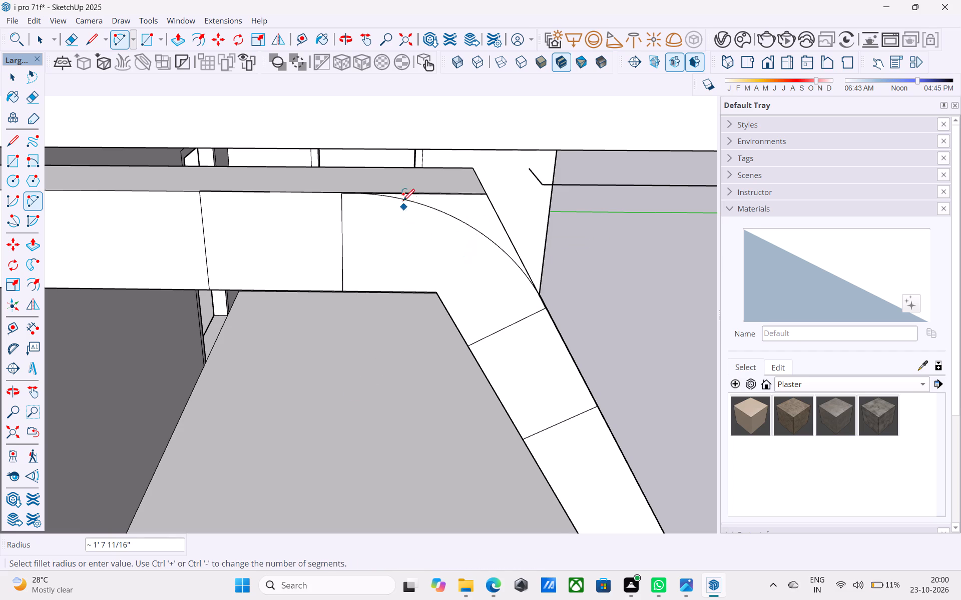
Draw an arc with a bulge of about 1 7/8" between the inner ends of the two 1' cross lines at the joint.
{"action": "scroll", "coordinate": [403, 201], "scroll_direction": "up", "scroll_amount": 16}
{"action": "scroll", "coordinate": [320, 177], "scroll_direction": "down", "scroll_amount": 6}
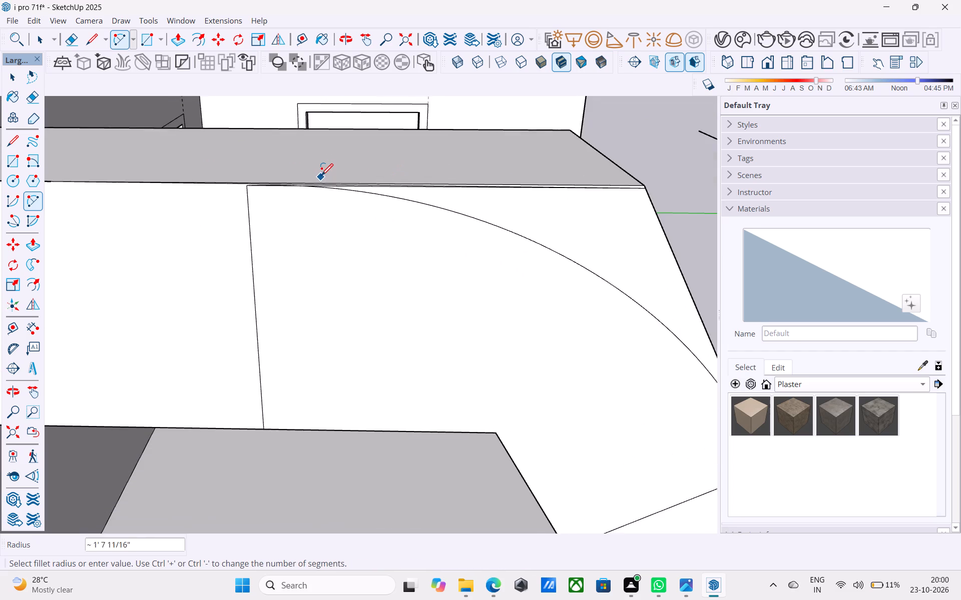
{"action": "scroll", "coordinate": [321, 176], "scroll_direction": "down", "scroll_amount": 13}
{"action": "left_click", "coordinate": [303, 269]}
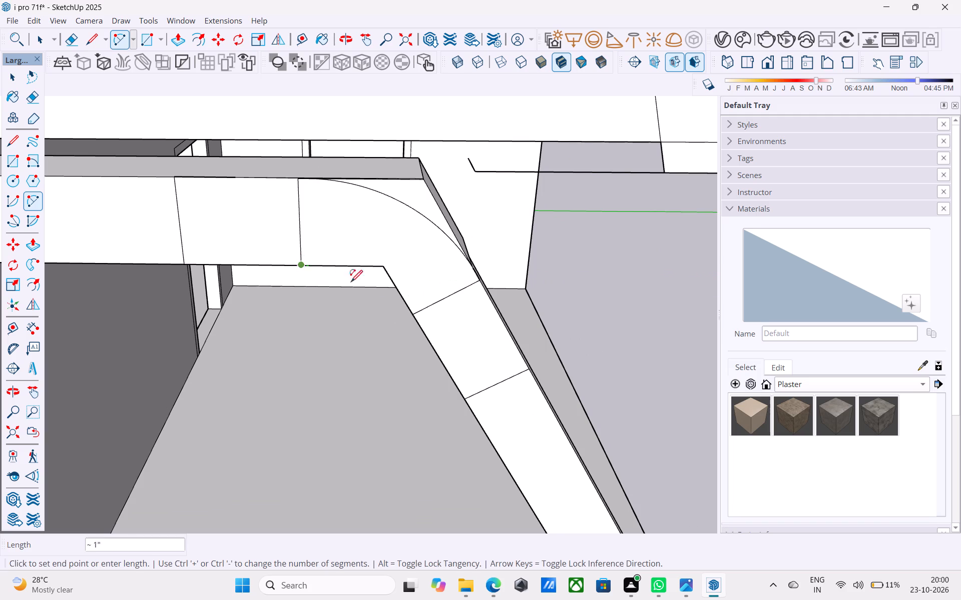
{"action": "left_click", "coordinate": [417, 315]}
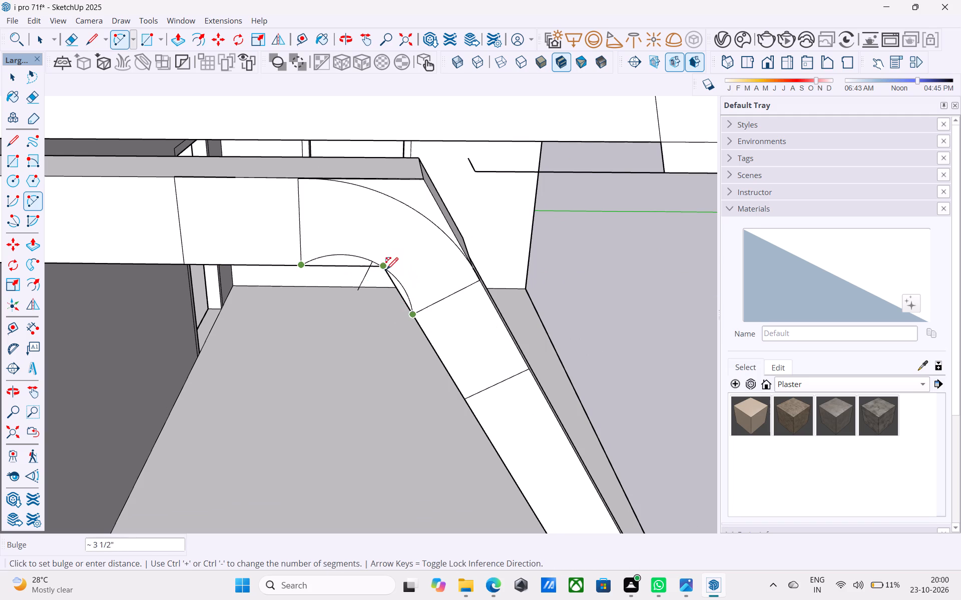
{"action": "scroll", "coordinate": [379, 272], "scroll_direction": "up", "scroll_amount": 4}
{"action": "scroll", "coordinate": [379, 272], "scroll_direction": "down", "scroll_amount": 5}
{"action": "middle_click_drag", "start_coordinate": [379, 272], "coordinate": [385, 264]}
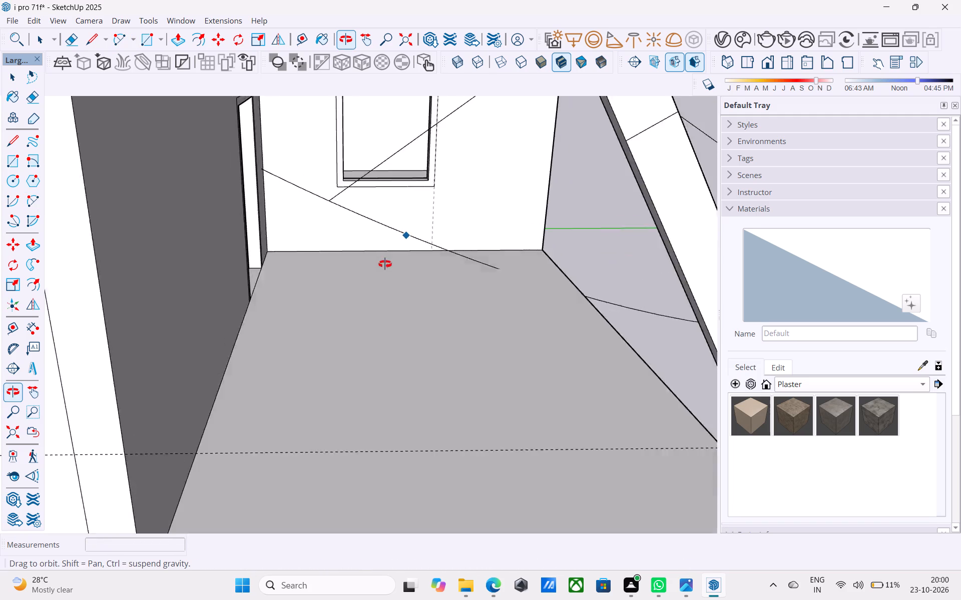
{"action": "middle_click_drag", "start_coordinate": [385, 264], "coordinate": [368, 272]}
{"action": "scroll", "coordinate": [367, 266], "scroll_direction": "down", "scroll_amount": 6}
{"action": "scroll", "coordinate": [323, 278], "scroll_direction": "up", "scroll_amount": 7}
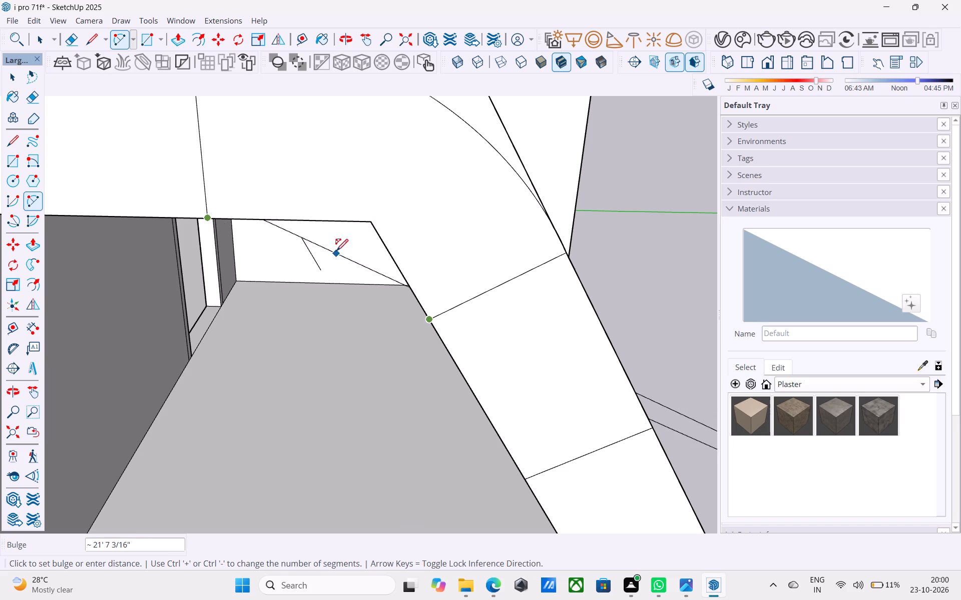
{"action": "scroll", "coordinate": [347, 226], "scroll_direction": "down", "scroll_amount": 2}
{"action": "middle_click_drag", "start_coordinate": [345, 237], "coordinate": [359, 228]}
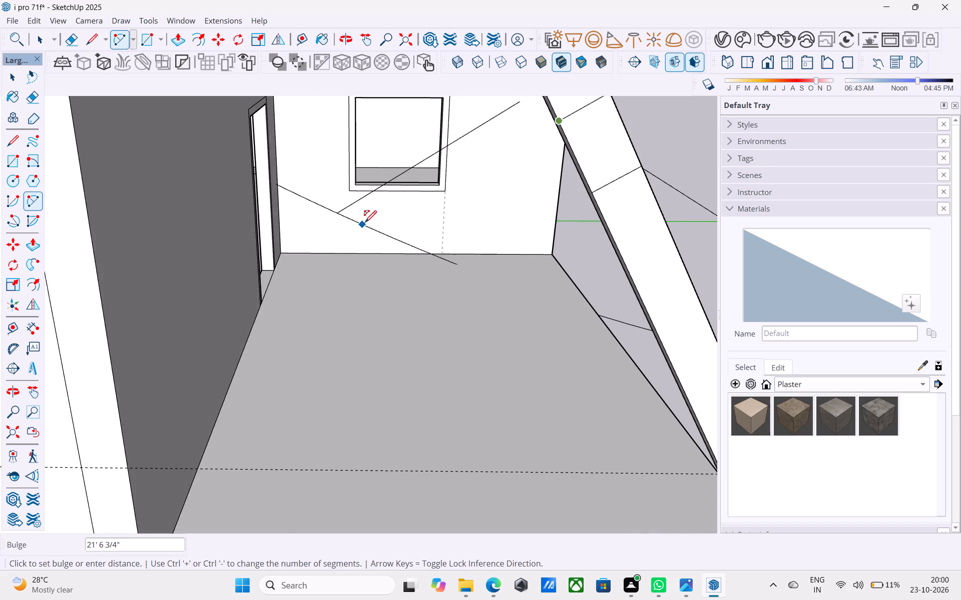
{"action": "scroll", "coordinate": [365, 223], "scroll_direction": "down", "scroll_amount": 4}
{"action": "middle_click_drag", "start_coordinate": [364, 229], "coordinate": [135, 264]}
{"action": "scroll", "coordinate": [447, 331], "scroll_direction": "up", "scroll_amount": 4}
{"action": "scroll", "coordinate": [364, 307], "scroll_direction": "up", "scroll_amount": 3}
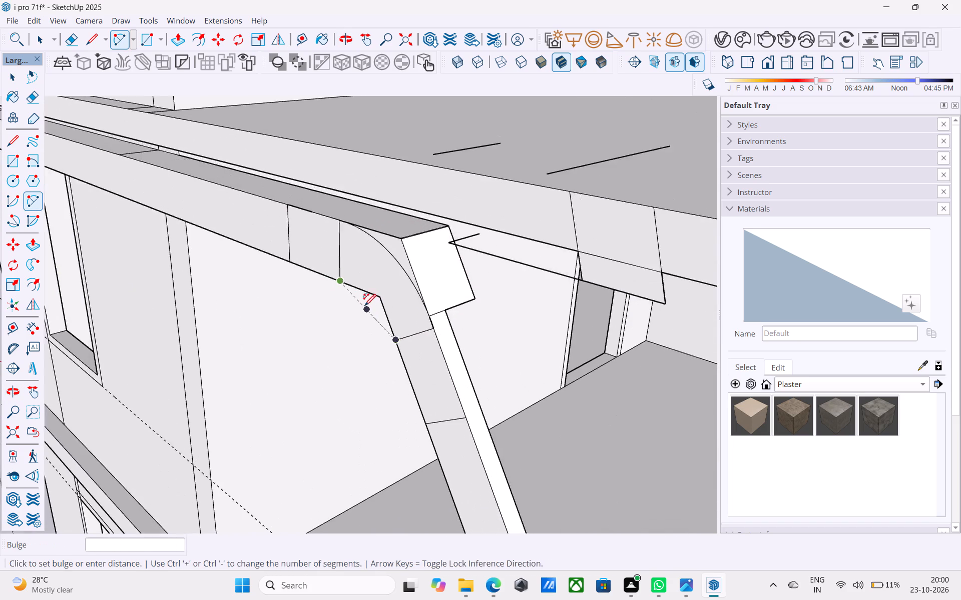
{"action": "scroll", "coordinate": [364, 307], "scroll_direction": "up", "scroll_amount": 1}
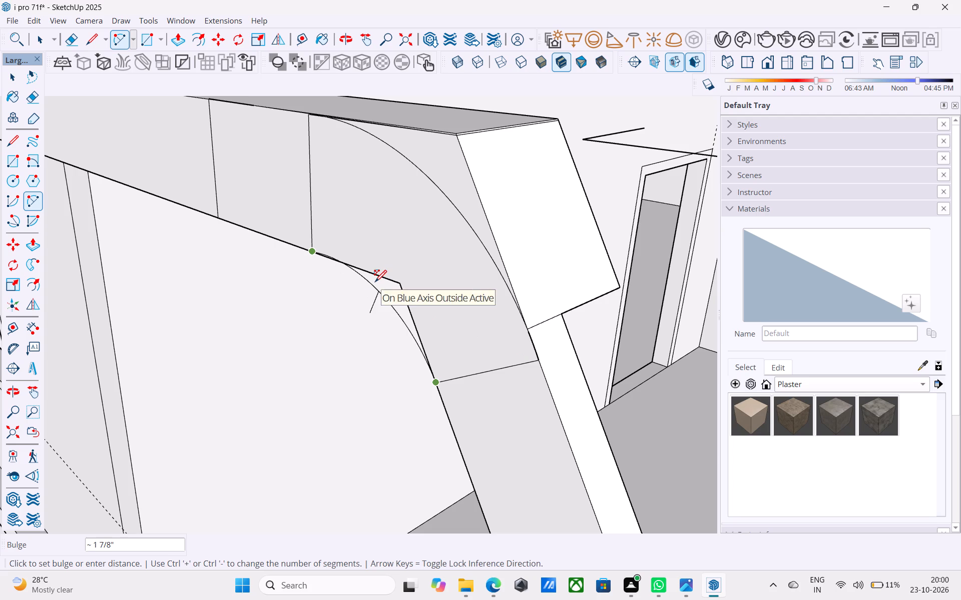
{"action": "left_click", "coordinate": [375, 287]}
Push/Pull the small face between the inner arc and the joint's inside corner through the full depth of the support.
{"action": "scroll", "coordinate": [377, 288], "scroll_direction": "up", "scroll_amount": 1}
{"action": "middle_click_drag", "start_coordinate": [384, 286], "coordinate": [658, 235]}
{"action": "middle_click_drag", "start_coordinate": [435, 278], "coordinate": [785, 179]}
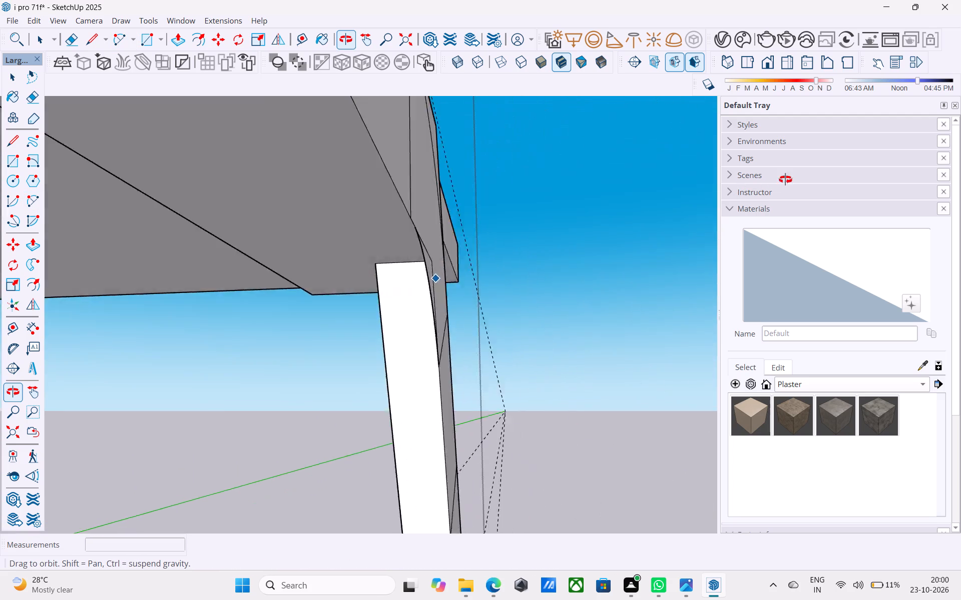
{"action": "middle_click_drag", "start_coordinate": [785, 179], "coordinate": [849, 166]}
{"action": "key", "text": "space"}
{"action": "middle_click_drag", "start_coordinate": [392, 288], "coordinate": [468, 286]}
{"action": "scroll", "coordinate": [468, 286], "scroll_direction": "up", "scroll_amount": 1}
{"action": "left_click", "coordinate": [459, 278]}
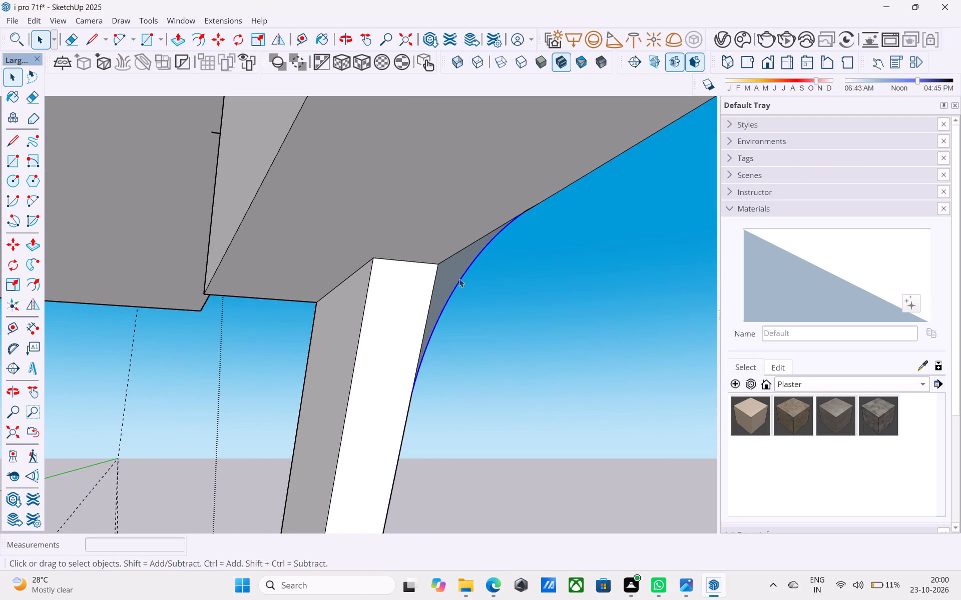
{"action": "left_click", "coordinate": [454, 277]}
{"action": "key", "text": "p"}
{"action": "left_click", "coordinate": [454, 277]}
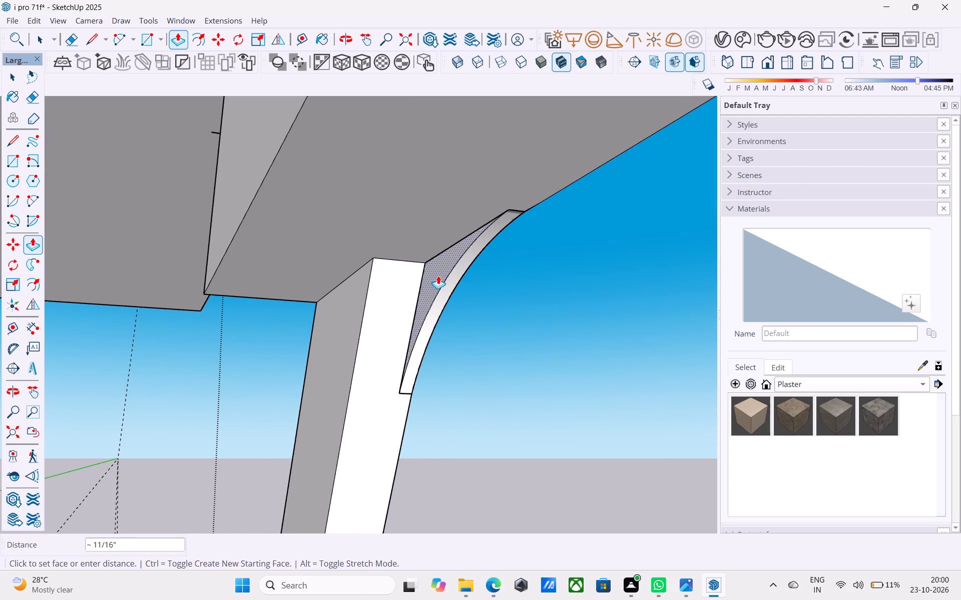
{"action": "left_click", "coordinate": [347, 424]}
Erase the old inside corner edges left on the front face above the inner arc.
{"action": "middle_click_drag", "start_coordinate": [356, 386], "coordinate": [0, 419]}
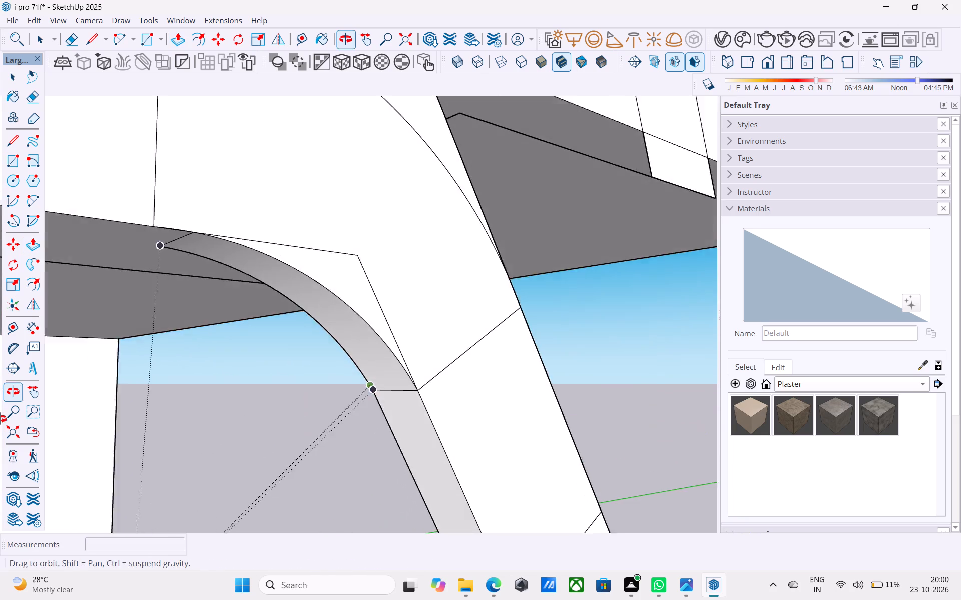
{"action": "middle_click_drag", "start_coordinate": [0, 419], "coordinate": [0, 420]}
{"action": "middle_click_drag", "start_coordinate": [234, 325], "coordinate": [147, 376]}
{"action": "key", "text": "e"}
{"action": "left_click_drag", "start_coordinate": [332, 270], "coordinate": [326, 243]}
{"action": "left_click_drag", "start_coordinate": [343, 273], "coordinate": [344, 273]}
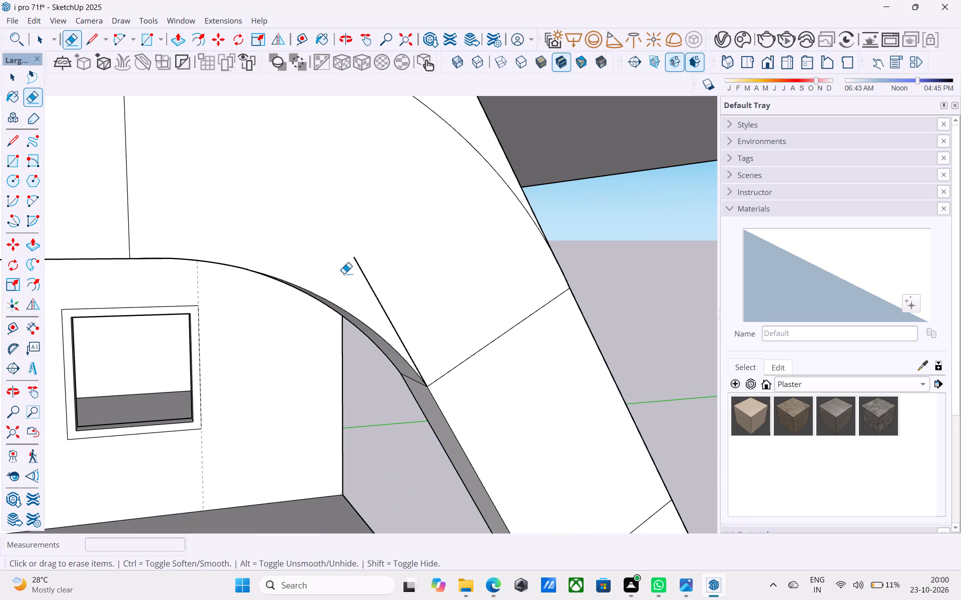
{"action": "left_click_drag", "start_coordinate": [344, 273], "coordinate": [384, 266]}
Push the outer corner face beyond the large arc back 3" to cut away the joint's sharp corner.
{"action": "scroll", "coordinate": [390, 267], "scroll_direction": "down", "scroll_amount": 12}
{"action": "middle_click_drag", "start_coordinate": [405, 295], "coordinate": [193, 341]}
{"action": "middle_click_drag", "start_coordinate": [390, 215], "coordinate": [374, 220]}
{"action": "scroll", "coordinate": [391, 229], "scroll_direction": "up", "scroll_amount": 4}
{"action": "key", "text": "space"}
{"action": "left_click", "coordinate": [416, 213]}
{"action": "key", "text": "p"}
{"action": "left_click", "coordinate": [416, 213]}
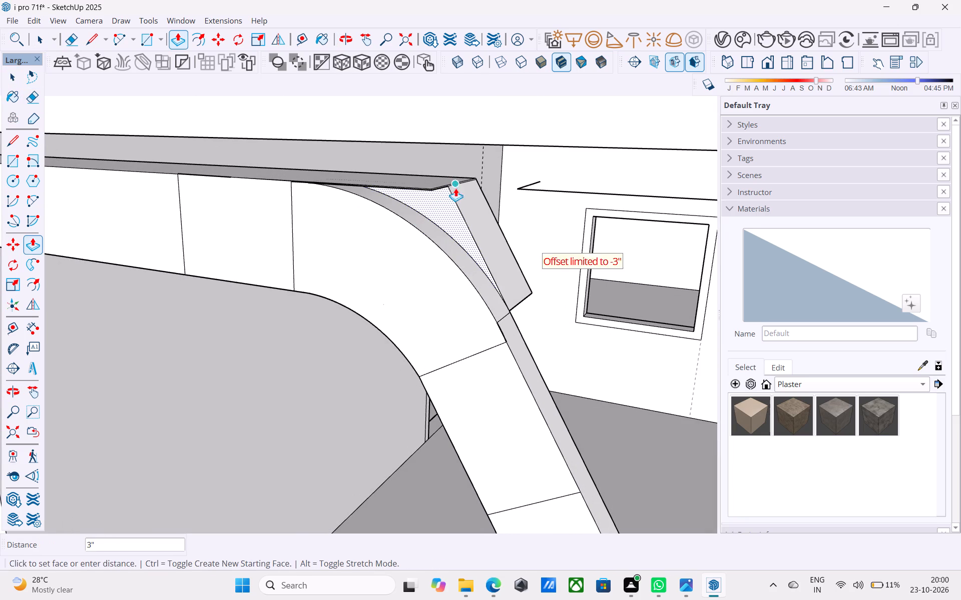
{"action": "left_click", "coordinate": [462, 186]}
{"action": "left_click", "coordinate": [452, 197]}
{"action": "left_click", "coordinate": [486, 188]}
{"action": "middle_click_drag", "start_coordinate": [462, 204], "coordinate": [476, 174]}
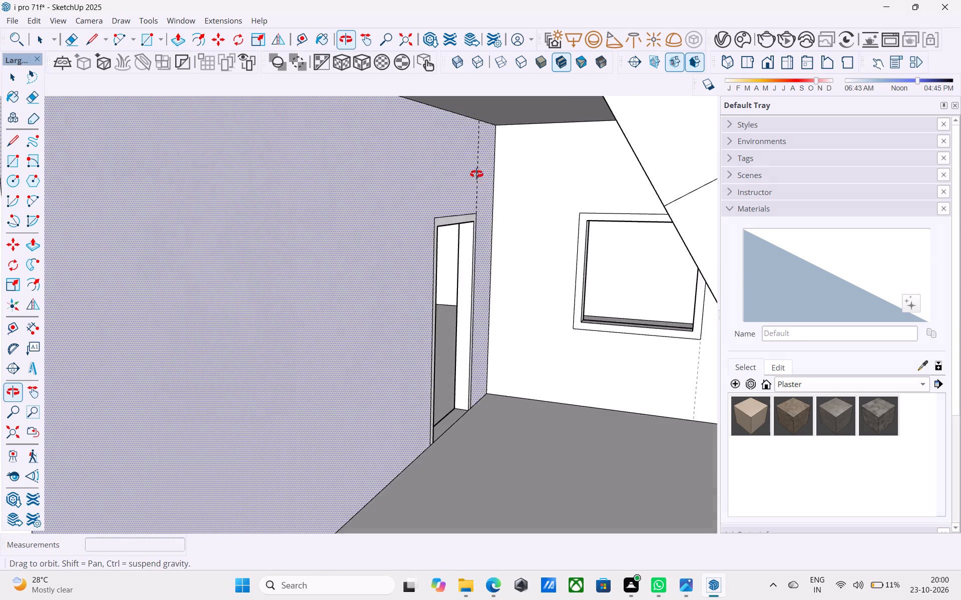
{"action": "middle_click_drag", "start_coordinate": [476, 174], "coordinate": [460, 214]}
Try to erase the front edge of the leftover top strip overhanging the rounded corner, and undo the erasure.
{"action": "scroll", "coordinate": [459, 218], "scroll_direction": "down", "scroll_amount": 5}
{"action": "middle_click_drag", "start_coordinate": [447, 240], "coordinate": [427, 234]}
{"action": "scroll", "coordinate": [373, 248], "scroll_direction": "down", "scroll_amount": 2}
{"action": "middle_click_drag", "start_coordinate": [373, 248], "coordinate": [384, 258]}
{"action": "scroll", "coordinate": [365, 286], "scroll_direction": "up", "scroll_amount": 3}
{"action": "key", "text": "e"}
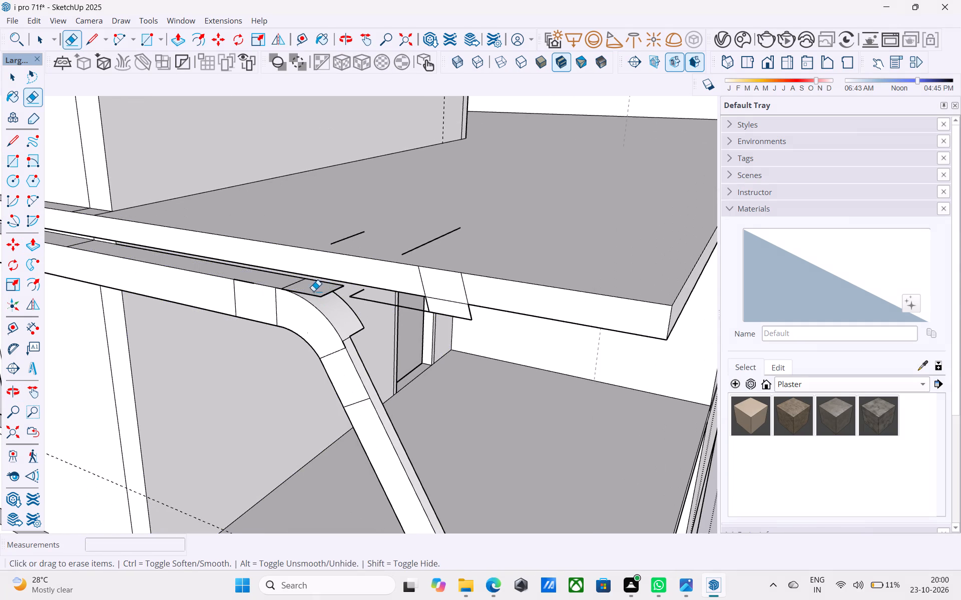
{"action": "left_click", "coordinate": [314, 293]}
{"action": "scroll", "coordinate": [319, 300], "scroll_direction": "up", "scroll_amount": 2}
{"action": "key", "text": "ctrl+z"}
Erase the short edge between the vertical cross line and the start of the outer arc, just below the beam's top edge.
{"action": "middle_click_drag", "start_coordinate": [313, 297], "coordinate": [299, 287]}
{"action": "scroll", "coordinate": [299, 287], "scroll_direction": "up", "scroll_amount": 4}
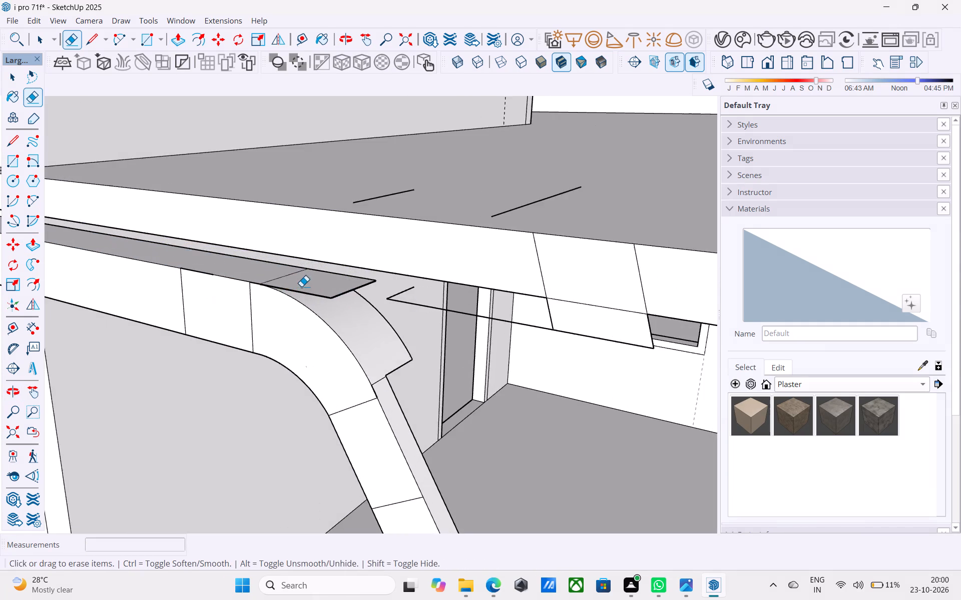
{"action": "scroll", "coordinate": [301, 286], "scroll_direction": "up", "scroll_amount": 6}
{"action": "key", "text": "space"}
{"action": "middle_click_drag", "start_coordinate": [311, 294], "coordinate": [414, 232]}
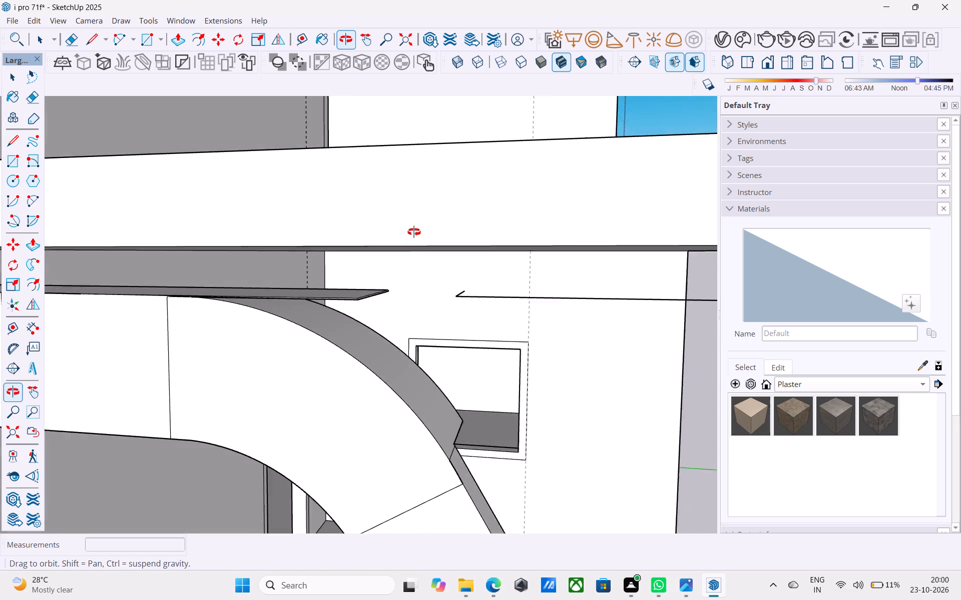
{"action": "middle_click_drag", "start_coordinate": [414, 232], "coordinate": [412, 303]}
{"action": "key", "text": "l"}
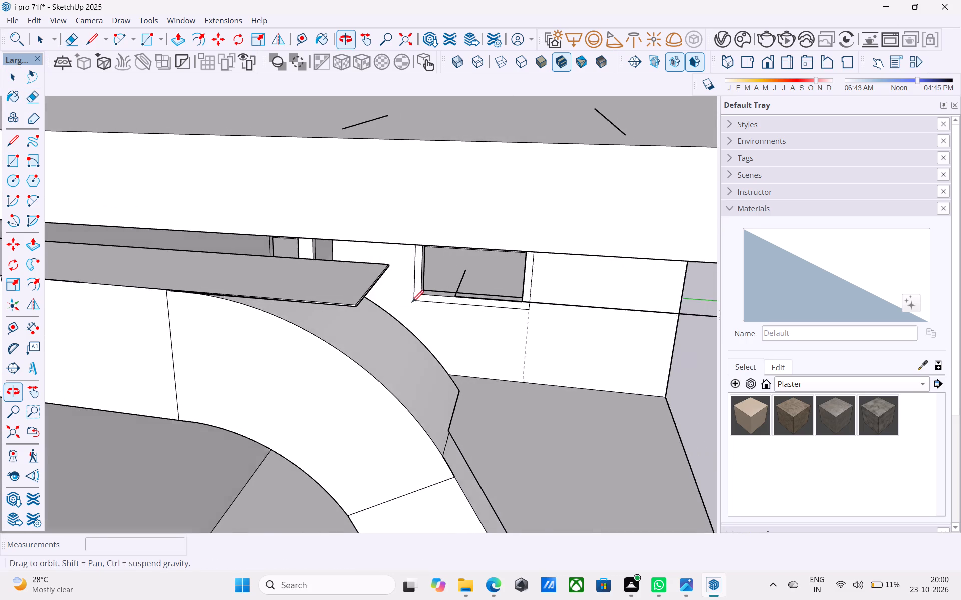
{"action": "middle_click_drag", "start_coordinate": [412, 303], "coordinate": [414, 303]}
{"action": "scroll", "coordinate": [193, 293], "scroll_direction": "up", "scroll_amount": 4}
{"action": "middle_click_drag", "start_coordinate": [165, 291], "coordinate": [246, 316], "text": "shift"}
{"action": "scroll", "coordinate": [241, 315], "scroll_direction": "up", "scroll_amount": 11}
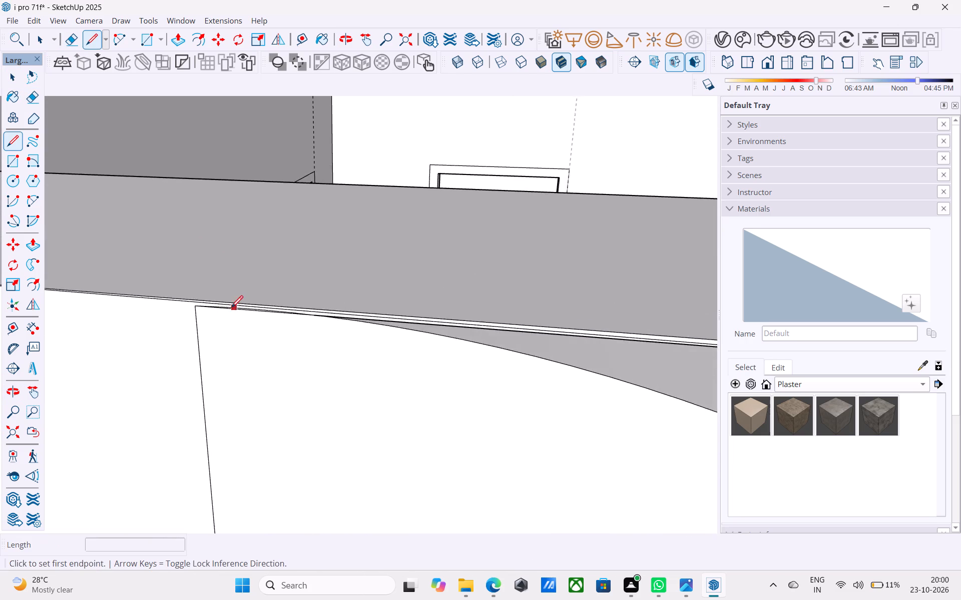
{"action": "scroll", "coordinate": [231, 308], "scroll_direction": "up", "scroll_amount": 6}
{"action": "middle_click_drag", "start_coordinate": [284, 309], "coordinate": [190, 325]}
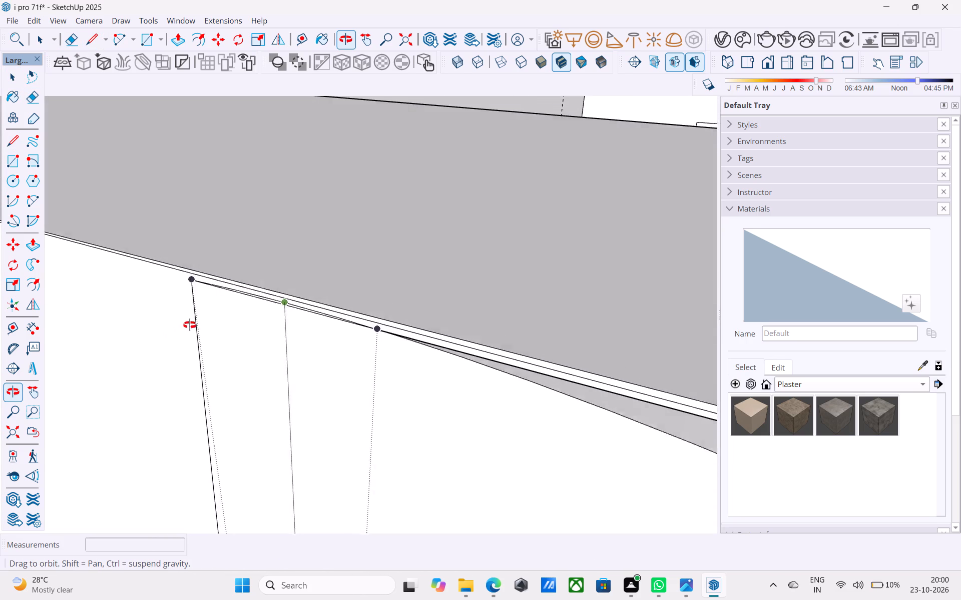
{"action": "middle_click_drag", "start_coordinate": [190, 325], "coordinate": [190, 322]}
{"action": "scroll", "coordinate": [262, 302], "scroll_direction": "up", "scroll_amount": 4}
{"action": "key", "text": "e"}
{"action": "left_click_drag", "start_coordinate": [254, 294], "coordinate": [254, 301]}
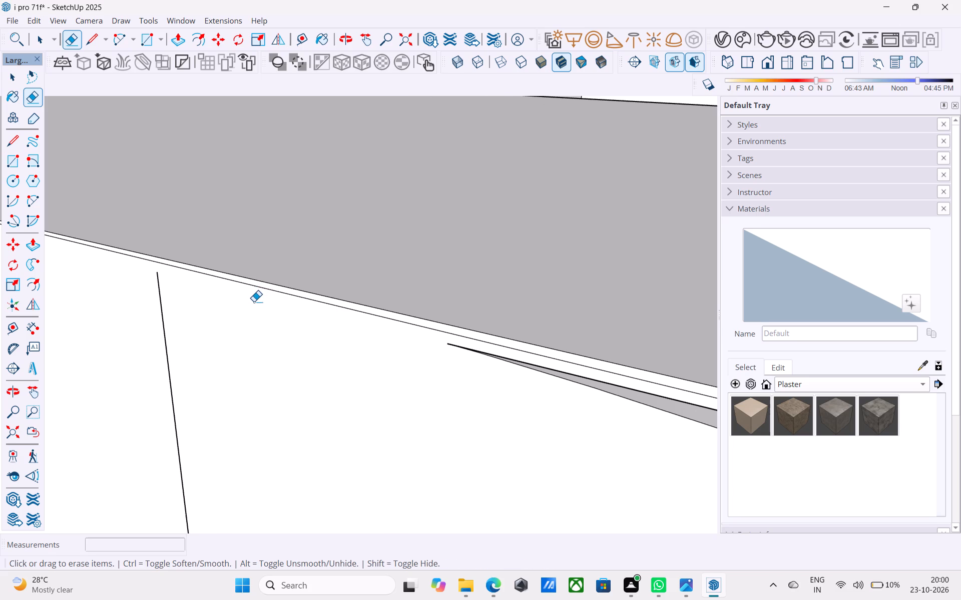
{"action": "scroll", "coordinate": [219, 301], "scroll_direction": "down", "scroll_amount": 5}
{"action": "middle_click_drag", "start_coordinate": [335, 319], "coordinate": [331, 315]}
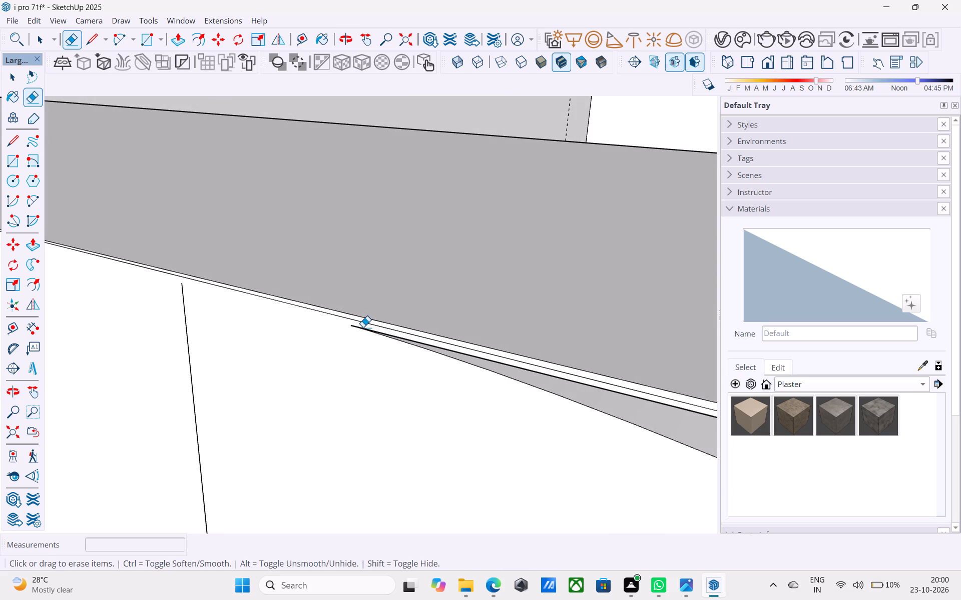
Draw a short edge of about 1/16" across the side of the thin top panel where the curve begins.
{"action": "key", "text": "l"}
{"action": "scroll", "coordinate": [364, 327], "scroll_direction": "up", "scroll_amount": 12}
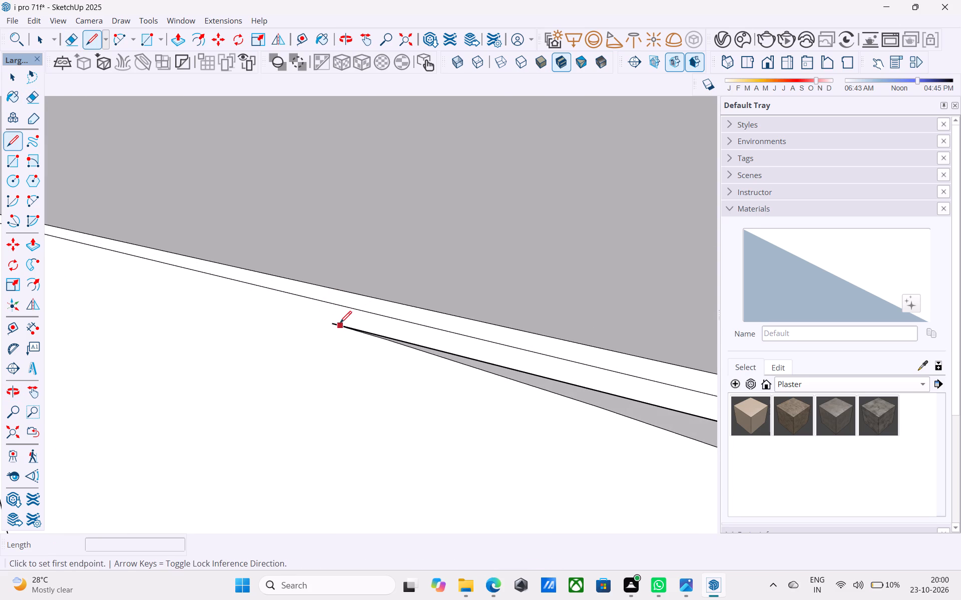
{"action": "left_click", "coordinate": [338, 324]}
{"action": "left_click", "coordinate": [332, 291]}
{"action": "scroll", "coordinate": [322, 288], "scroll_direction": "down", "scroll_amount": 13}
{"action": "key", "text": "space"}
Draw a line across the band's top face from the short edge to its far side, splitting off the part overhanging the curve.
{"action": "scroll", "coordinate": [299, 293], "scroll_direction": "up", "scroll_amount": 1}
{"action": "scroll", "coordinate": [299, 294], "scroll_direction": "down", "scroll_amount": 20}
{"action": "scroll", "coordinate": [299, 294], "scroll_direction": "down", "scroll_amount": 2}
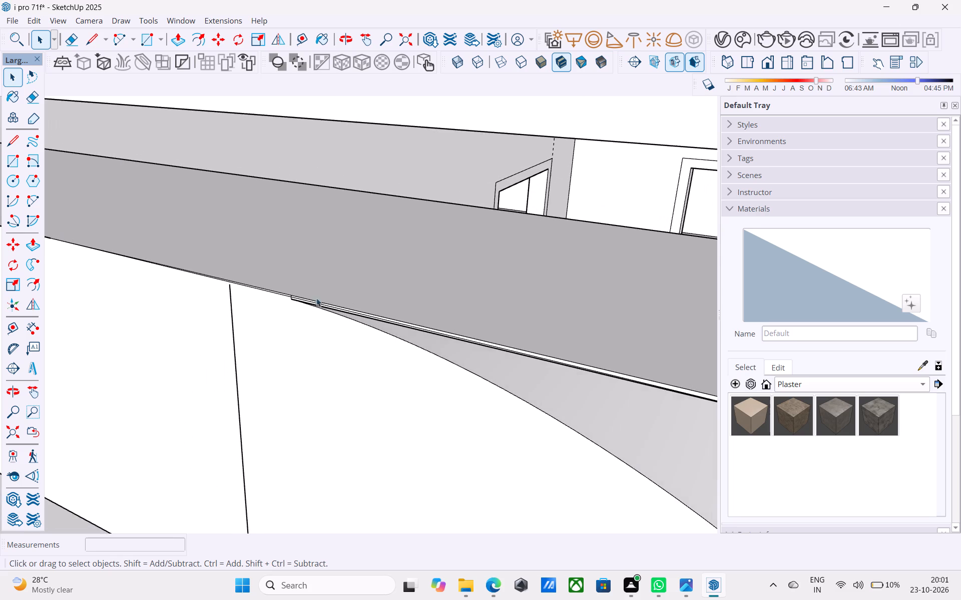
{"action": "scroll", "coordinate": [278, 294], "scroll_direction": "down", "scroll_amount": 6}
{"action": "middle_click_drag", "start_coordinate": [441, 332], "coordinate": [431, 325]}
{"action": "scroll", "coordinate": [424, 326], "scroll_direction": "up", "scroll_amount": 5}
{"action": "scroll", "coordinate": [214, 289], "scroll_direction": "up", "scroll_amount": 3}
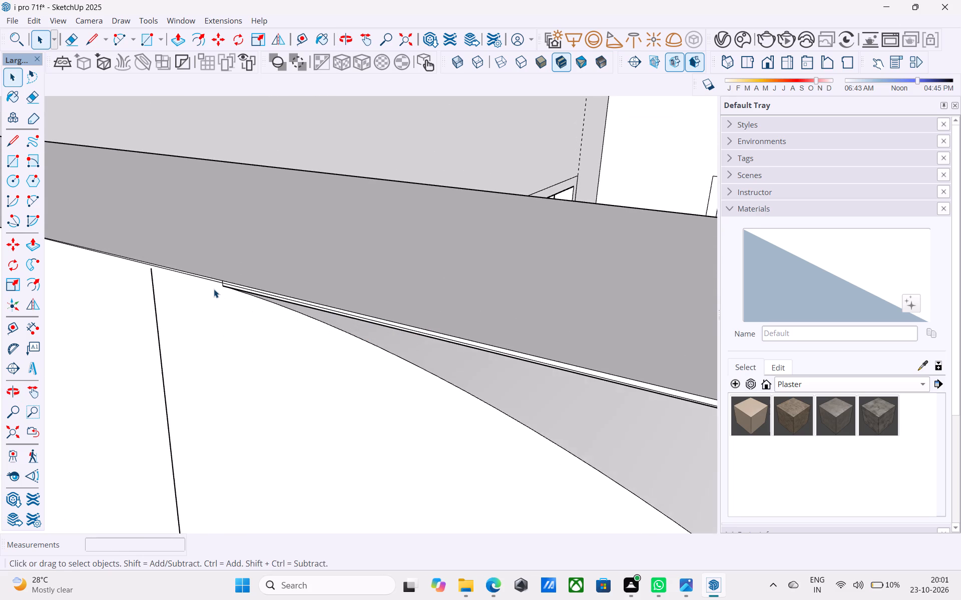
{"action": "scroll", "coordinate": [214, 289], "scroll_direction": "up", "scroll_amount": 5}
{"action": "key", "text": "l"}
{"action": "scroll", "coordinate": [220, 274], "scroll_direction": "up", "scroll_amount": 6}
{"action": "left_click", "coordinate": [232, 274]}
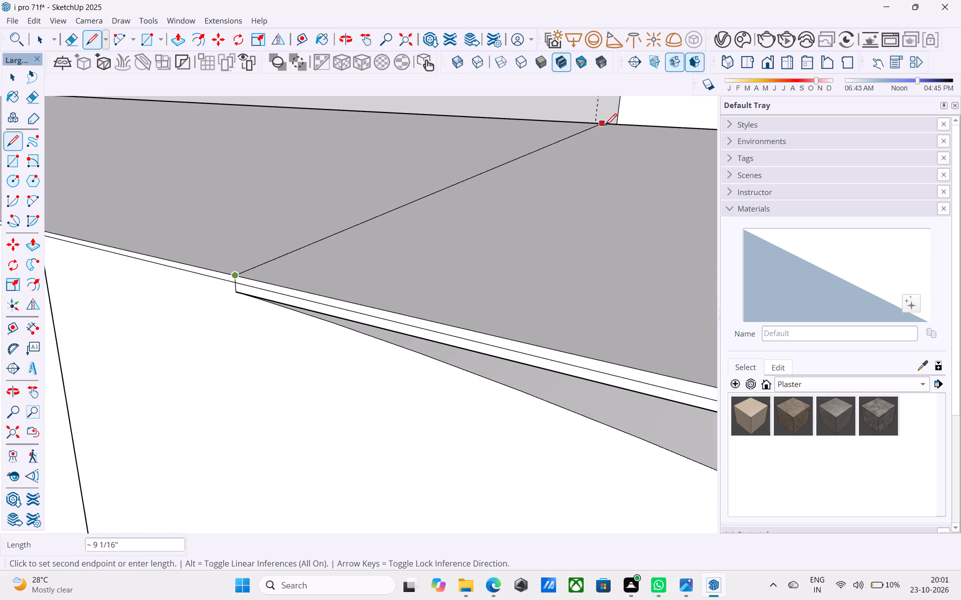
{"action": "left_click", "coordinate": [674, 128]}
{"action": "scroll", "coordinate": [449, 161], "scroll_direction": "down", "scroll_amount": 3}
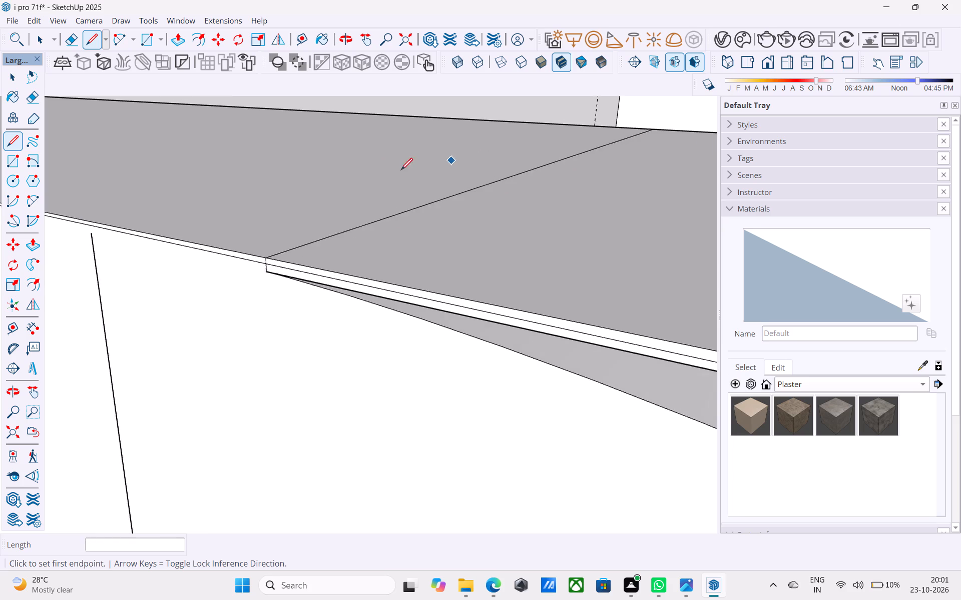
Push/Pull the split-off top face overhanging the curve slightly, through the panel's small thickness.
{"action": "scroll", "coordinate": [401, 171], "scroll_direction": "down", "scroll_amount": 20}
{"action": "scroll", "coordinate": [401, 171], "scroll_direction": "down", "scroll_amount": 2}
{"action": "middle_click_drag", "start_coordinate": [295, 237], "coordinate": [239, 227]}
{"action": "key", "text": "space"}
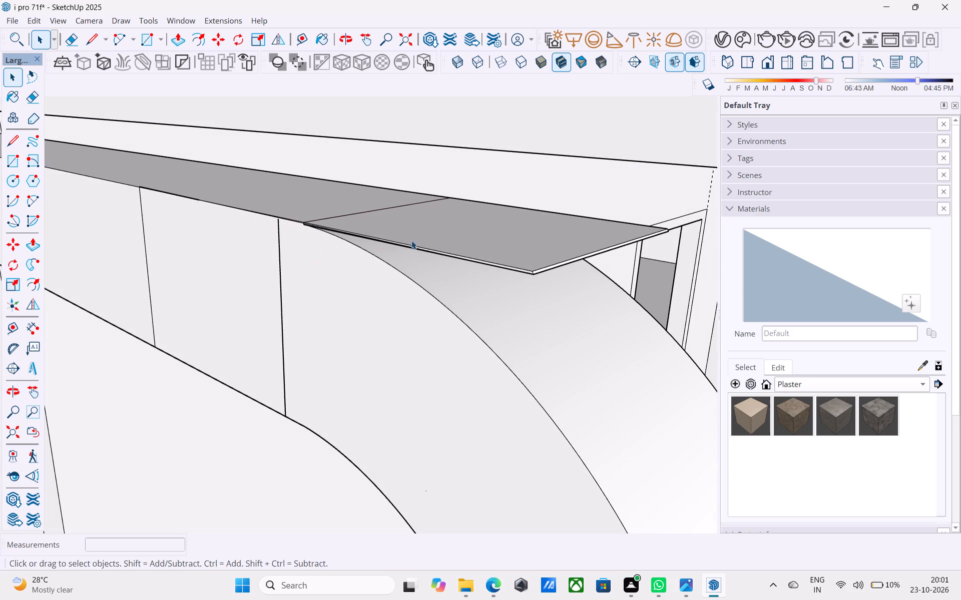
{"action": "left_click", "coordinate": [425, 235]}
{"action": "key", "text": "p"}
{"action": "left_click", "coordinate": [425, 235]}
{"action": "left_click", "coordinate": [425, 240]}
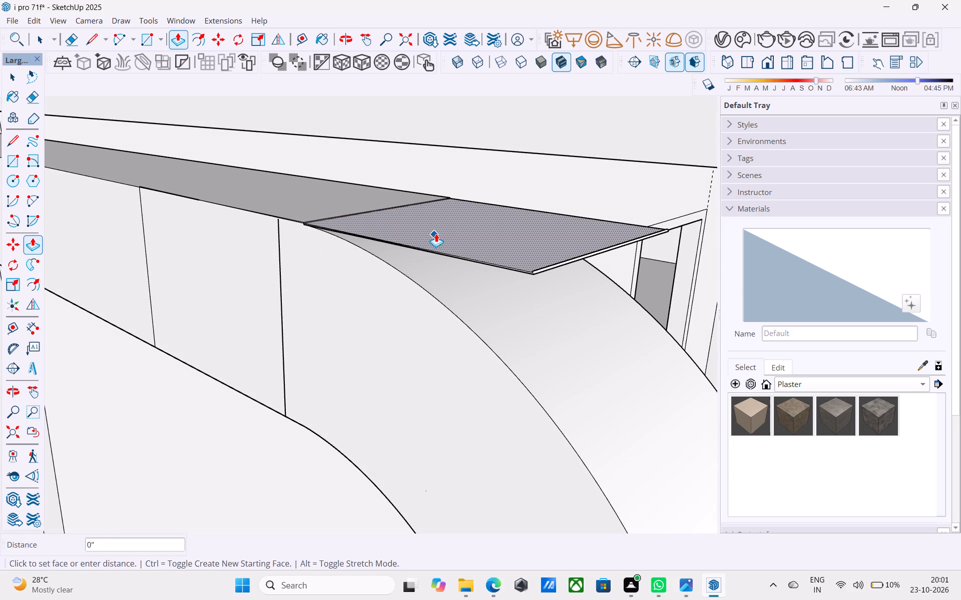
{"action": "left_click", "coordinate": [436, 234]}
{"action": "key", "text": "space"}
{"action": "scroll", "coordinate": [473, 247], "scroll_direction": "up", "scroll_amount": 4}
{"action": "left_click", "coordinate": [473, 247]}
{"action": "key", "text": "p"}
{"action": "left_click", "coordinate": [473, 247]}
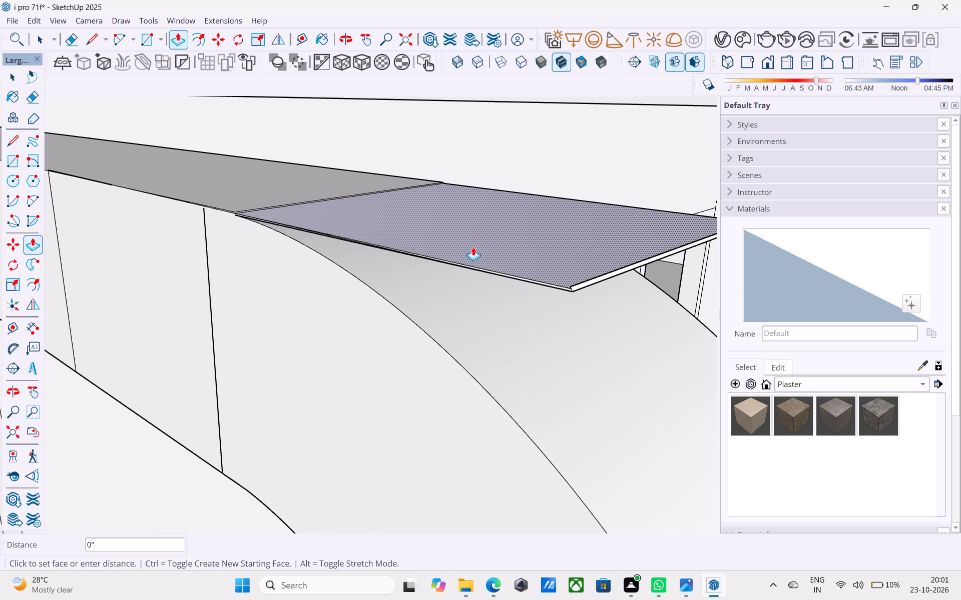
{"action": "key", "text": "space"}
Erase the front and rear edges of the thin panel that overhangs the curved part of the band.
{"action": "scroll", "coordinate": [517, 259], "scroll_direction": "up", "scroll_amount": 4}
{"action": "left_click", "coordinate": [517, 259]}
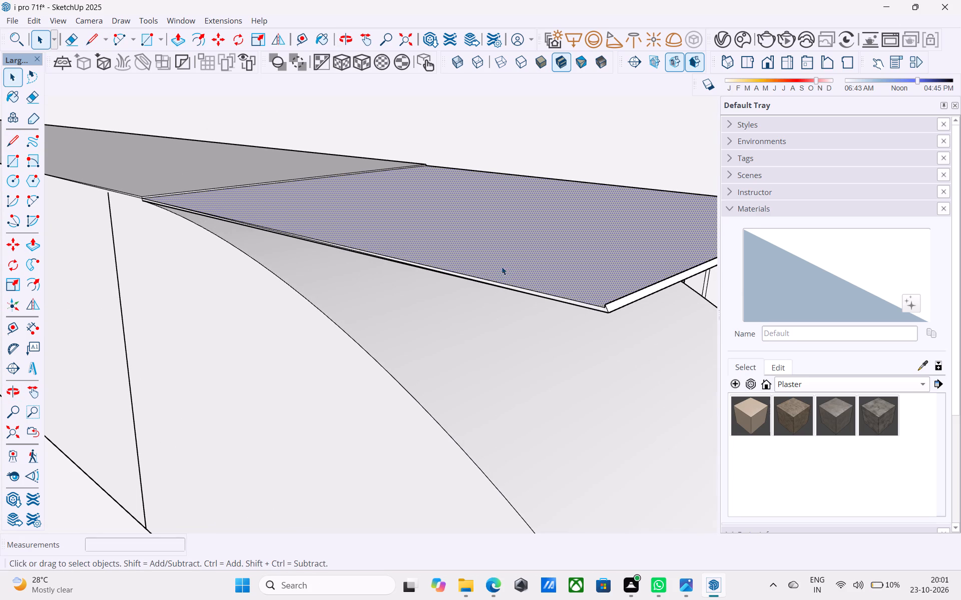
{"action": "key", "text": "e"}
{"action": "left_click_drag", "start_coordinate": [481, 270], "coordinate": [479, 285]}
{"action": "scroll", "coordinate": [382, 279], "scroll_direction": "down", "scroll_amount": 5}
{"action": "middle_click_drag", "start_coordinate": [386, 281], "coordinate": [406, 276]}
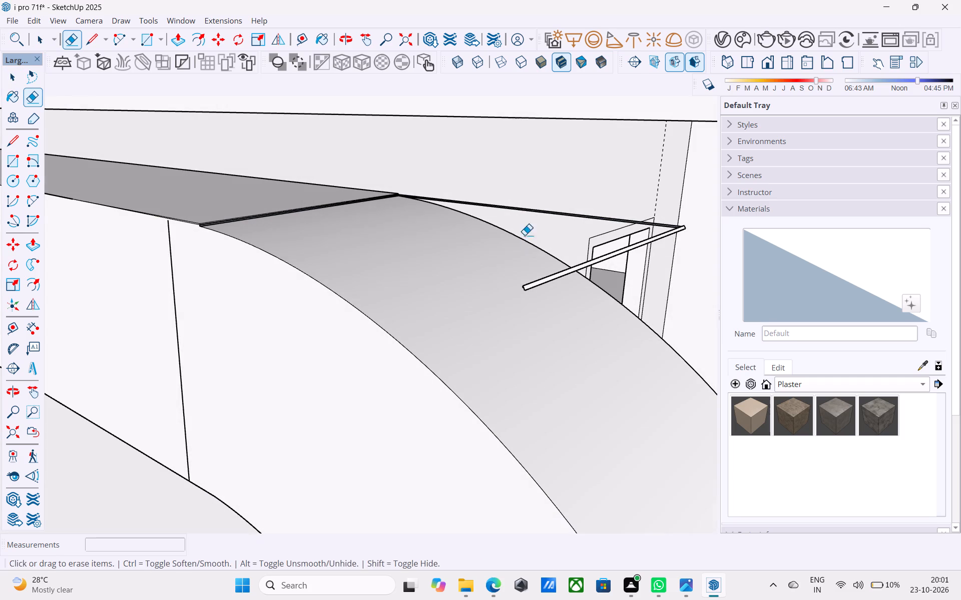
{"action": "left_click_drag", "start_coordinate": [527, 222], "coordinate": [522, 176]}
Erase the stray leftover edges floating above and beside the curved part of the band.
{"action": "middle_click_drag", "start_coordinate": [540, 239], "coordinate": [585, 220]}
{"action": "scroll", "coordinate": [472, 234], "scroll_direction": "down", "scroll_amount": 5}
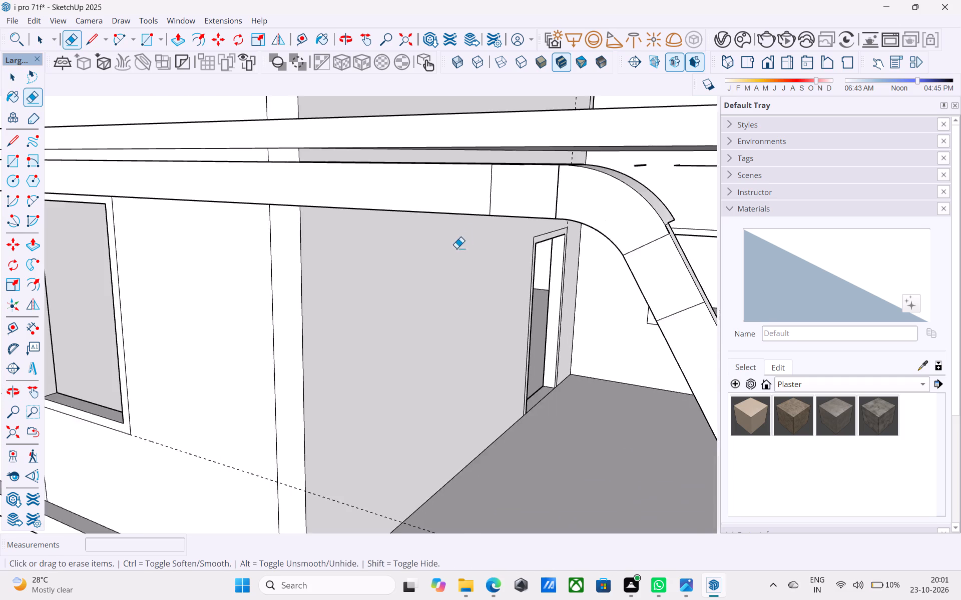
{"action": "scroll", "coordinate": [456, 248], "scroll_direction": "down", "scroll_amount": 11}
{"action": "middle_click_drag", "start_coordinate": [453, 273], "coordinate": [406, 284]}
{"action": "scroll", "coordinate": [402, 281], "scroll_direction": "up", "scroll_amount": 19}
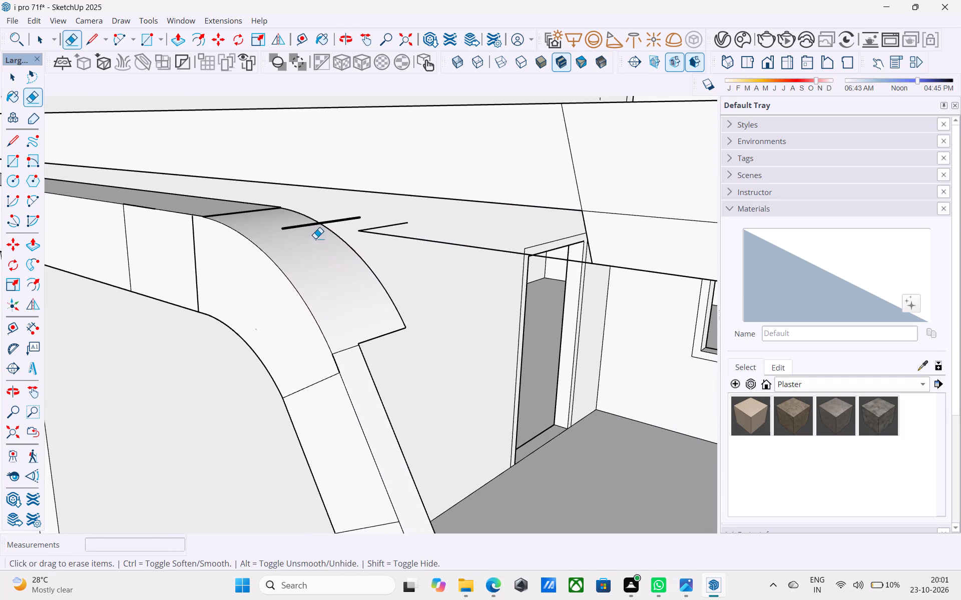
{"action": "left_click_drag", "start_coordinate": [303, 225], "coordinate": [299, 221]}
{"action": "left_click", "coordinate": [306, 229]}
{"action": "left_click_drag", "start_coordinate": [287, 228], "coordinate": [277, 229]}
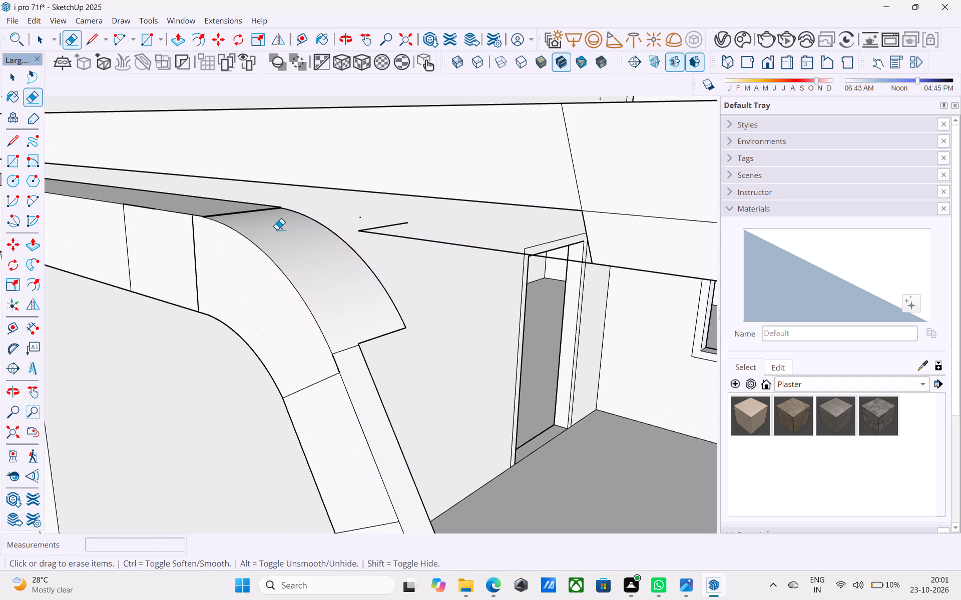
{"action": "left_click", "coordinate": [357, 215]}
{"action": "left_click_drag", "start_coordinate": [372, 223], "coordinate": [387, 245]}
Push/Pull the sloping leg's inner side face out until it is flush with the edge of the curved band.
{"action": "scroll", "coordinate": [413, 246], "scroll_direction": "down", "scroll_amount": 6}
{"action": "middle_click_drag", "start_coordinate": [376, 249], "coordinate": [481, 207]}
{"action": "scroll", "coordinate": [431, 210], "scroll_direction": "down", "scroll_amount": 6}
{"action": "middle_click_drag", "start_coordinate": [434, 227], "coordinate": [375, 218]}
{"action": "scroll", "coordinate": [590, 173], "scroll_direction": "down", "scroll_amount": 9}
{"action": "middle_click_drag", "start_coordinate": [492, 226], "coordinate": [390, 227]}
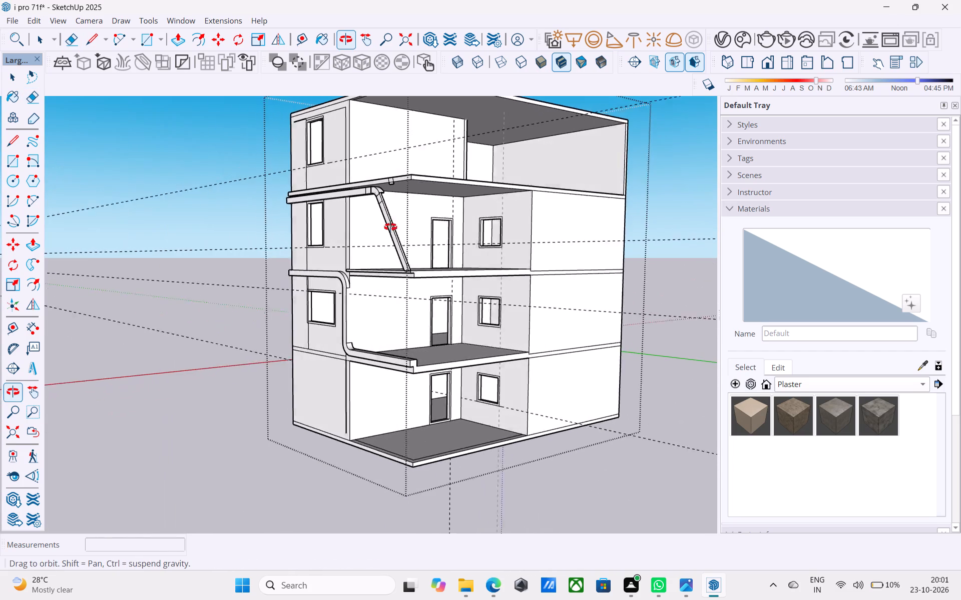
{"action": "middle_click_drag", "start_coordinate": [390, 227], "coordinate": [369, 229]}
{"action": "scroll", "coordinate": [343, 208], "scroll_direction": "up", "scroll_amount": 12}
{"action": "middle_click_drag", "start_coordinate": [366, 199], "coordinate": [294, 196]}
{"action": "scroll", "coordinate": [333, 167], "scroll_direction": "up", "scroll_amount": 4}
{"action": "middle_click_drag", "start_coordinate": [332, 165], "coordinate": [321, 160]}
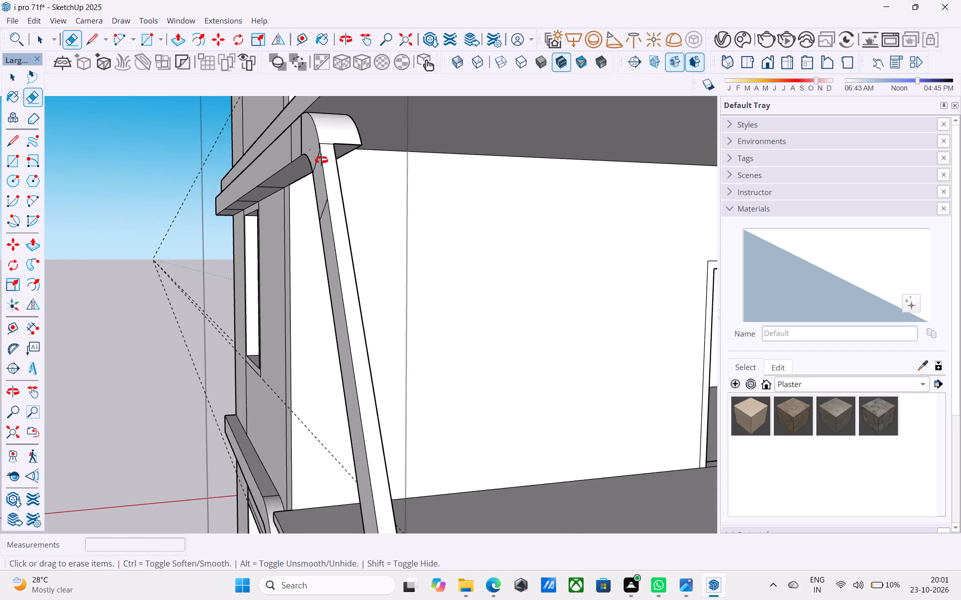
{"action": "middle_click_drag", "start_coordinate": [321, 160], "coordinate": [288, 139]}
{"action": "key", "text": "space"}
{"action": "left_click", "coordinate": [345, 157]}
{"action": "middle_click_drag", "start_coordinate": [345, 157], "coordinate": [188, 154]}
{"action": "left_click", "coordinate": [306, 176]}
{"action": "key", "text": "p"}
{"action": "left_click", "coordinate": [306, 176]}
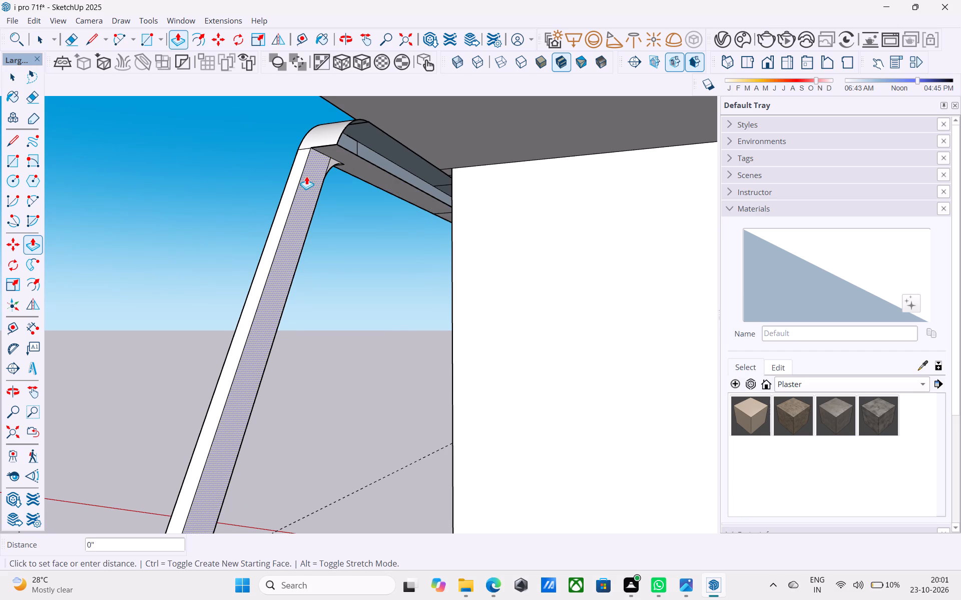
{"action": "left_click", "coordinate": [337, 136]}
{"action": "key", "text": "space"}
Draw a vertical line about 7 1/2" long from the sloping leg's top inner corner up to the curved band's edge.
{"action": "middle_click_drag", "start_coordinate": [340, 138], "coordinate": [332, 175]}
{"action": "scroll", "coordinate": [338, 141], "scroll_direction": "up", "scroll_amount": 7}
{"action": "middle_click_drag", "start_coordinate": [339, 139], "coordinate": [281, 180]}
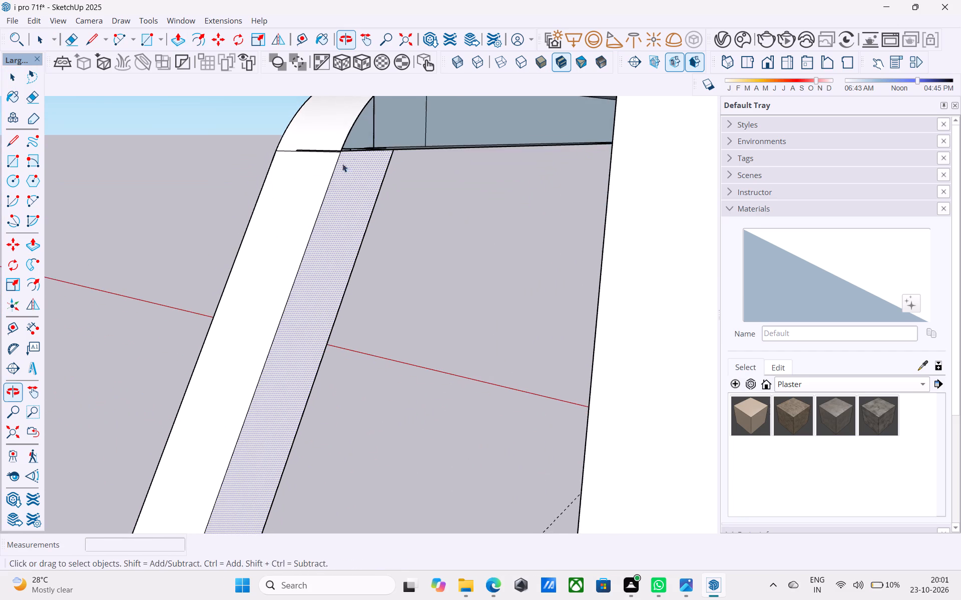
{"action": "middle_click_drag", "start_coordinate": [359, 152], "coordinate": [327, 238]}
{"action": "key", "text": "l"}
{"action": "middle_click_drag", "start_coordinate": [336, 255], "coordinate": [334, 251], "text": "shift"}
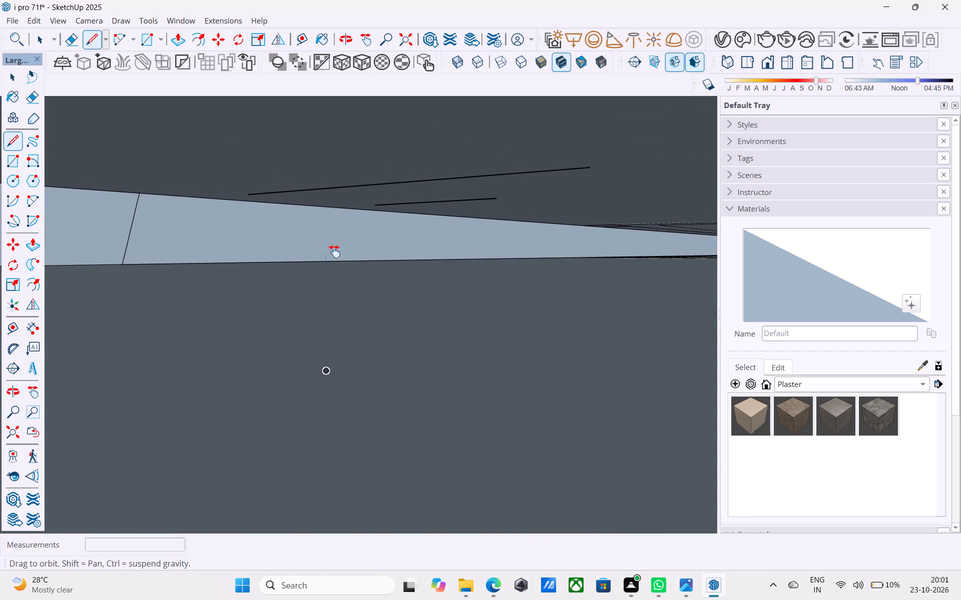
{"action": "middle_click_drag", "start_coordinate": [334, 251], "coordinate": [317, 124], "text": "shift"}
{"action": "scroll", "coordinate": [340, 223], "scroll_direction": "up", "scroll_amount": 7}
{"action": "middle_click_drag", "start_coordinate": [365, 243], "coordinate": [369, 254]}
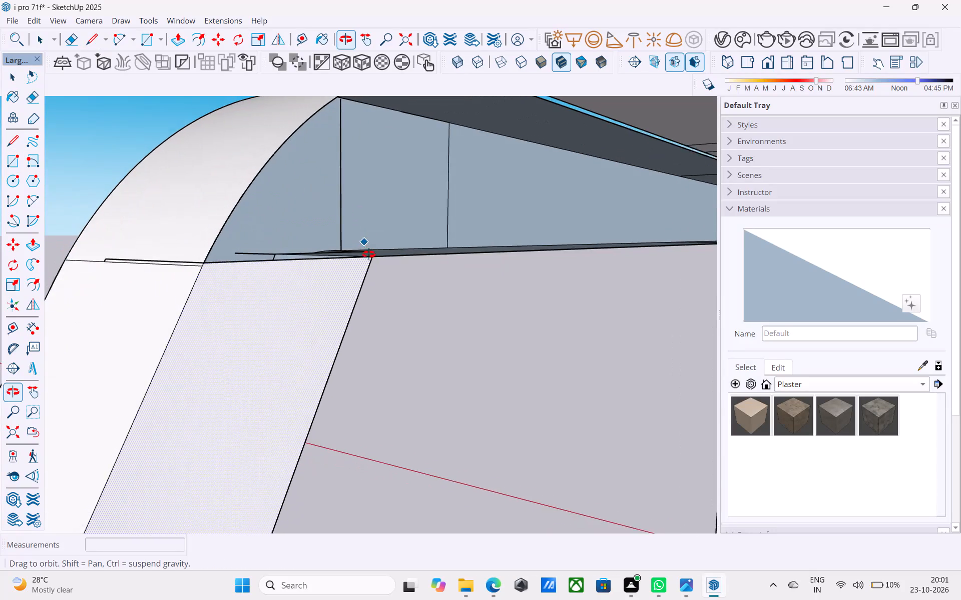
{"action": "middle_click_drag", "start_coordinate": [369, 254], "coordinate": [374, 261]}
{"action": "left_click", "coordinate": [378, 275]}
{"action": "scroll", "coordinate": [391, 190], "scroll_direction": "up", "scroll_amount": 1}
{"action": "middle_click_drag", "start_coordinate": [391, 190], "coordinate": [377, 223]}
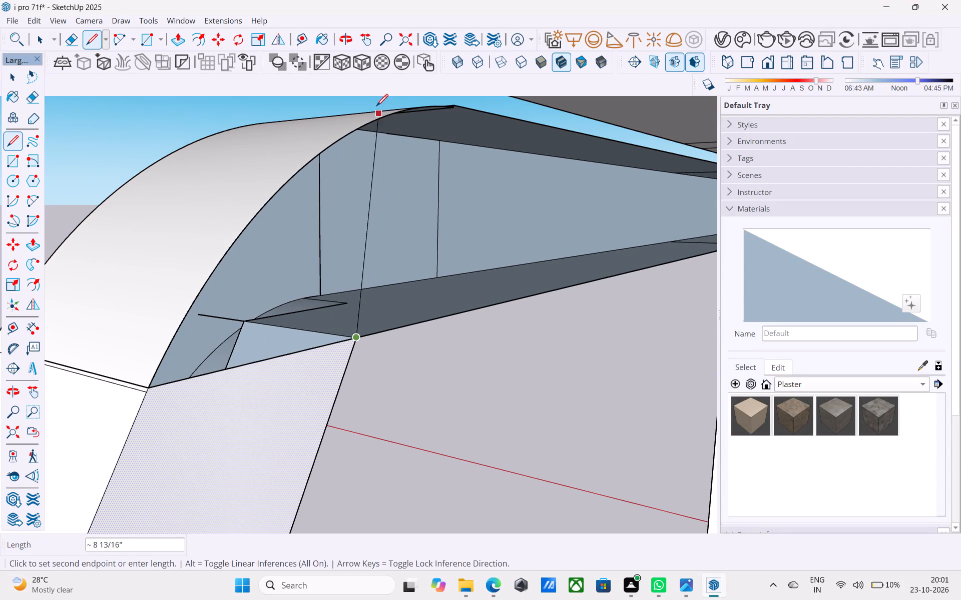
{"action": "left_click", "coordinate": [359, 128]}
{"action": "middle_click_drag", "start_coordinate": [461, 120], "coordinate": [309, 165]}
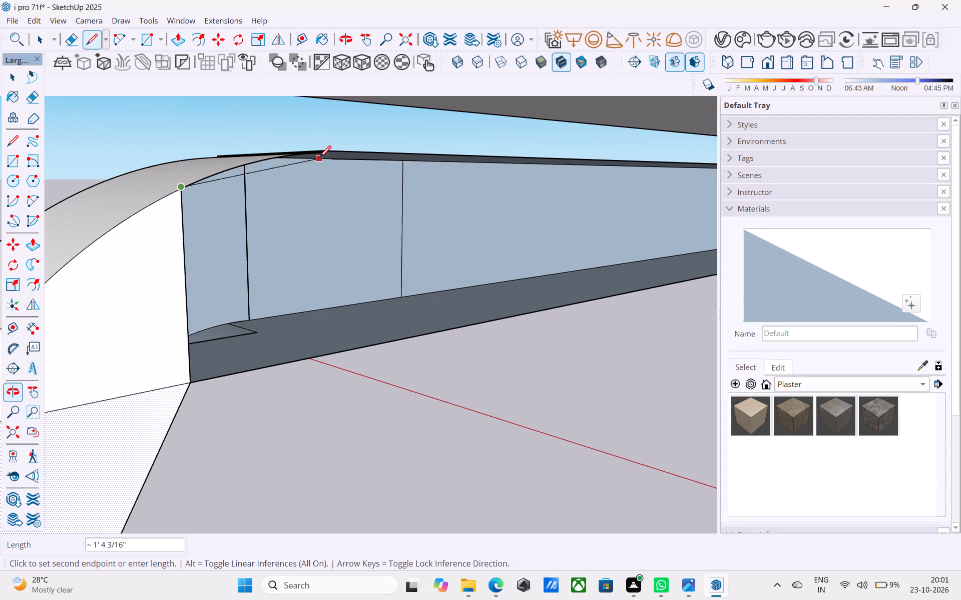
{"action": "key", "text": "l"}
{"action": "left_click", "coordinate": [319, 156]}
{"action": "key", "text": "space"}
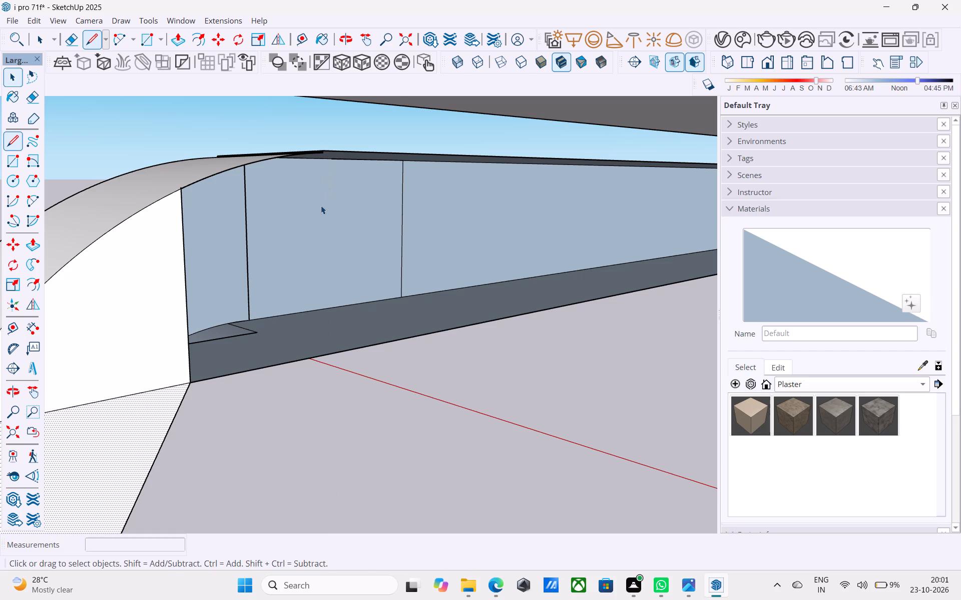
Draw a 9" vertical line between the top and bottom edges of the open side of the horizontal band.
{"action": "type", "text": "l"}
{"action": "left_click", "coordinate": [416, 153]}
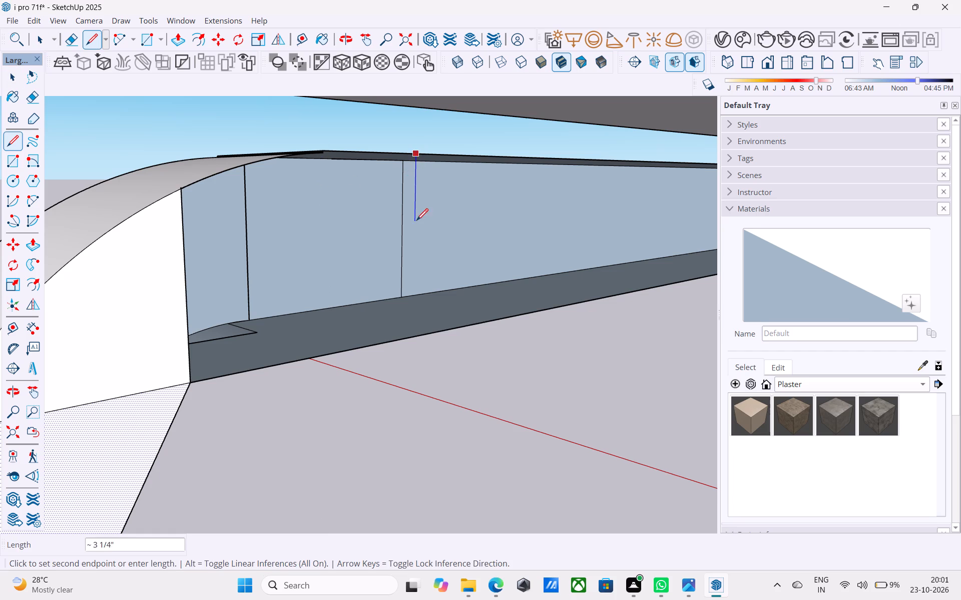
{"action": "left_click", "coordinate": [413, 336]}
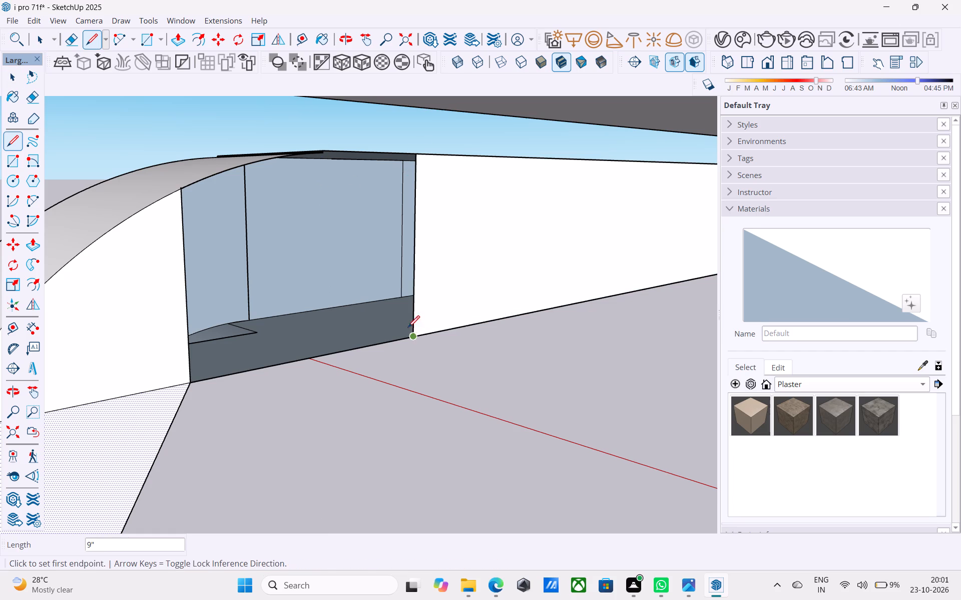
{"action": "key", "text": "space"}
Draw a line of about 1' from the upper end of the curve-side vertical line across to the 9" vertical line.
{"action": "middle_click_drag", "start_coordinate": [403, 203], "coordinate": [370, 198]}
{"action": "key", "text": "l"}
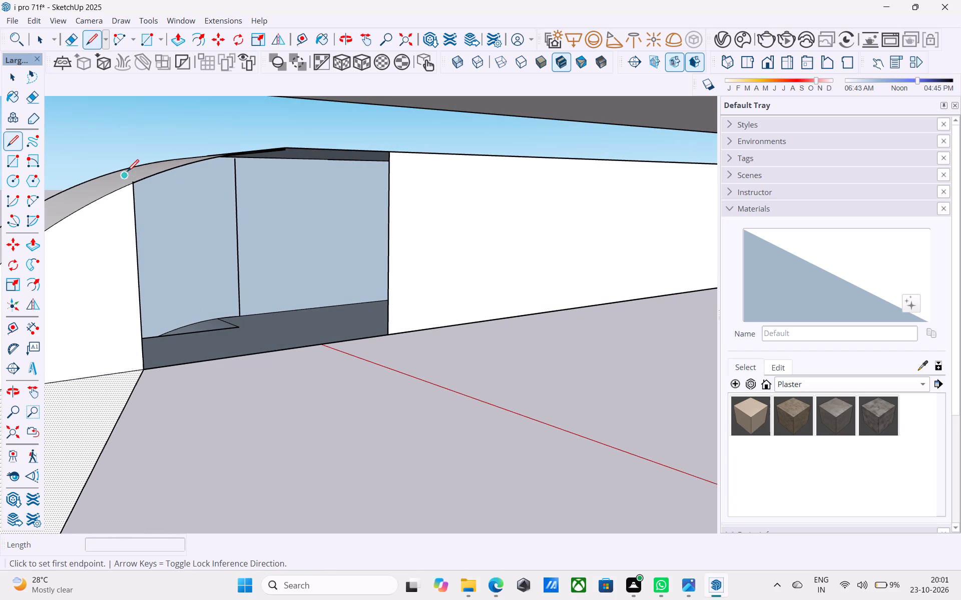
{"action": "left_click", "coordinate": [132, 182]}
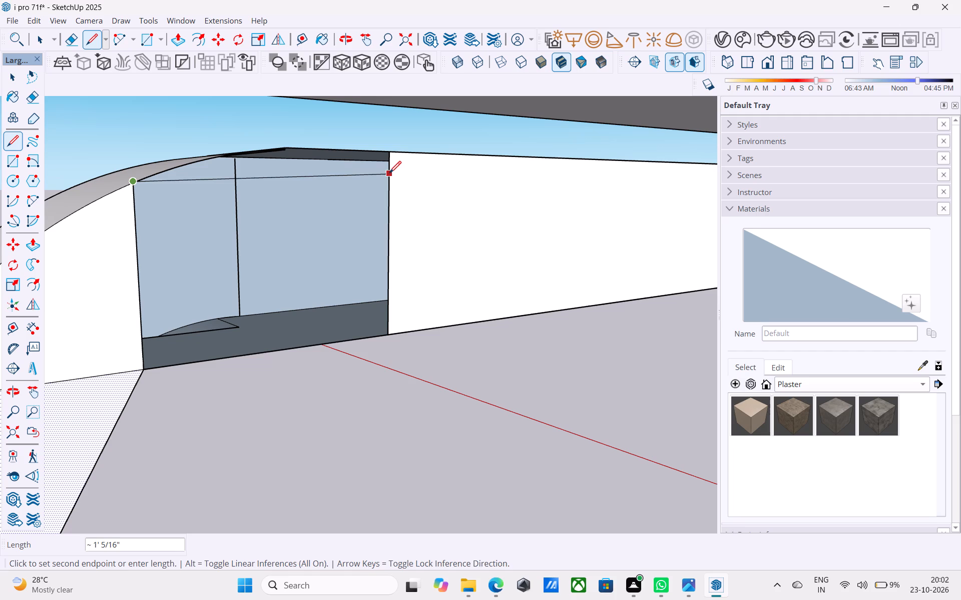
{"action": "left_click", "coordinate": [392, 181]}
{"action": "key", "text": "space"}
Erase the short stub of the connecting line that overshoots the curved band's edge.
{"action": "middle_click_drag", "start_coordinate": [382, 178], "coordinate": [479, 204]}
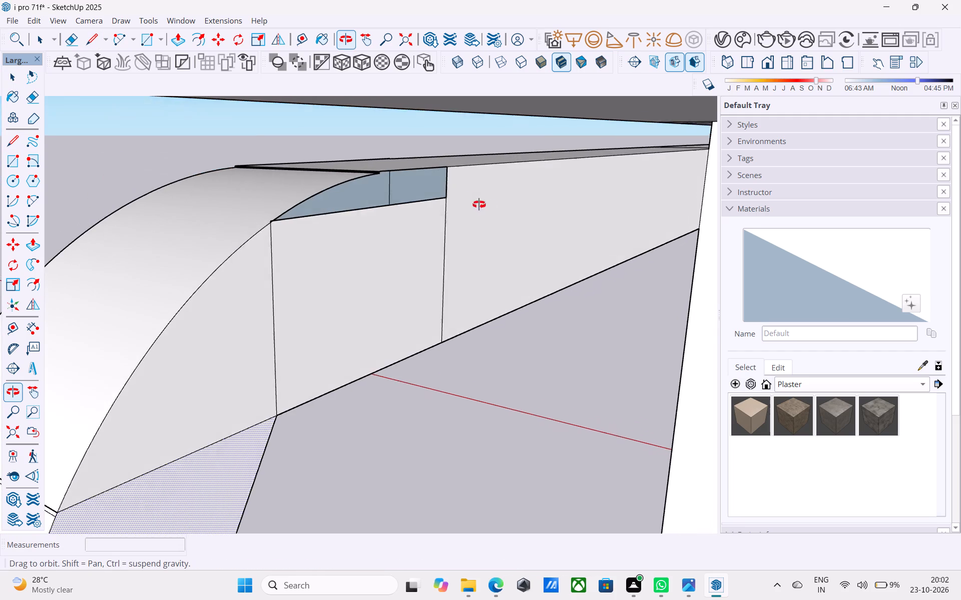
{"action": "middle_click_drag", "start_coordinate": [479, 204], "coordinate": [485, 208]}
{"action": "scroll", "coordinate": [375, 210], "scroll_direction": "up", "scroll_amount": 3}
{"action": "scroll", "coordinate": [255, 243], "scroll_direction": "up", "scroll_amount": 3}
{"action": "scroll", "coordinate": [176, 278], "scroll_direction": "up", "scroll_amount": 6}
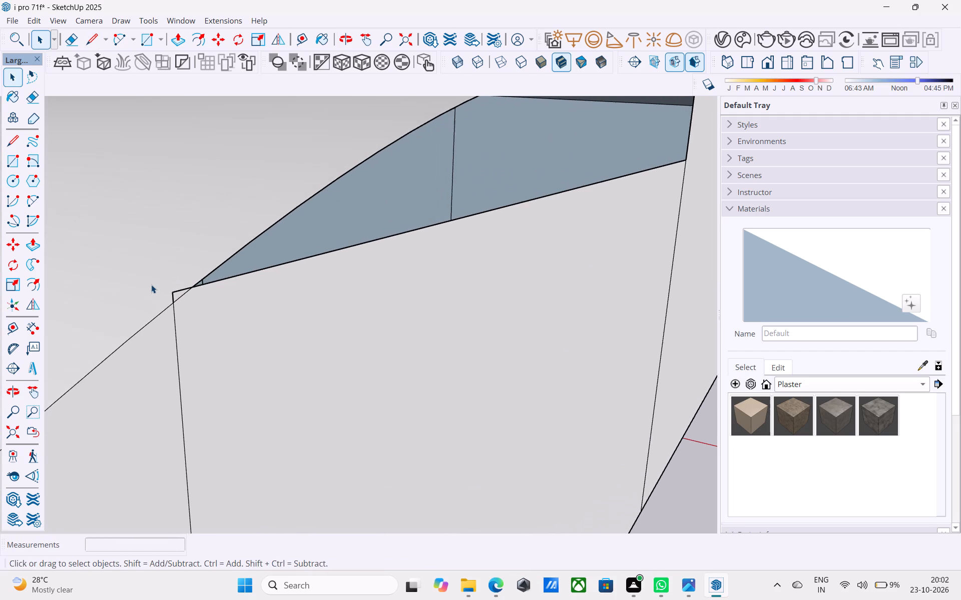
{"action": "key", "text": "e"}
{"action": "scroll", "coordinate": [158, 288], "scroll_direction": "up", "scroll_amount": 3}
{"action": "left_click", "coordinate": [181, 294]}
{"action": "scroll", "coordinate": [171, 290], "scroll_direction": "down", "scroll_amount": 5}
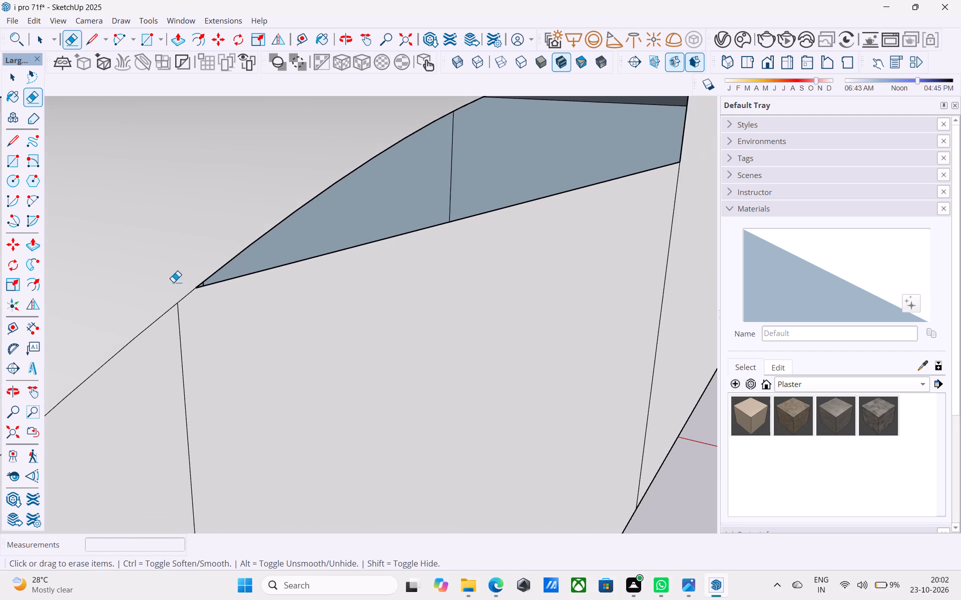
Draw a line from the curved surface's upper corner, beside the thin seam, down to the lower edge of the remaining side opening.
{"action": "scroll", "coordinate": [173, 282], "scroll_direction": "down", "scroll_amount": 8}
{"action": "middle_click_drag", "start_coordinate": [430, 195], "coordinate": [420, 215]}
{"action": "scroll", "coordinate": [435, 195], "scroll_direction": "up", "scroll_amount": 5}
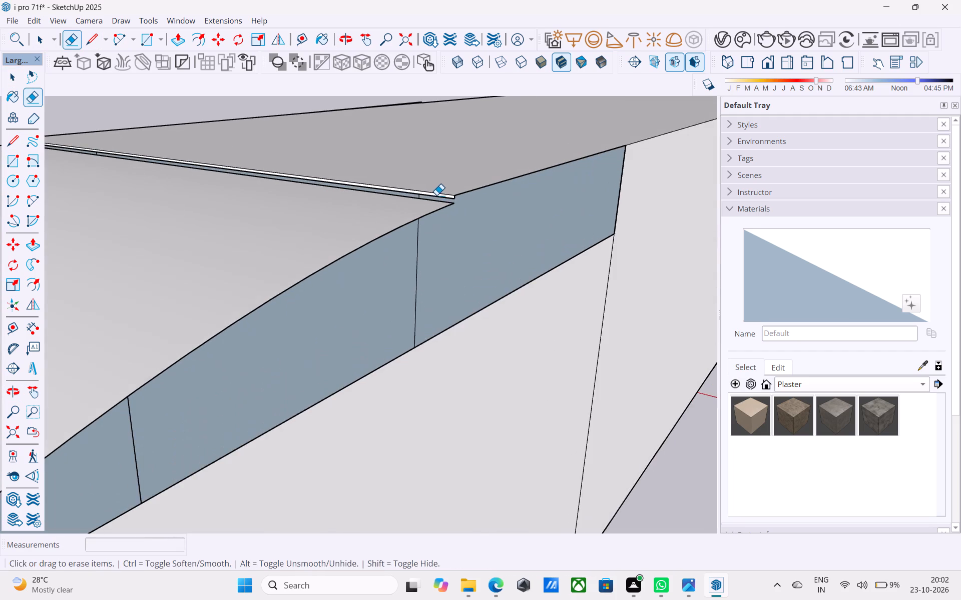
{"action": "middle_click_drag", "start_coordinate": [437, 195], "coordinate": [427, 176]}
{"action": "key", "text": "l"}
{"action": "scroll", "coordinate": [448, 211], "scroll_direction": "up", "scroll_amount": 4}
{"action": "scroll", "coordinate": [452, 207], "scroll_direction": "down", "scroll_amount": 3}
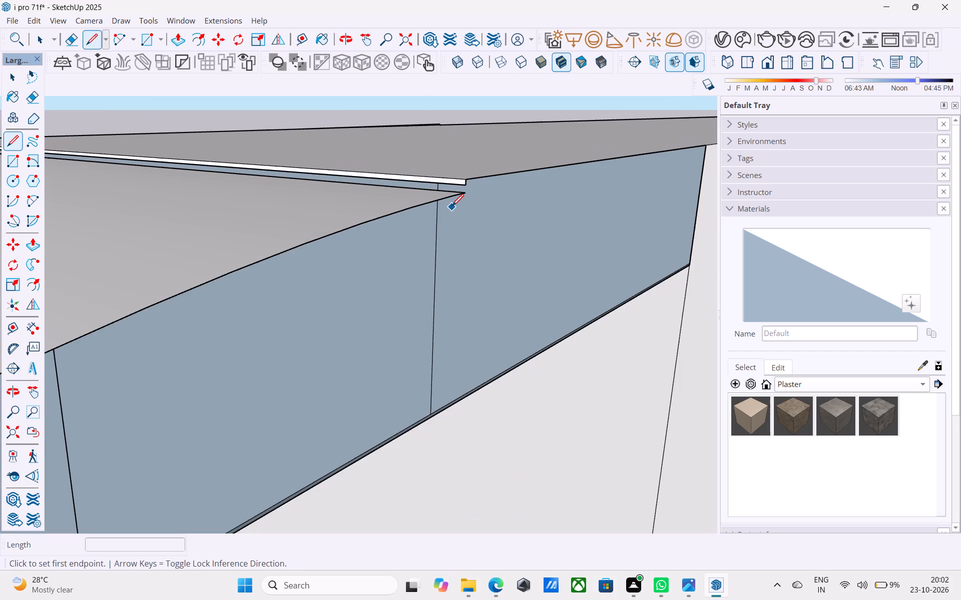
{"action": "left_click", "coordinate": [463, 197]}
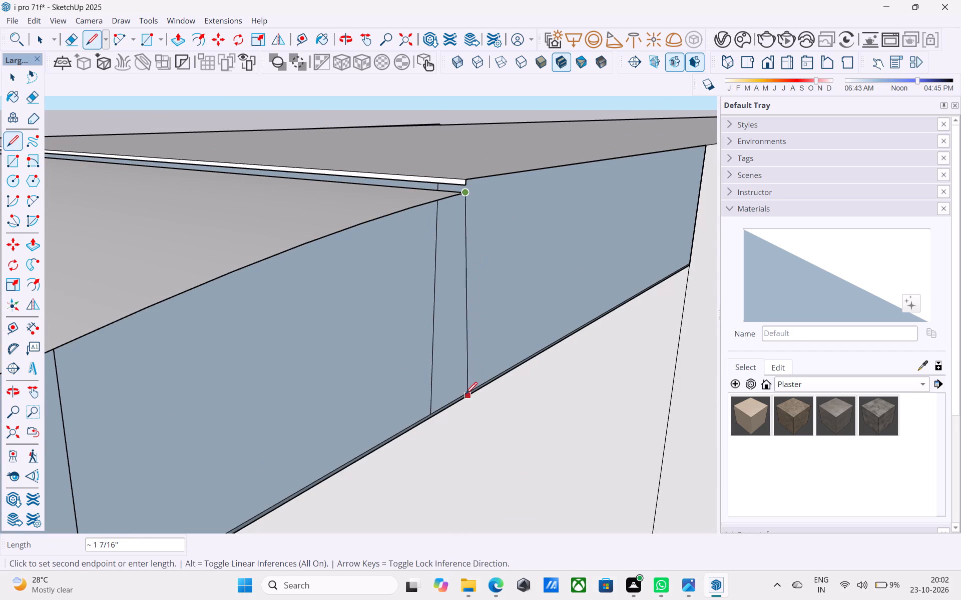
{"action": "left_click", "coordinate": [459, 403]}
{"action": "middle_click_drag", "start_coordinate": [458, 197], "coordinate": [433, 178]}
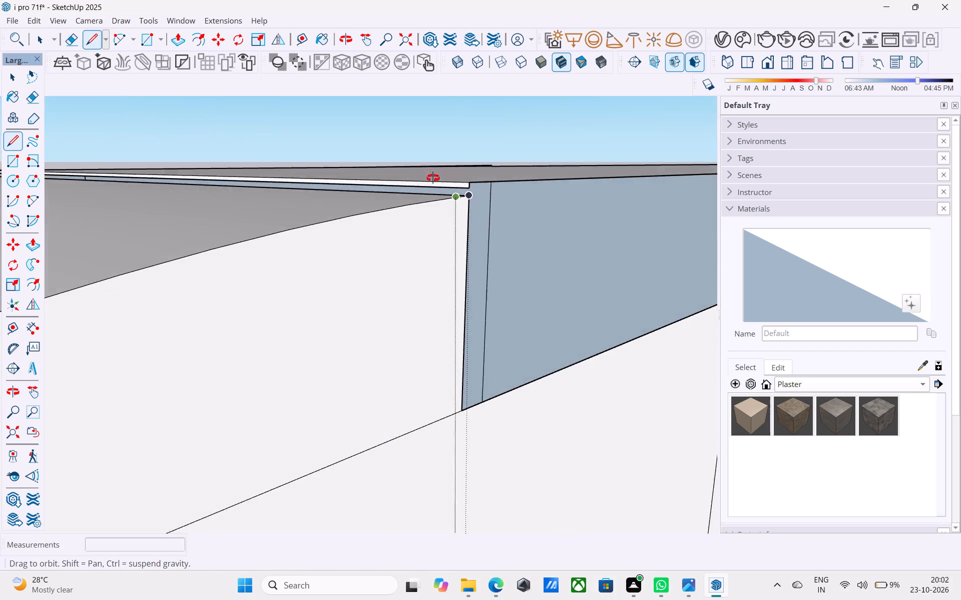
{"action": "middle_click_drag", "start_coordinate": [433, 178], "coordinate": [433, 175]}
{"action": "scroll", "coordinate": [467, 194], "scroll_direction": "up", "scroll_amount": 7}
{"action": "scroll", "coordinate": [468, 196], "scroll_direction": "down", "scroll_amount": 11}
{"action": "scroll", "coordinate": [467, 197], "scroll_direction": "up", "scroll_amount": 7}
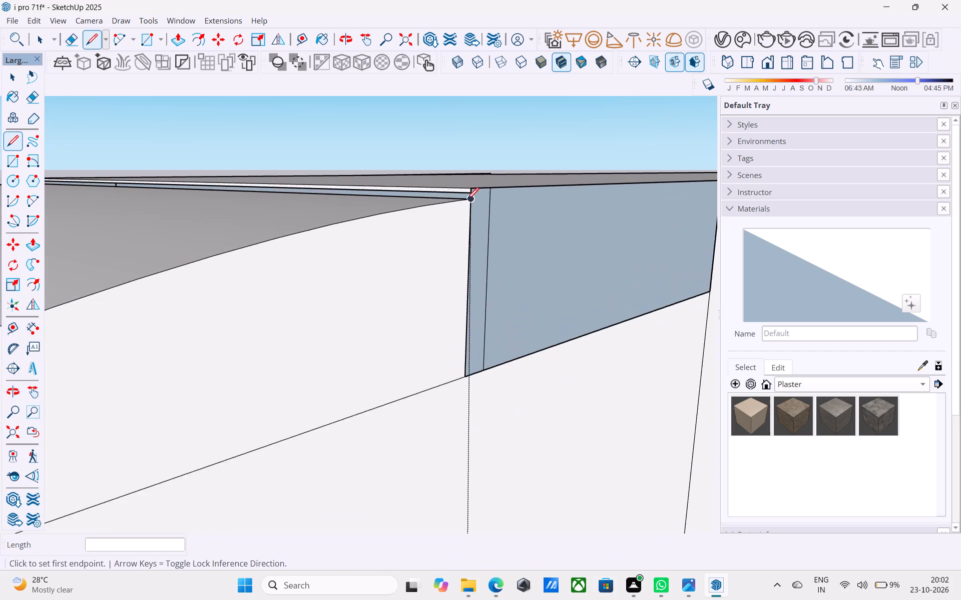
Draw a short vertical line from the curved surface's end corner up to the band's top edge to close the side opening.
{"action": "left_click", "coordinate": [467, 200]}
{"action": "scroll", "coordinate": [467, 200], "scroll_direction": "up", "scroll_amount": 5}
{"action": "left_click", "coordinate": [474, 185]}
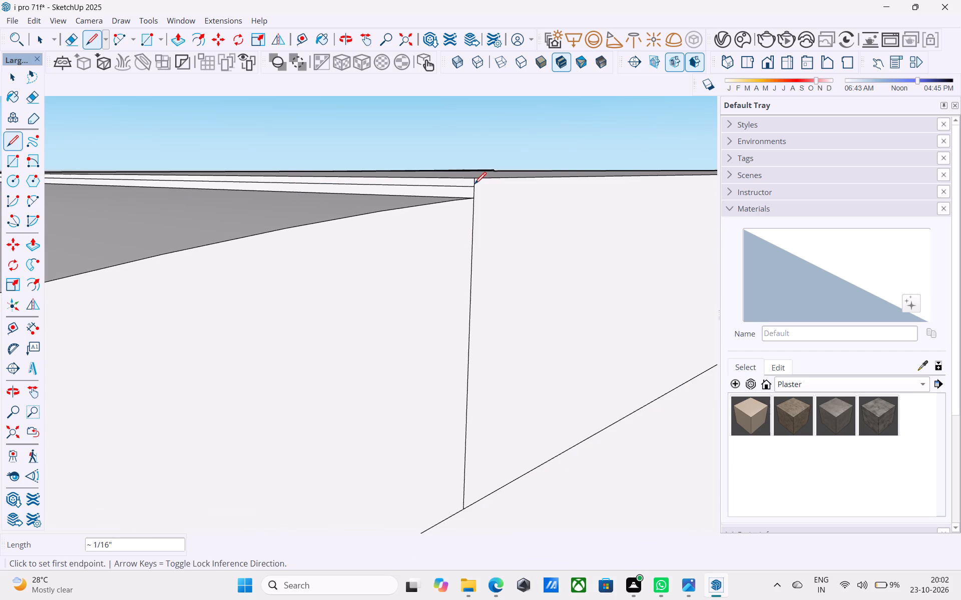
{"action": "key", "text": "space"}
Erase the vertical dividing line on the band's side face below the curved surface's end corner.
{"action": "middle_click_drag", "start_coordinate": [471, 190], "coordinate": [587, 228]}
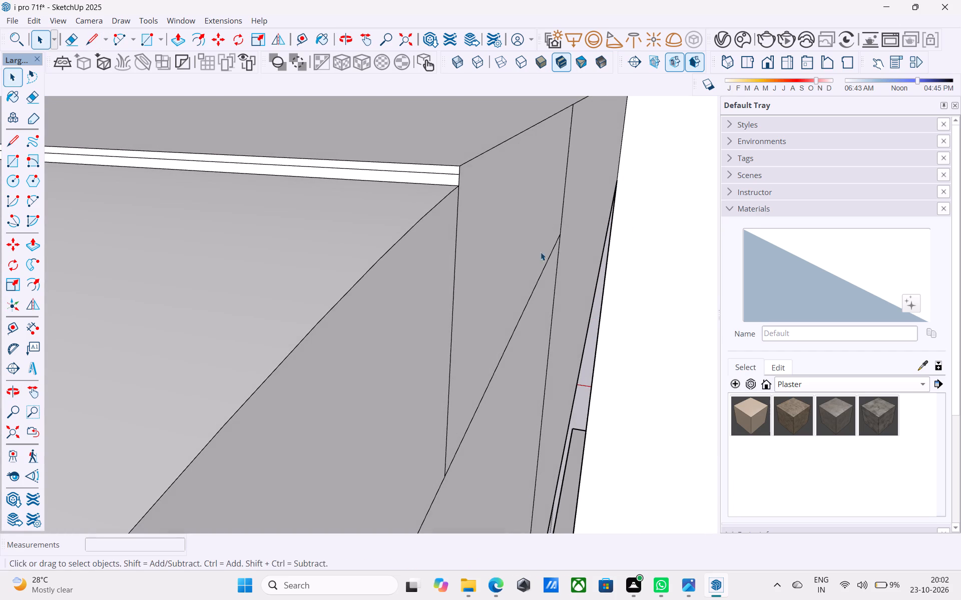
{"action": "key", "text": "e"}
{"action": "left_click_drag", "start_coordinate": [479, 282], "coordinate": [445, 295]}
Copy the wall's vertical end edge 3" along the floor slab edge, on the floor where the sloping leg ends.
{"action": "scroll", "coordinate": [445, 281], "scroll_direction": "down", "scroll_amount": 8}
{"action": "scroll", "coordinate": [454, 274], "scroll_direction": "up", "scroll_amount": 1}
{"action": "scroll", "coordinate": [455, 273], "scroll_direction": "down", "scroll_amount": 14}
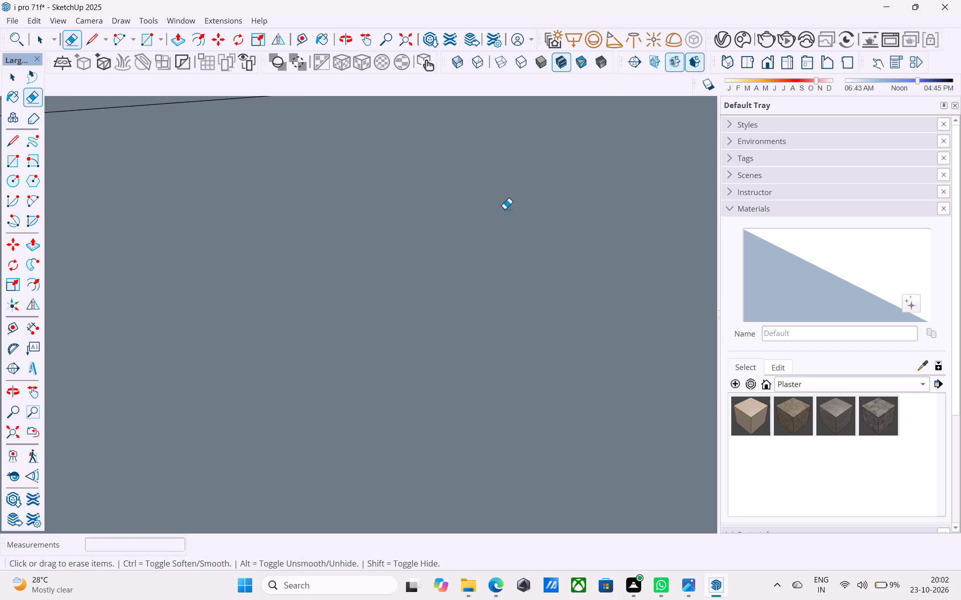
{"action": "scroll", "coordinate": [505, 209], "scroll_direction": "down", "scroll_amount": 5}
{"action": "middle_click_drag", "start_coordinate": [461, 286], "coordinate": [403, 98]}
{"action": "scroll", "coordinate": [441, 160], "scroll_direction": "down", "scroll_amount": 20}
{"action": "scroll", "coordinate": [441, 160], "scroll_direction": "down", "scroll_amount": 20}
{"action": "scroll", "coordinate": [441, 160], "scroll_direction": "down", "scroll_amount": 1}
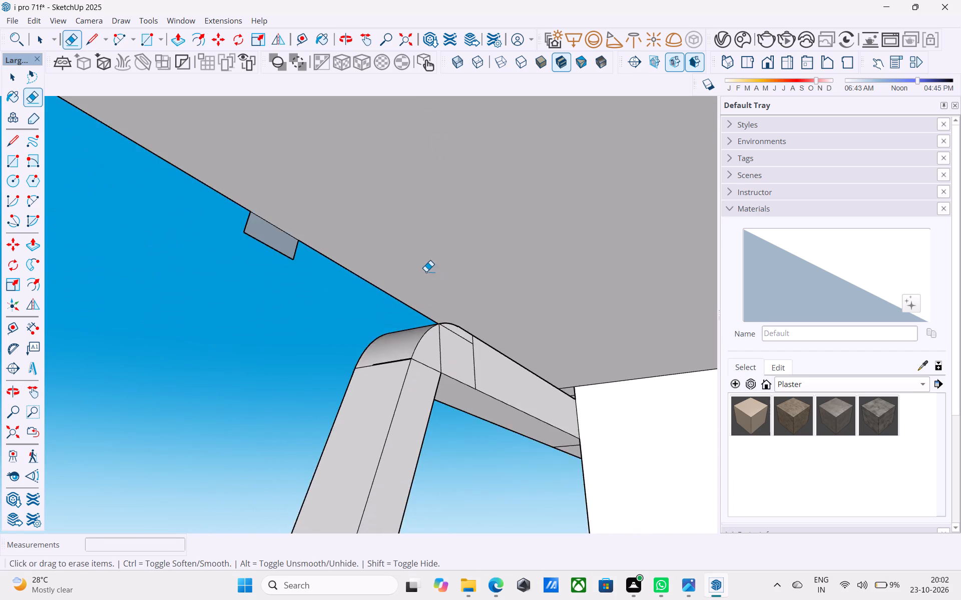
{"action": "scroll", "coordinate": [426, 271], "scroll_direction": "down", "scroll_amount": 6}
{"action": "scroll", "coordinate": [427, 204], "scroll_direction": "down", "scroll_amount": 7}
{"action": "middle_click_drag", "start_coordinate": [421, 227], "coordinate": [631, 253]}
{"action": "scroll", "coordinate": [339, 164], "scroll_direction": "down", "scroll_amount": 11}
{"action": "middle_click_drag", "start_coordinate": [416, 208], "coordinate": [549, 229]}
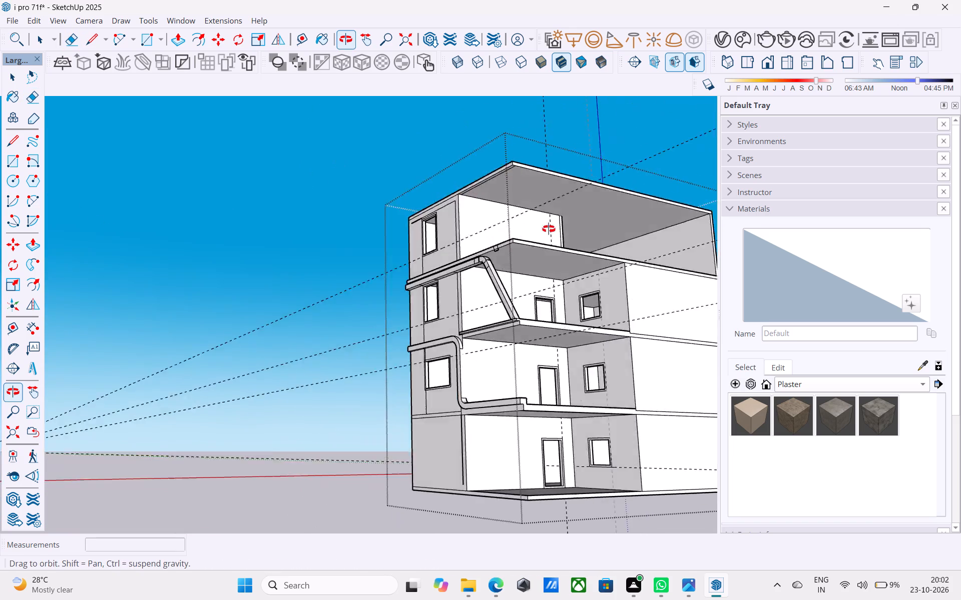
{"action": "middle_click_drag", "start_coordinate": [549, 229], "coordinate": [750, 281]}
{"action": "scroll", "coordinate": [523, 294], "scroll_direction": "up", "scroll_amount": 4}
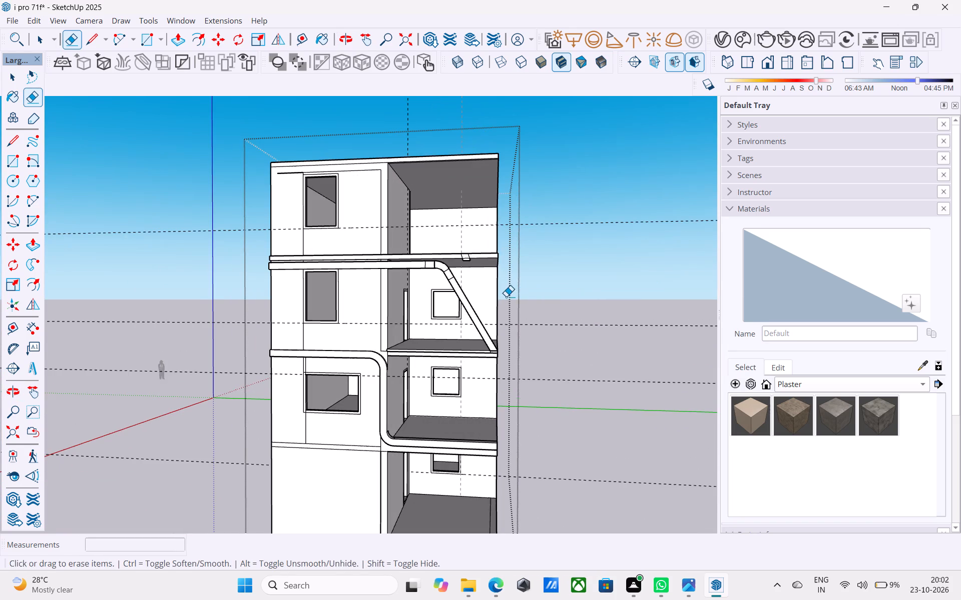
{"action": "middle_click_drag", "start_coordinate": [500, 296], "coordinate": [627, 286]}
{"action": "scroll", "coordinate": [580, 329], "scroll_direction": "up", "scroll_amount": 4}
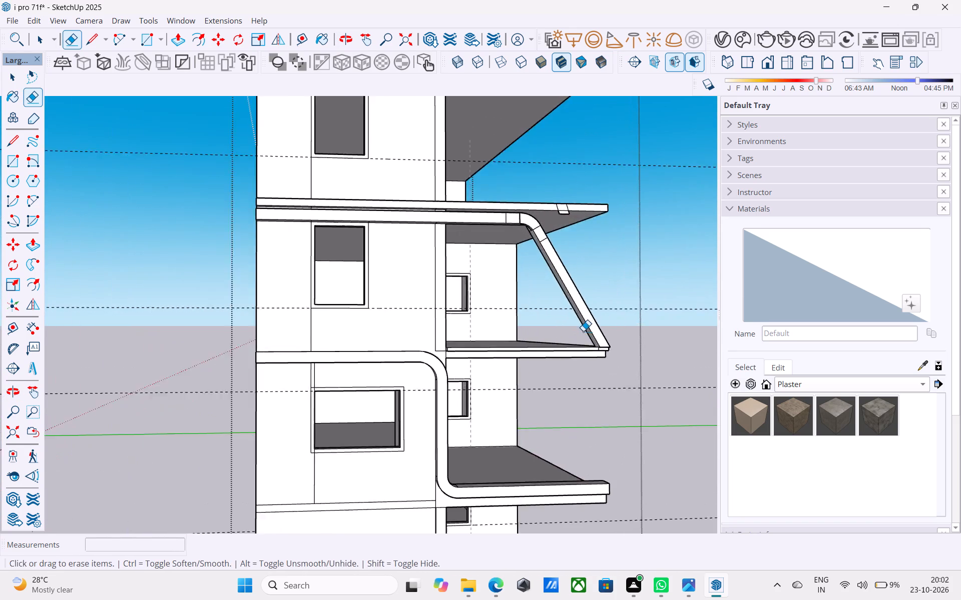
{"action": "scroll", "coordinate": [583, 331], "scroll_direction": "up", "scroll_amount": 5}
{"action": "middle_click_drag", "start_coordinate": [583, 331], "coordinate": [305, 399]}
{"action": "scroll", "coordinate": [308, 403], "scroll_direction": "up", "scroll_amount": 1}
{"action": "key", "text": "space"}
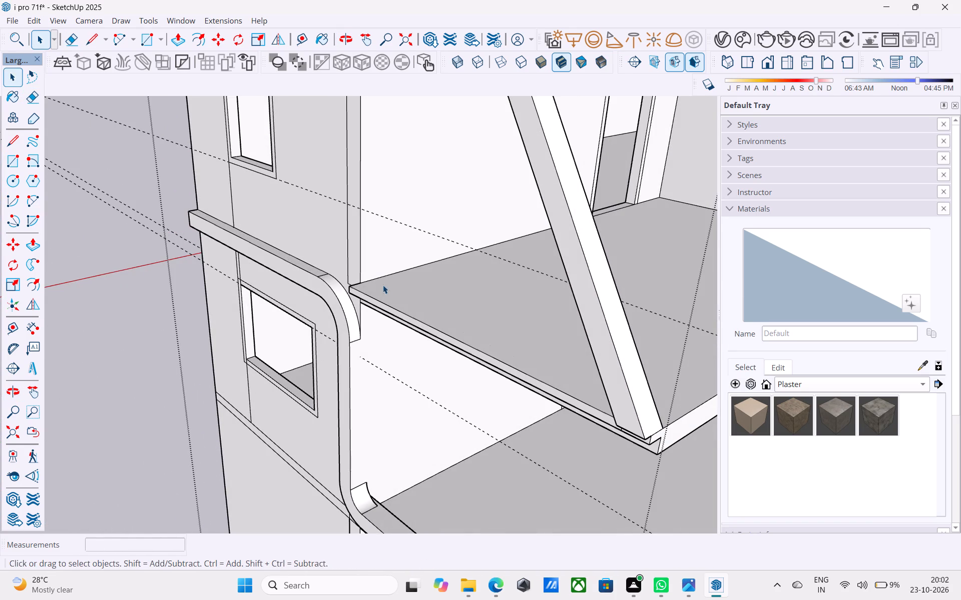
{"action": "middle_click_drag", "start_coordinate": [383, 285], "coordinate": [351, 315]}
{"action": "scroll", "coordinate": [361, 281], "scroll_direction": "up", "scroll_amount": 1}
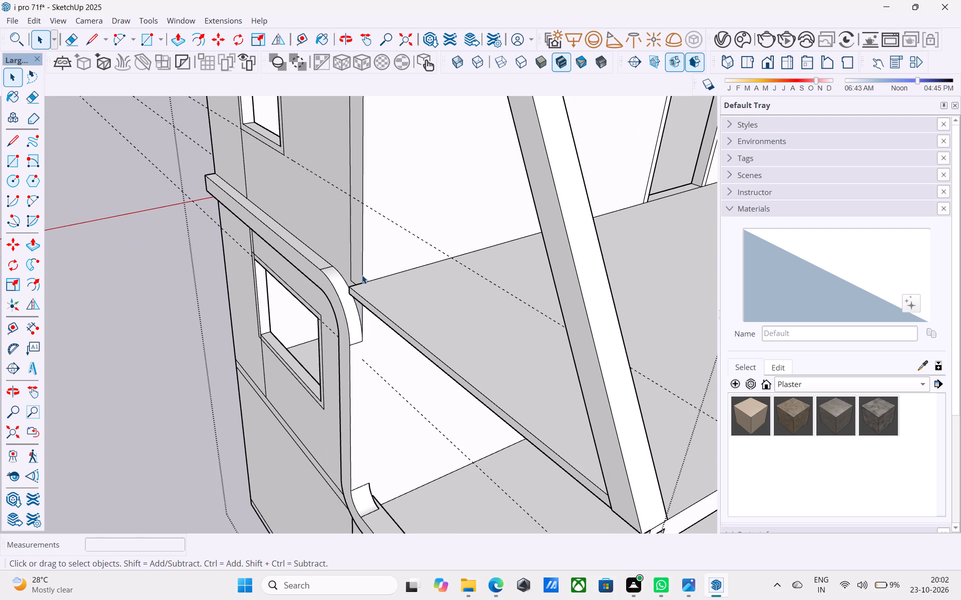
{"action": "left_click", "coordinate": [362, 275]}
{"action": "key", "text": "m"}
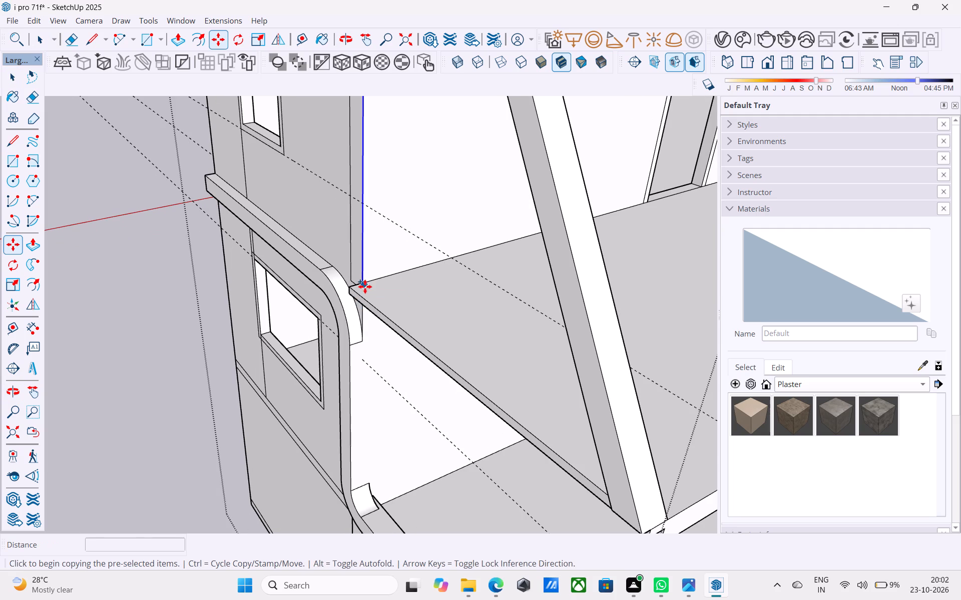
{"action": "left_click", "coordinate": [366, 282]}
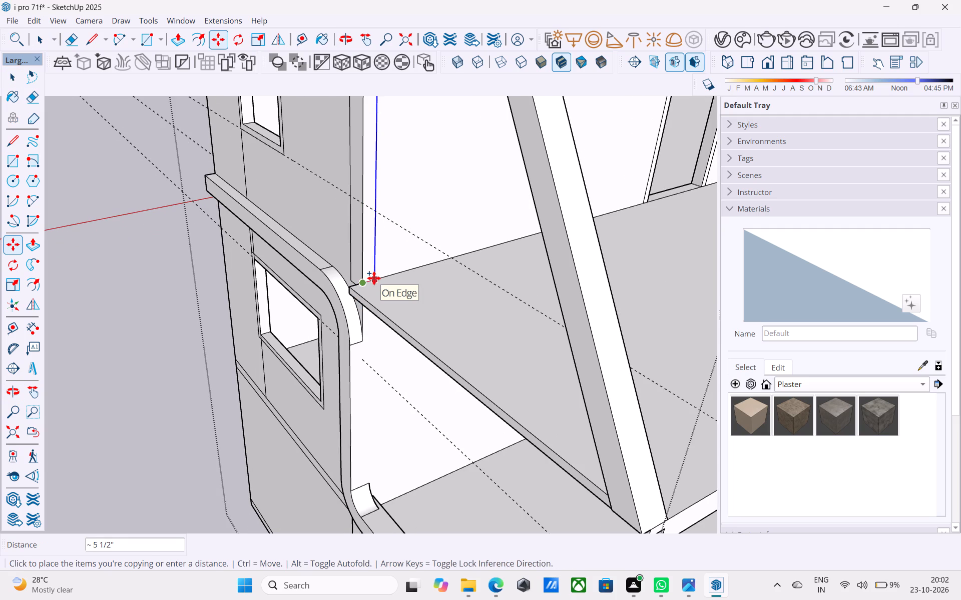
{"action": "key", "text": "3"}
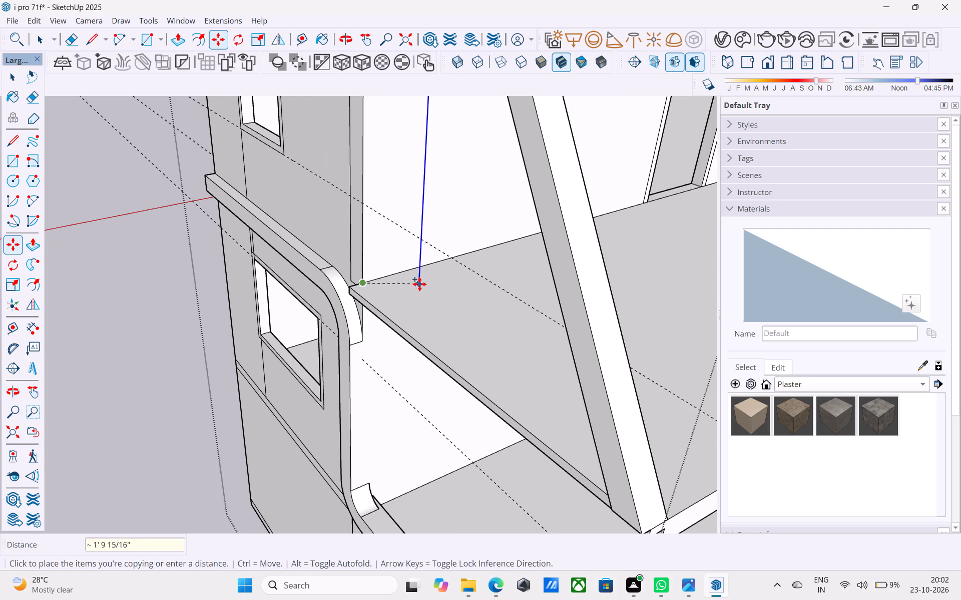
{"action": "type", "text": "3\""}
{"action": "key", "text": "Return"}
{"action": "key", "text": "space"}
Copy the short floor-level edge between the wall edge and its copy 3' straight up.
{"action": "scroll", "coordinate": [370, 284], "scroll_direction": "up", "scroll_amount": 4}
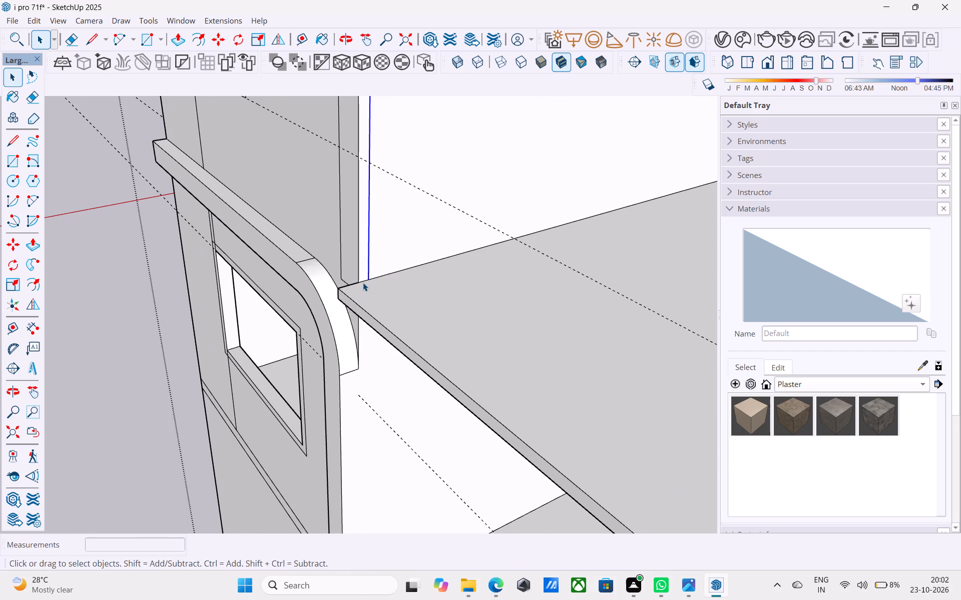
{"action": "left_click", "coordinate": [363, 282]}
{"action": "key", "text": "m"}
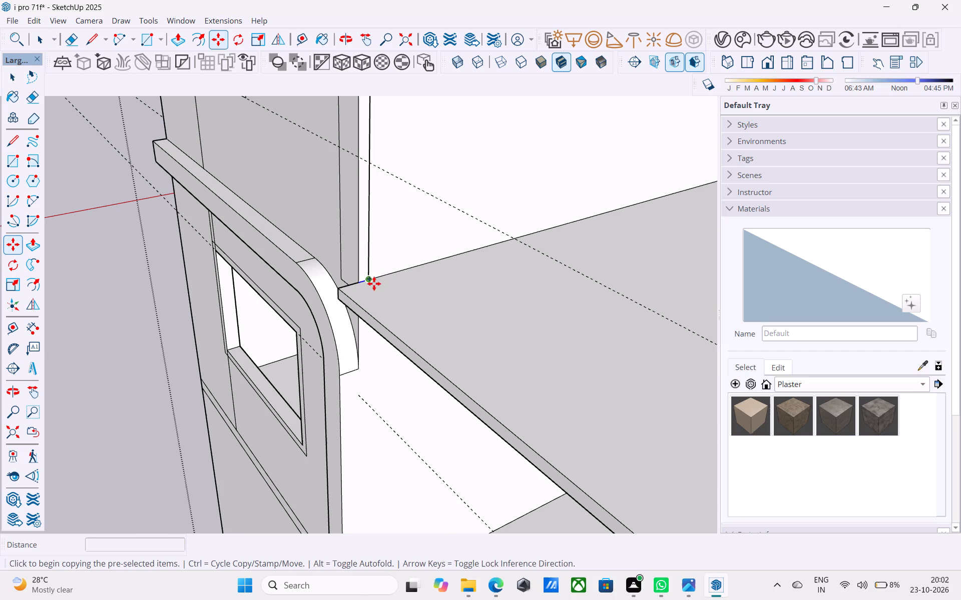
{"action": "left_click", "coordinate": [372, 281]}
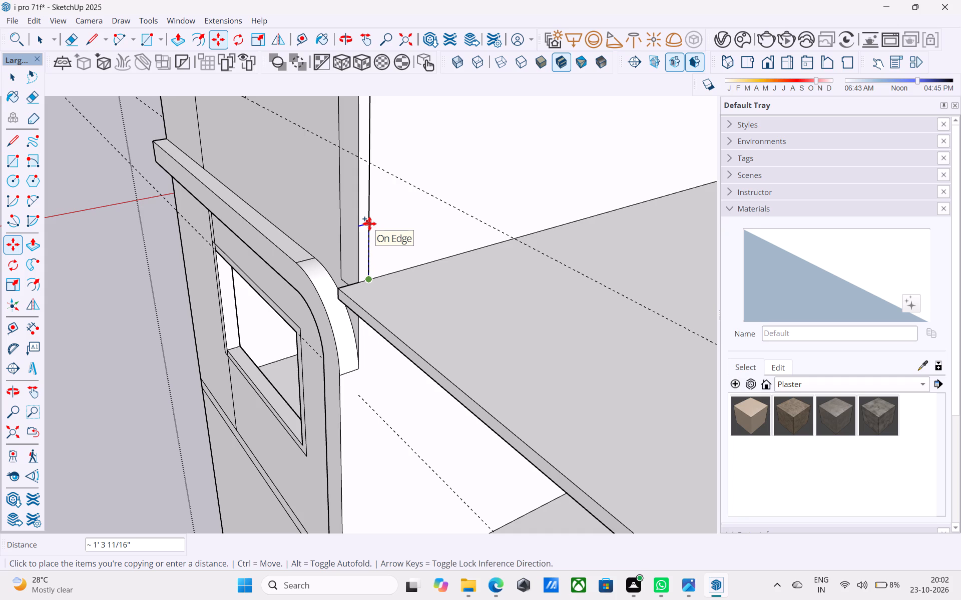
{"action": "type", "text": "3'"}
{"action": "key", "text": "Return"}
{"action": "key", "text": "space"}
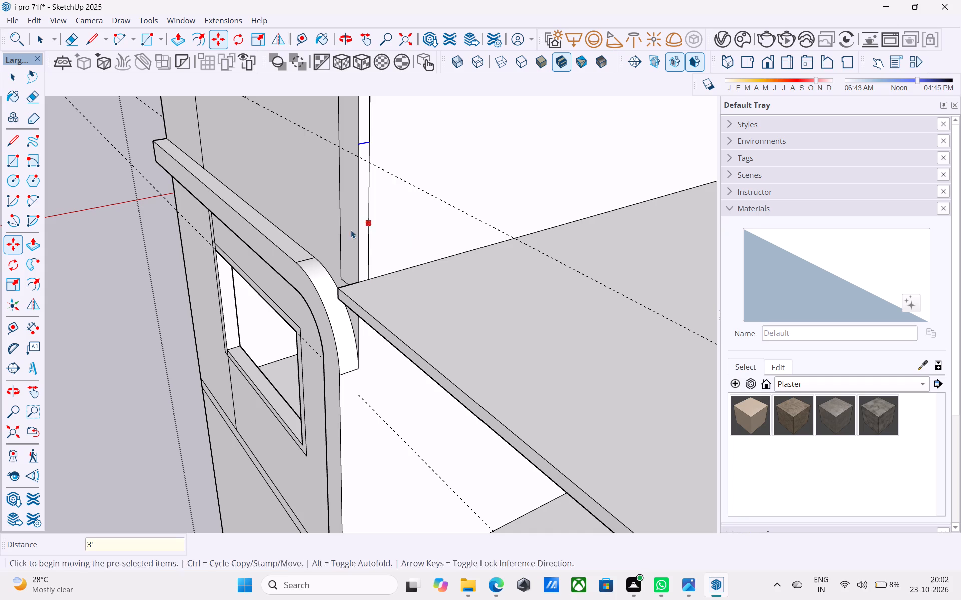
Draw a horizontal line about 9' 3" long from the end of the raised short edge to the sloping leg.
{"action": "scroll", "coordinate": [340, 236], "scroll_direction": "down", "scroll_amount": 12}
{"action": "middle_click_drag", "start_coordinate": [325, 271], "coordinate": [398, 258]}
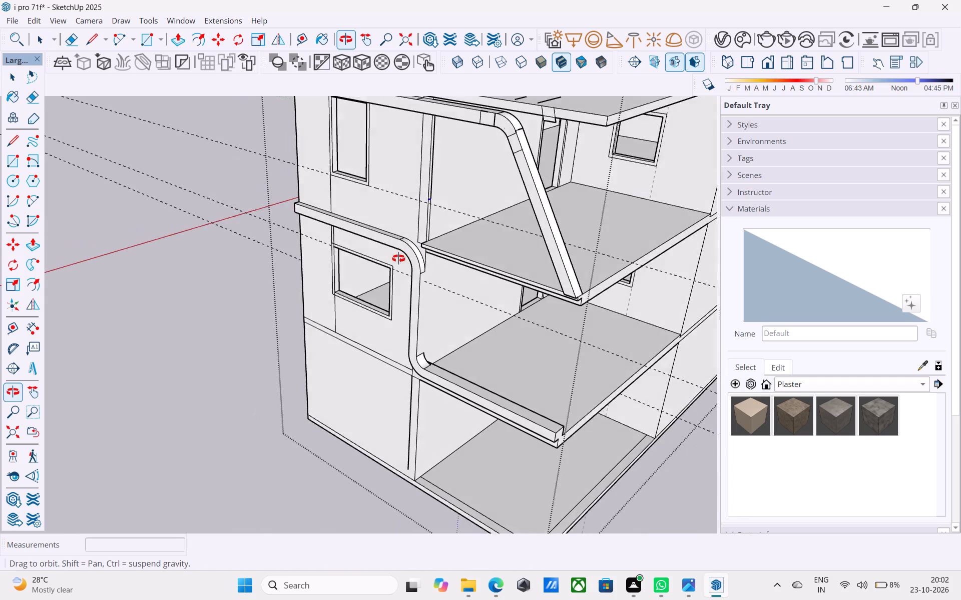
{"action": "middle_click_drag", "start_coordinate": [398, 258], "coordinate": [400, 258]}
{"action": "scroll", "coordinate": [211, 263], "scroll_direction": "down", "scroll_amount": 5}
{"action": "scroll", "coordinate": [384, 231], "scroll_direction": "up", "scroll_amount": 12}
{"action": "scroll", "coordinate": [316, 254], "scroll_direction": "down", "scroll_amount": 3}
{"action": "middle_click_drag", "start_coordinate": [354, 251], "coordinate": [411, 250]}
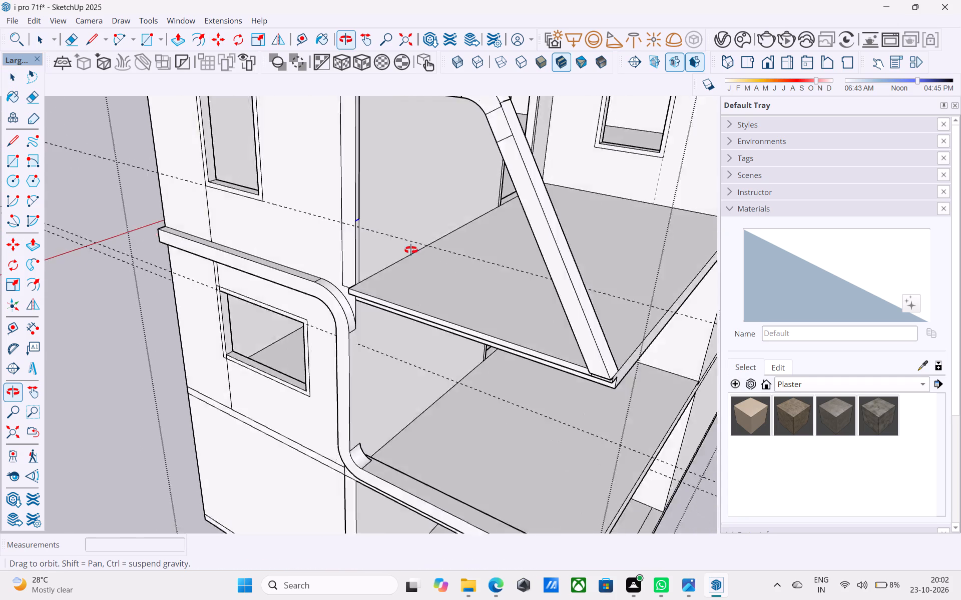
{"action": "middle_click_drag", "start_coordinate": [411, 250], "coordinate": [308, 266]}
{"action": "scroll", "coordinate": [305, 266], "scroll_direction": "up", "scroll_amount": 4}
{"action": "key", "text": "l"}
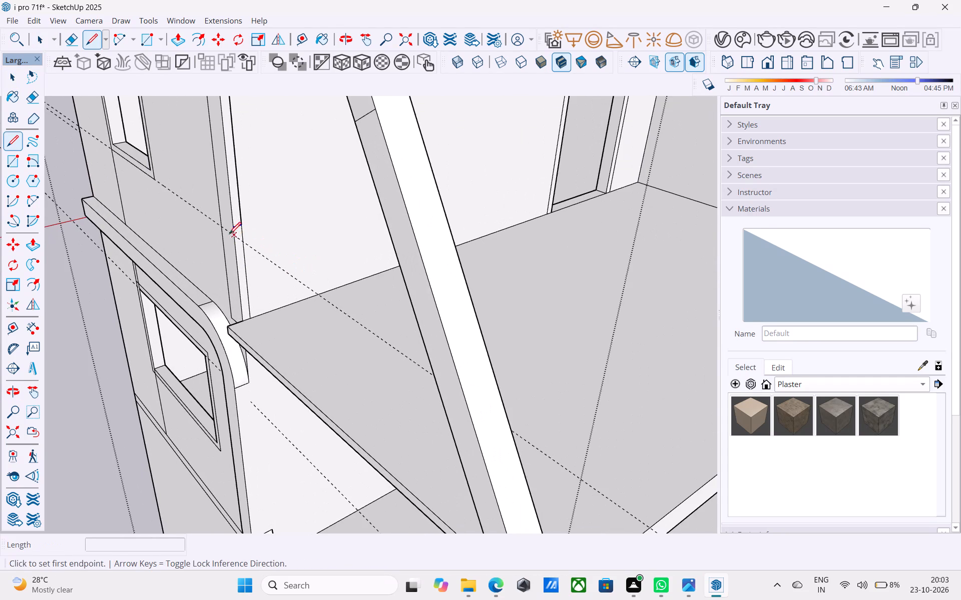
{"action": "left_click", "coordinate": [239, 227]}
{"action": "scroll", "coordinate": [338, 264], "scroll_direction": "down", "scroll_amount": 1}
{"action": "middle_click_drag", "start_coordinate": [338, 264], "coordinate": [338, 264], "text": "shift"}
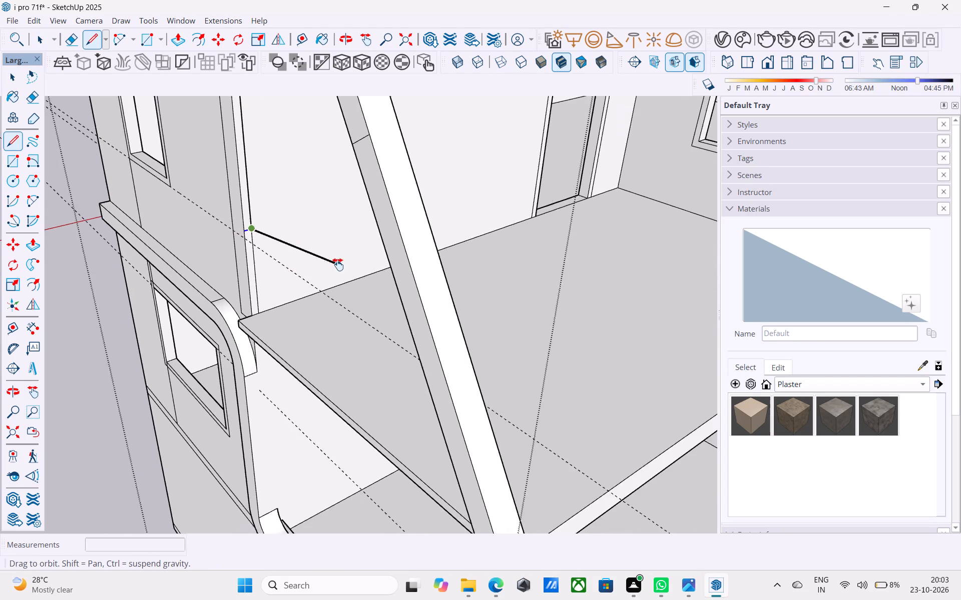
{"action": "middle_click_drag", "start_coordinate": [338, 264], "coordinate": [70, 268], "text": "shift"}
{"action": "middle_click_drag", "start_coordinate": [216, 245], "coordinate": [370, 217]}
{"action": "scroll", "coordinate": [370, 217], "scroll_direction": "up", "scroll_amount": 8}
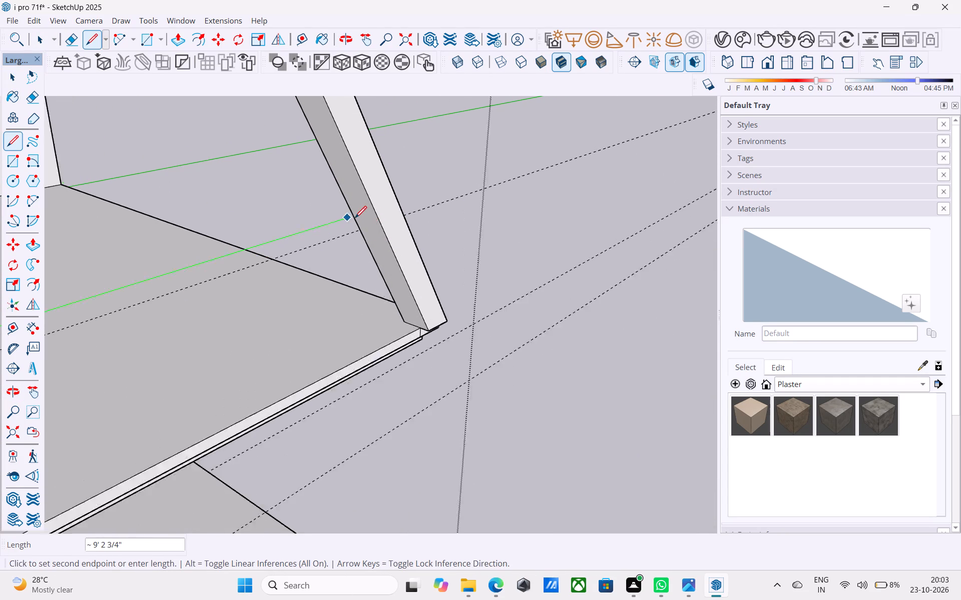
{"action": "scroll", "coordinate": [353, 218], "scroll_direction": "up", "scroll_amount": 8}
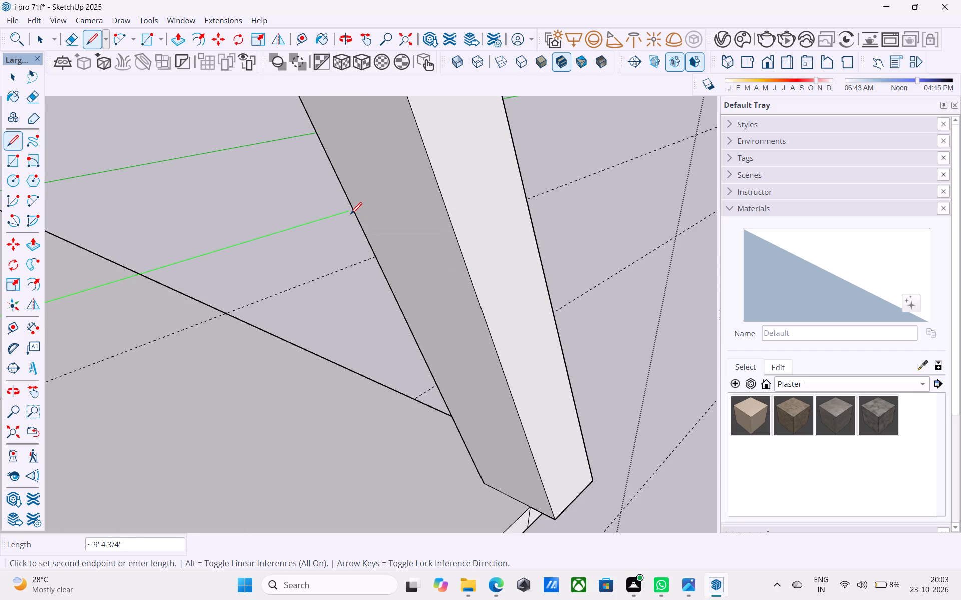
{"action": "scroll", "coordinate": [351, 213], "scroll_direction": "up", "scroll_amount": 4}
{"action": "middle_click_drag", "start_coordinate": [351, 213], "coordinate": [560, 217]}
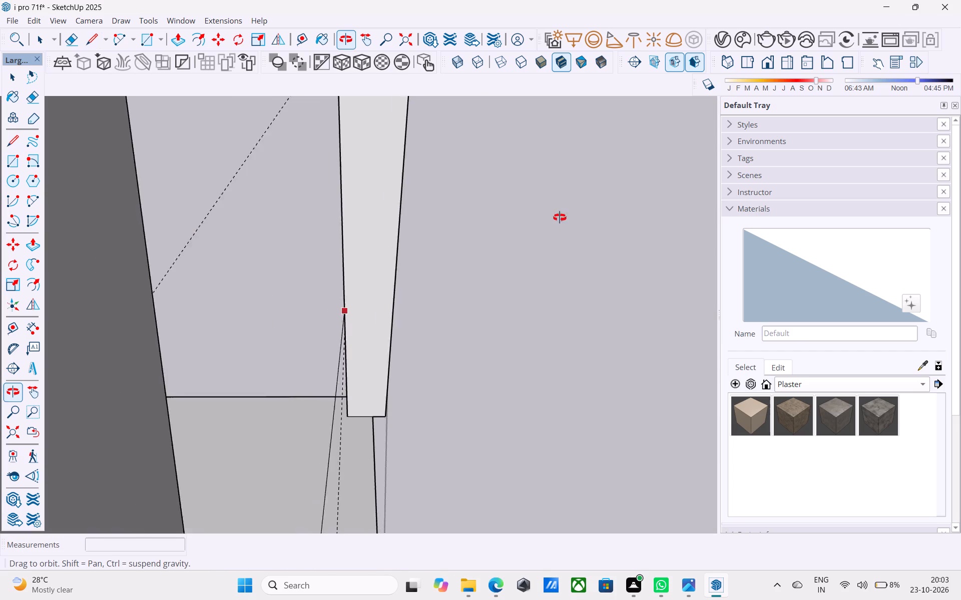
{"action": "middle_click_drag", "start_coordinate": [560, 217], "coordinate": [530, 203]}
{"action": "scroll", "coordinate": [473, 213], "scroll_direction": "up", "scroll_amount": 3}
{"action": "middle_click_drag", "start_coordinate": [420, 227], "coordinate": [734, 206]}
{"action": "scroll", "coordinate": [434, 220], "scroll_direction": "down", "scroll_amount": 5}
{"action": "middle_click_drag", "start_coordinate": [401, 238], "coordinate": [477, 241]}
{"action": "middle_click_drag", "start_coordinate": [445, 262], "coordinate": [545, 170], "text": "shift"}
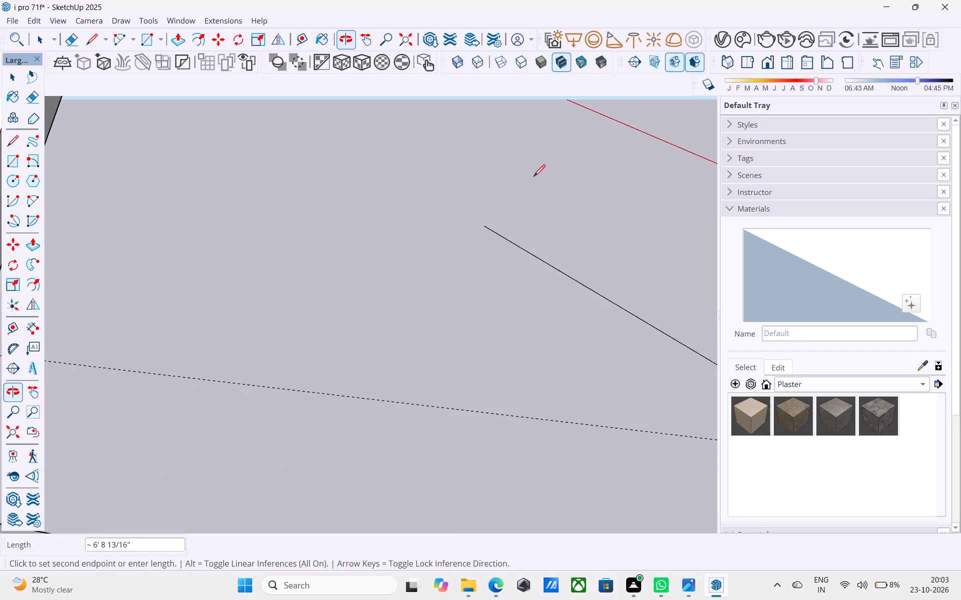
{"action": "scroll", "coordinate": [475, 201], "scroll_direction": "down", "scroll_amount": 5}
{"action": "middle_click_drag", "start_coordinate": [432, 253], "coordinate": [475, 258]}
{"action": "middle_click_drag", "start_coordinate": [427, 306], "coordinate": [670, 287]}
{"action": "middle_click_drag", "start_coordinate": [238, 260], "coordinate": [443, 276]}
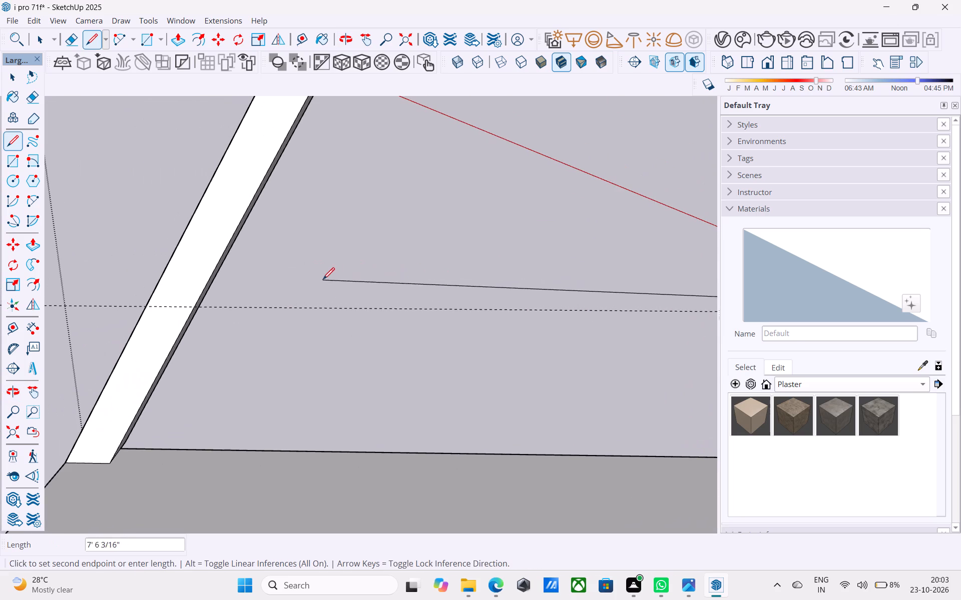
{"action": "scroll", "coordinate": [203, 302], "scroll_direction": "up", "scroll_amount": 3}
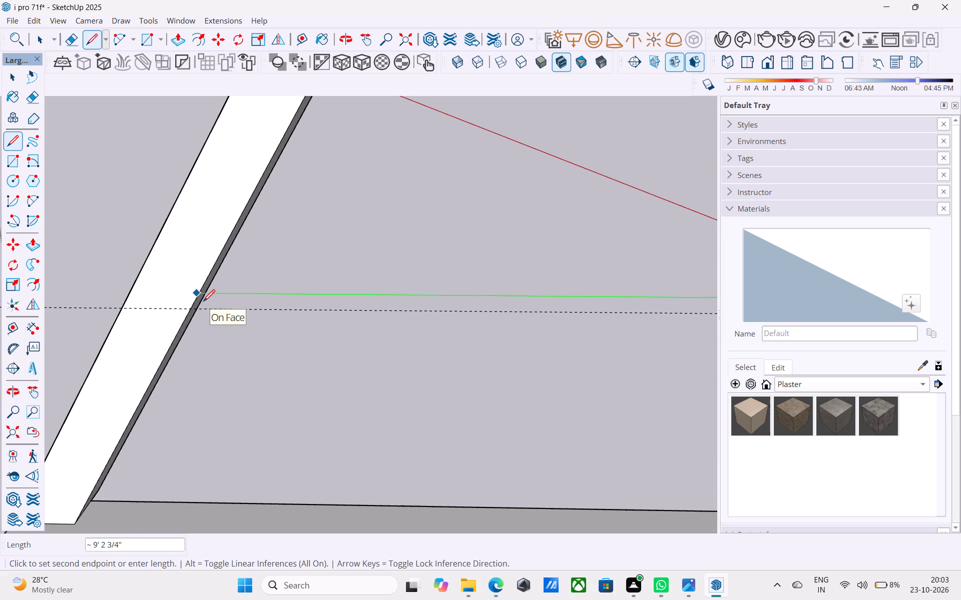
{"action": "left_click", "coordinate": [196, 296]}
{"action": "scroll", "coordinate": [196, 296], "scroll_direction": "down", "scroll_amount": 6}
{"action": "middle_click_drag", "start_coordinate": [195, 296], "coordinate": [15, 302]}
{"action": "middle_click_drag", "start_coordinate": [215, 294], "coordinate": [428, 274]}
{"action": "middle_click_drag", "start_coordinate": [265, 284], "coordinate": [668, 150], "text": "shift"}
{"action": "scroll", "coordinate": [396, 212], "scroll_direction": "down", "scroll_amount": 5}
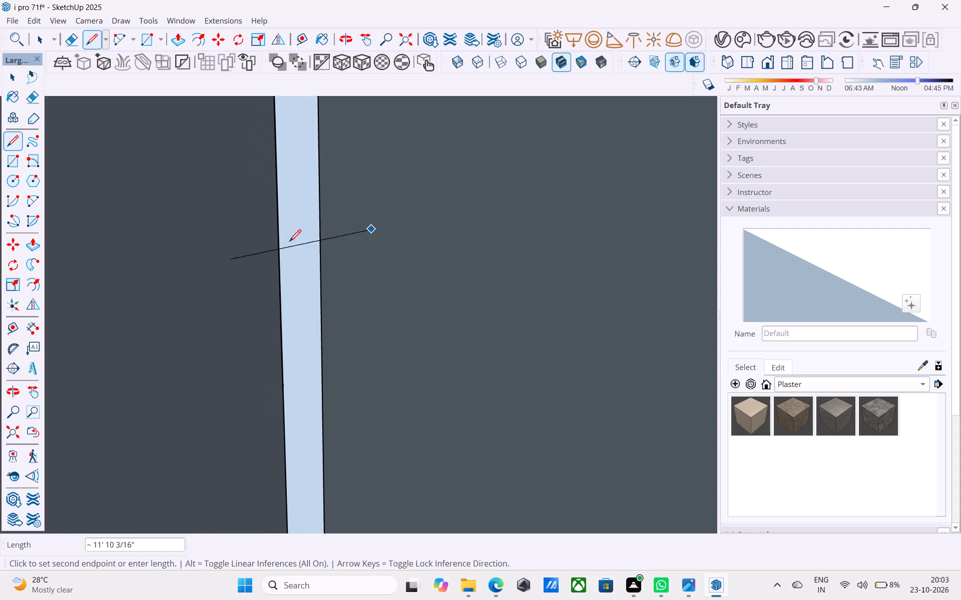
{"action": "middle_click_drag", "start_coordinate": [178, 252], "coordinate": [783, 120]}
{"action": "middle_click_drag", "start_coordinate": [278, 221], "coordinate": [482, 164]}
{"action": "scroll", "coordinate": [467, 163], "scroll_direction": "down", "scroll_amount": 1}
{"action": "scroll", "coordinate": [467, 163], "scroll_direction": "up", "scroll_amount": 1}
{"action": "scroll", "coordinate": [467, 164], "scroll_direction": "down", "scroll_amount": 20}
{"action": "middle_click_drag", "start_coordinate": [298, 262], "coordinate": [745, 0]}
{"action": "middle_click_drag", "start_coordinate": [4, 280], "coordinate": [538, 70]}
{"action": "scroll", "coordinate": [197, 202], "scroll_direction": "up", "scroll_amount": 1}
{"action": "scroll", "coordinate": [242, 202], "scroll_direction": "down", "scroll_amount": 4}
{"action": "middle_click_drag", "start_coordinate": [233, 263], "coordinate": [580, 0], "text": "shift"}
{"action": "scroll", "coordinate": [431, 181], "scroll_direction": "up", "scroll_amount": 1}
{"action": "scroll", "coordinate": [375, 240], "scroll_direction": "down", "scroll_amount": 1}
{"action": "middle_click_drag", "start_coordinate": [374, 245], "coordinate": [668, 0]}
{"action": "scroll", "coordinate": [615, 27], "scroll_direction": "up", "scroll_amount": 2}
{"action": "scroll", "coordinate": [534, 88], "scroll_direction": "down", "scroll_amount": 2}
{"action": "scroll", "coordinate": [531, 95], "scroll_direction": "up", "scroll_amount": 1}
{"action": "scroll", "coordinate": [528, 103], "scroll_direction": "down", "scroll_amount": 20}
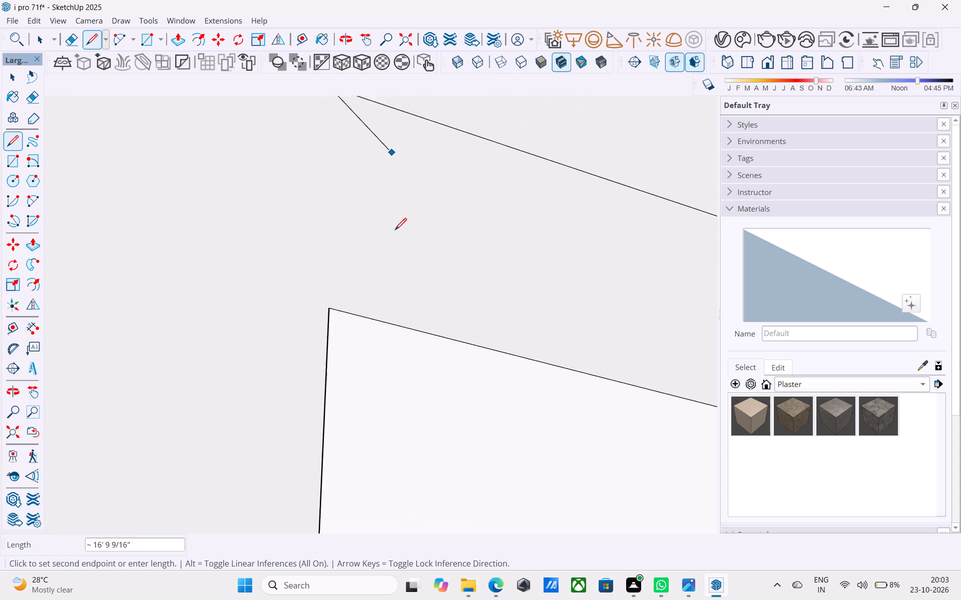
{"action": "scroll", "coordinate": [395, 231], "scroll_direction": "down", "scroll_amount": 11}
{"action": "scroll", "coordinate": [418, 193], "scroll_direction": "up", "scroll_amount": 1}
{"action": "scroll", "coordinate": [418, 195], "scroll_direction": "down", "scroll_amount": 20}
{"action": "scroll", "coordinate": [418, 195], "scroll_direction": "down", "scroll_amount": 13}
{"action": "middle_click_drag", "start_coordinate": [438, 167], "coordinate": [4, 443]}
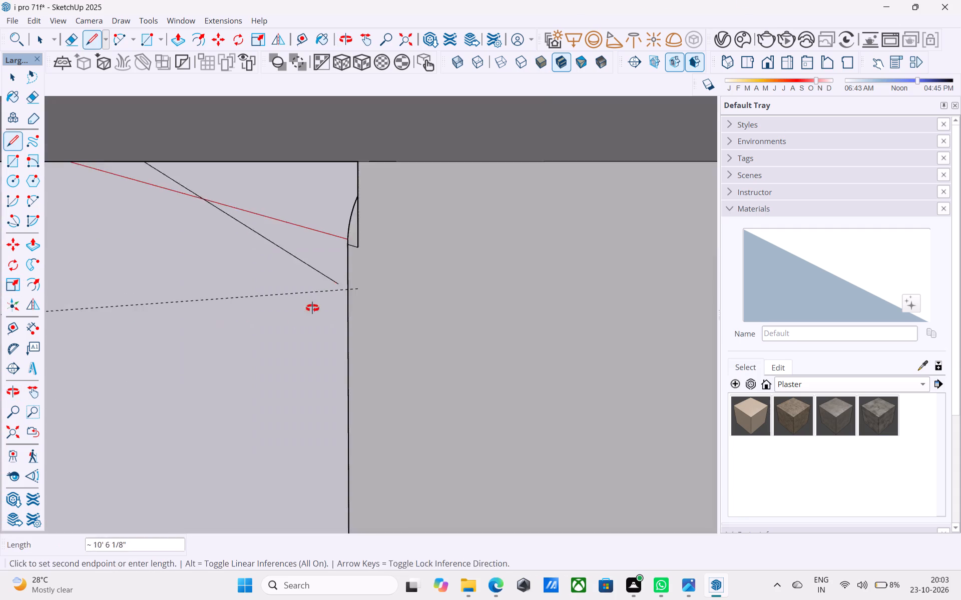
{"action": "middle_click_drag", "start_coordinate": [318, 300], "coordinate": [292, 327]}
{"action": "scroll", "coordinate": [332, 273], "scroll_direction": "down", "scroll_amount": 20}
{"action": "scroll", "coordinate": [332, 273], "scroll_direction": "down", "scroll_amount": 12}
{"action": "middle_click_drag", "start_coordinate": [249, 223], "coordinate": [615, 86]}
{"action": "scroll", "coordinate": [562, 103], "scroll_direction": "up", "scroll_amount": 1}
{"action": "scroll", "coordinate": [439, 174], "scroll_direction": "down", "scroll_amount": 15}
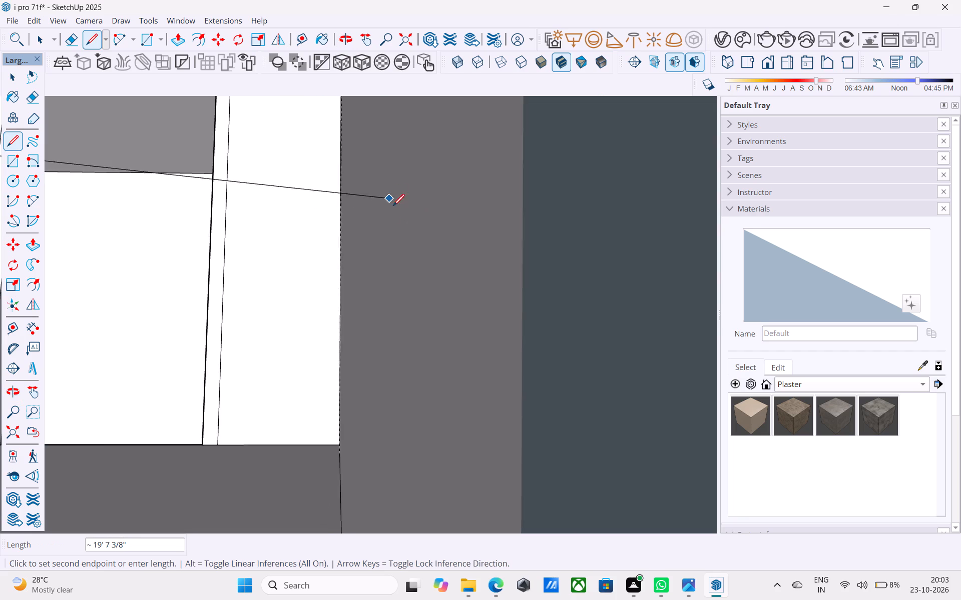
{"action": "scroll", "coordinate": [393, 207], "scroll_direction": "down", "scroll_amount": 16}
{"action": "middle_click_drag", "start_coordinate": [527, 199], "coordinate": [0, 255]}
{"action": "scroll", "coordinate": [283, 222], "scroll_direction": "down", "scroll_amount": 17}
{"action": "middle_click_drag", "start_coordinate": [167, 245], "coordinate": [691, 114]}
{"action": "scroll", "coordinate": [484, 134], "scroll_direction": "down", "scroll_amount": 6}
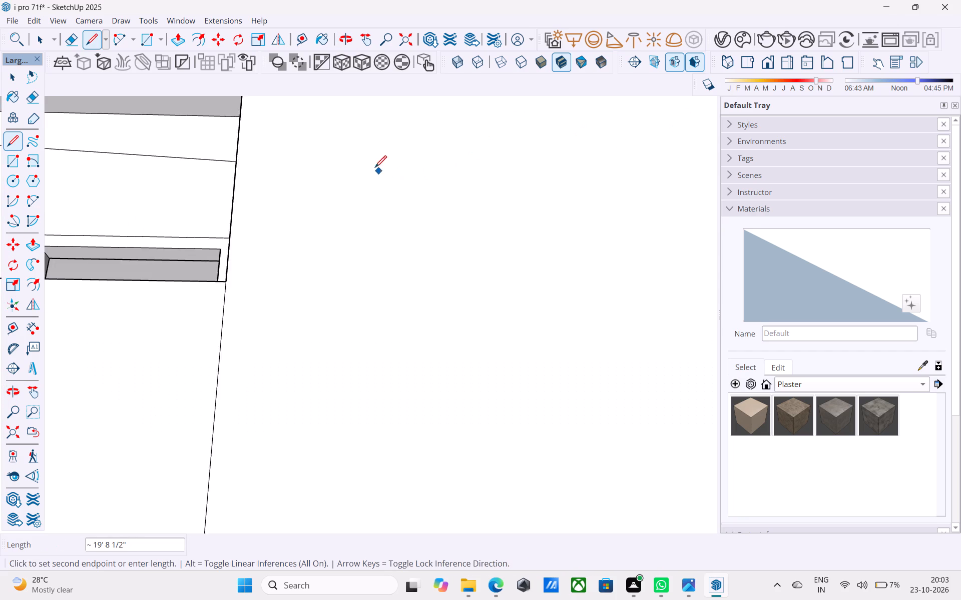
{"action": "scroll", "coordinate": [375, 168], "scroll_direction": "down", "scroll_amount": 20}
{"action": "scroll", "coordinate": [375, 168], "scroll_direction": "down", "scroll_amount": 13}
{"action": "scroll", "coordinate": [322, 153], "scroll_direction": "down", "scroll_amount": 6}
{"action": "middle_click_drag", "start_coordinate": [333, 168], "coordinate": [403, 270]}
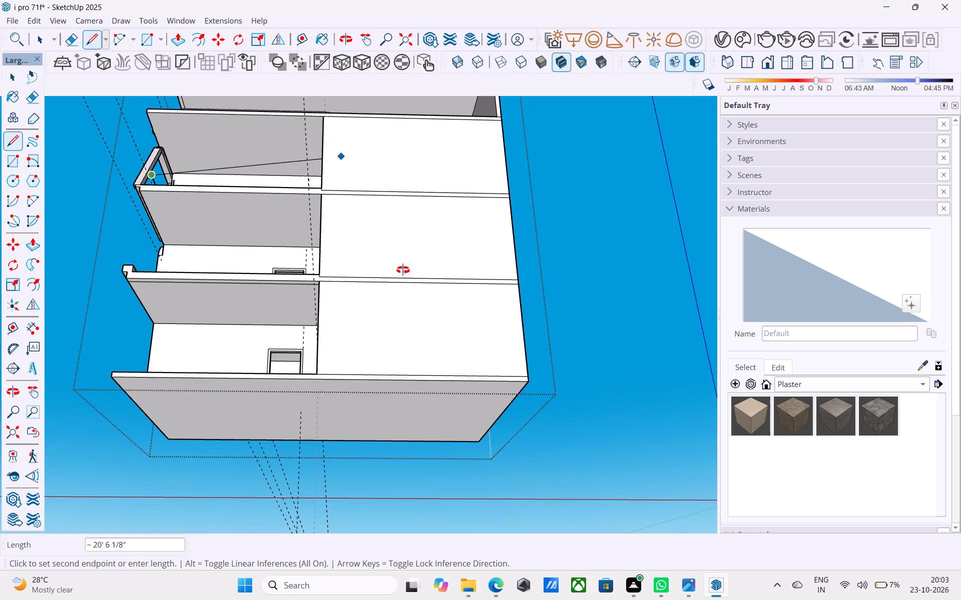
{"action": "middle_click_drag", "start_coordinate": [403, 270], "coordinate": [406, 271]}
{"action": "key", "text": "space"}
Push/Pull the sloping leg's inner face out 3" to meet the horizontal line.
{"action": "middle_click_drag", "start_coordinate": [371, 254], "coordinate": [408, 326]}
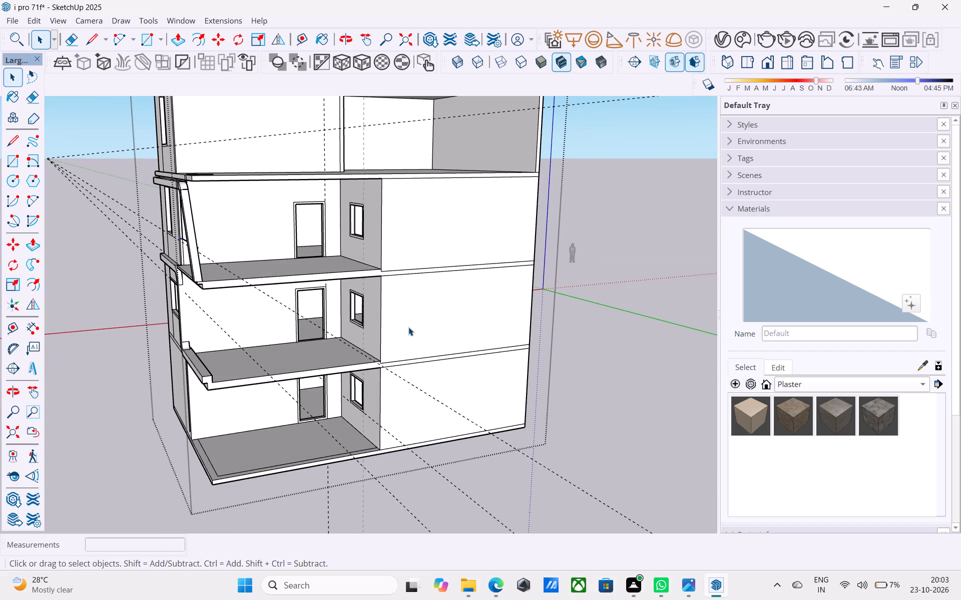
{"action": "scroll", "coordinate": [408, 327], "scroll_direction": "up", "scroll_amount": 1}
{"action": "scroll", "coordinate": [252, 259], "scroll_direction": "up", "scroll_amount": 1}
{"action": "middle_click_drag", "start_coordinate": [252, 259], "coordinate": [559, 308], "text": "shift"}
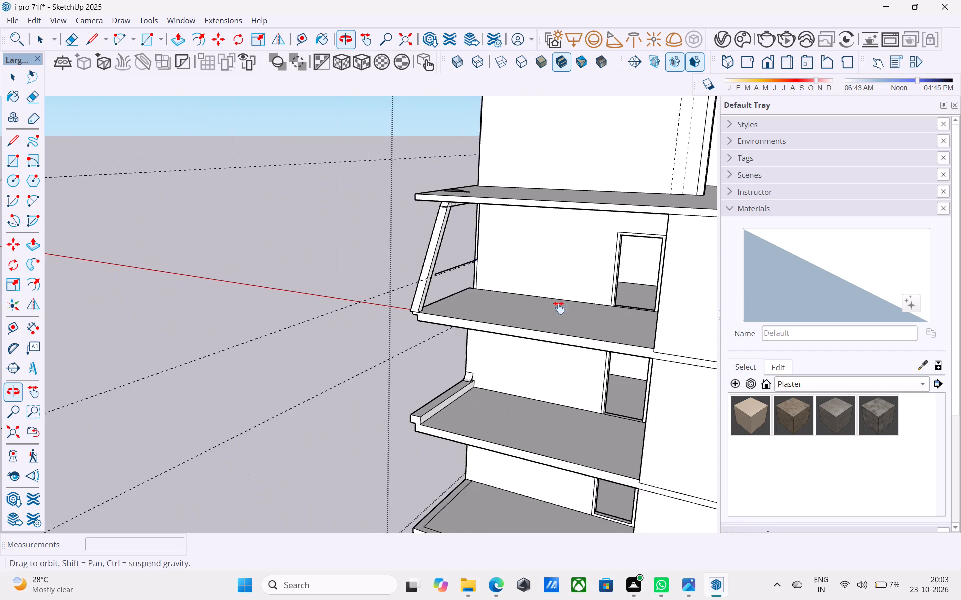
{"action": "middle_click_drag", "start_coordinate": [559, 308], "coordinate": [558, 308], "text": "shift"}
{"action": "scroll", "coordinate": [399, 266], "scroll_direction": "up", "scroll_amount": 5}
{"action": "middle_click_drag", "start_coordinate": [451, 294], "coordinate": [508, 235], "text": "shift"}
{"action": "scroll", "coordinate": [507, 235], "scroll_direction": "up", "scroll_amount": 10}
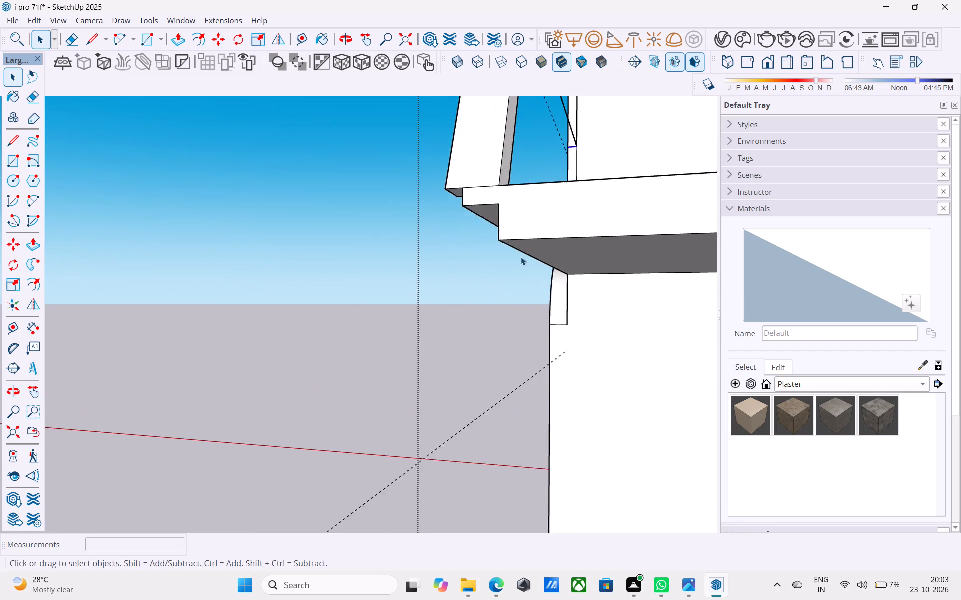
{"action": "middle_click_drag", "start_coordinate": [517, 260], "coordinate": [505, 434], "text": "shift"}
{"action": "middle_click_drag", "start_coordinate": [538, 236], "coordinate": [551, 337]}
{"action": "scroll", "coordinate": [551, 337], "scroll_direction": "up", "scroll_amount": 1}
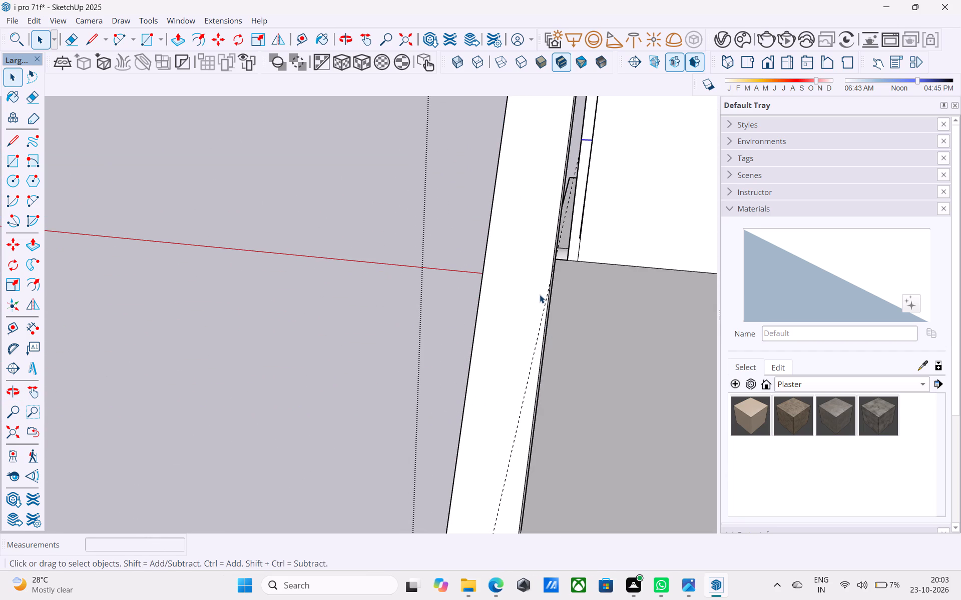
{"action": "scroll", "coordinate": [540, 293], "scroll_direction": "down", "scroll_amount": 6}
{"action": "middle_click_drag", "start_coordinate": [540, 293], "coordinate": [618, 272], "text": "shift"}
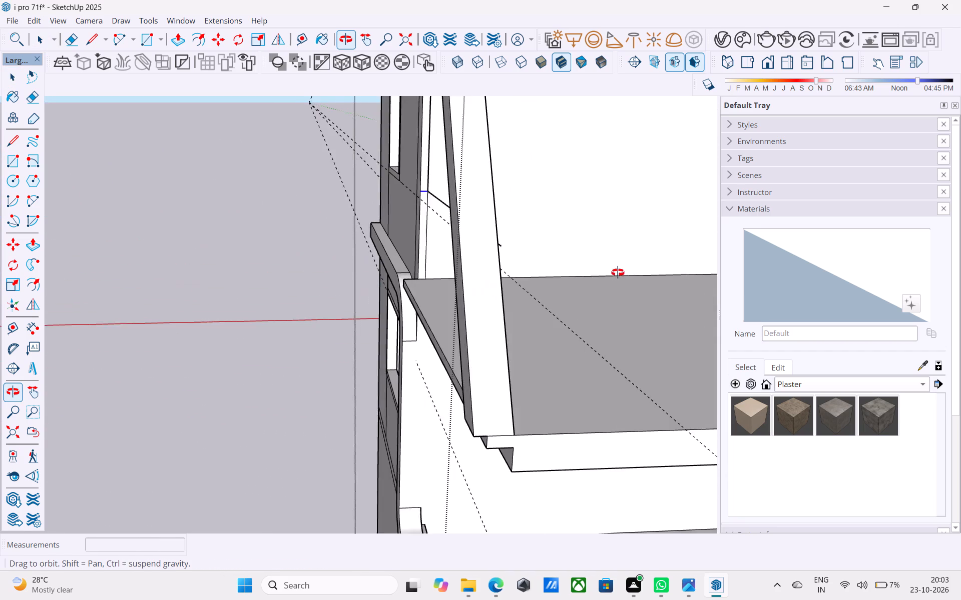
{"action": "middle_click_drag", "start_coordinate": [618, 272], "coordinate": [644, 283], "text": "shift"}
{"action": "middle_click_drag", "start_coordinate": [637, 281], "coordinate": [494, 276]}
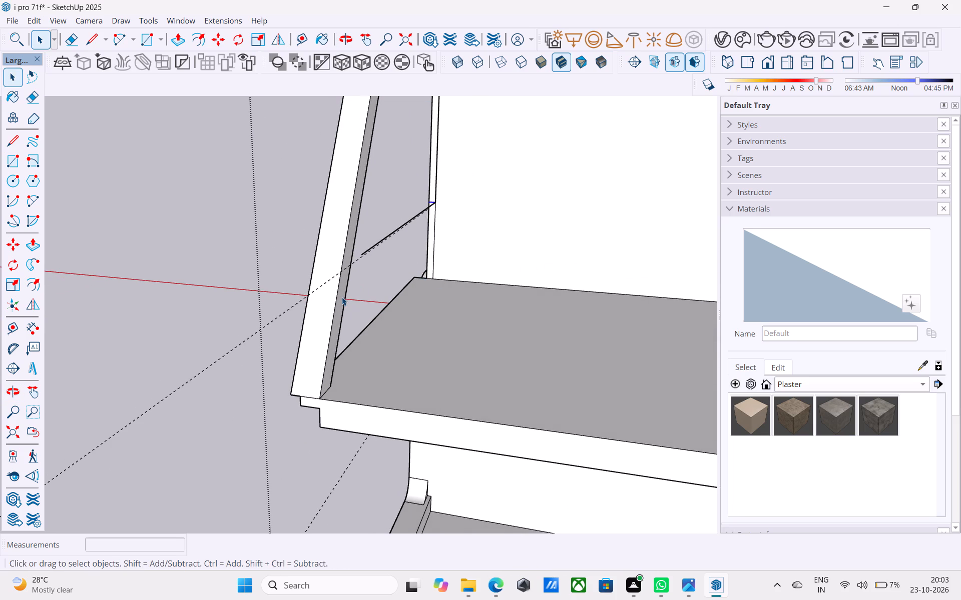
{"action": "left_click", "coordinate": [342, 297]}
{"action": "scroll", "coordinate": [342, 297], "scroll_direction": "up", "scroll_amount": 1}
{"action": "key", "text": "p"}
{"action": "left_click", "coordinate": [342, 297]}
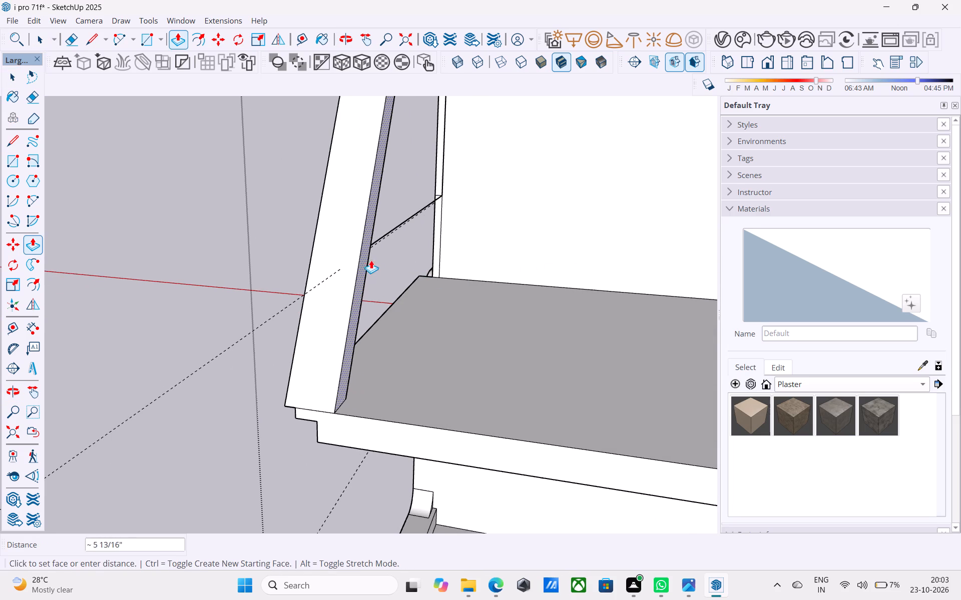
{"action": "scroll", "coordinate": [375, 249], "scroll_direction": "up", "scroll_amount": 5}
{"action": "middle_click_drag", "start_coordinate": [382, 231], "coordinate": [726, 267]}
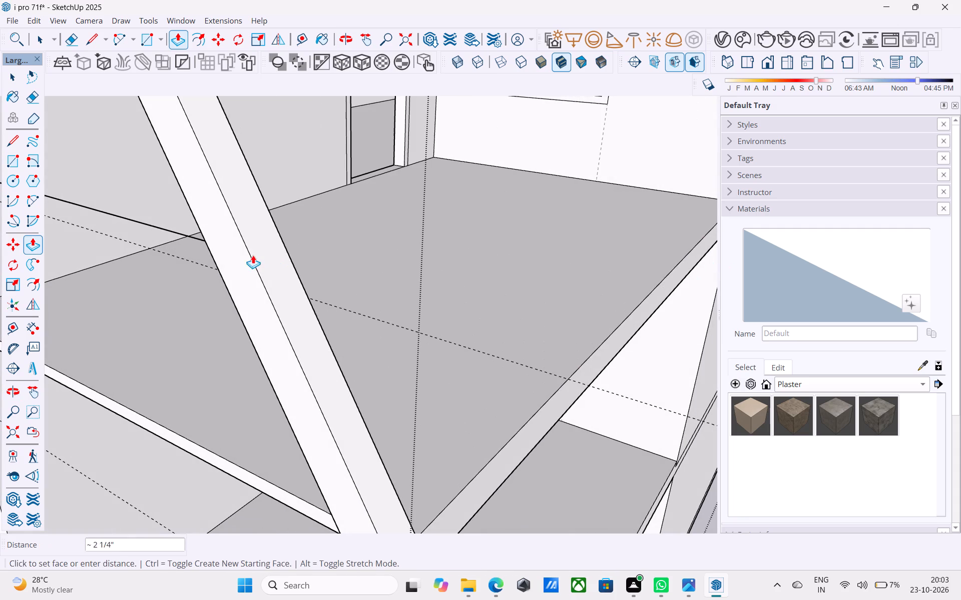
{"action": "middle_click_drag", "start_coordinate": [206, 249], "coordinate": [447, 295], "text": "shift"}
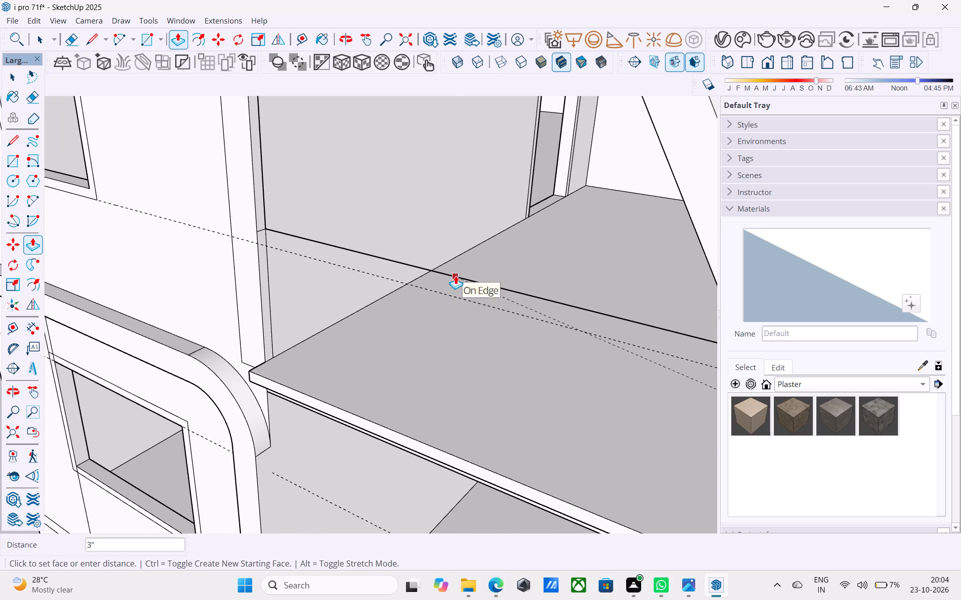
{"action": "left_click", "coordinate": [455, 275]}
Draw a 1' line across the sloping leg's inner face, starting at the end of the horizontal line.
{"action": "middle_click_drag", "start_coordinate": [454, 274], "coordinate": [30, 248]}
{"action": "middle_click_drag", "start_coordinate": [221, 364], "coordinate": [252, 351], "text": "shift"}
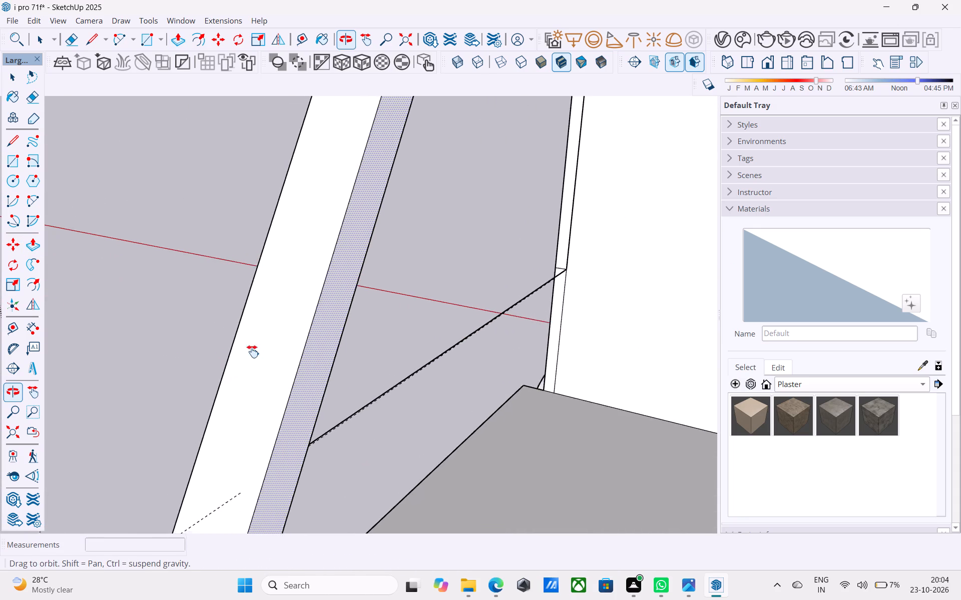
{"action": "middle_click_drag", "start_coordinate": [252, 351], "coordinate": [98, 288], "text": "shift"}
{"action": "middle_click_drag", "start_coordinate": [306, 380], "coordinate": [422, 320]}
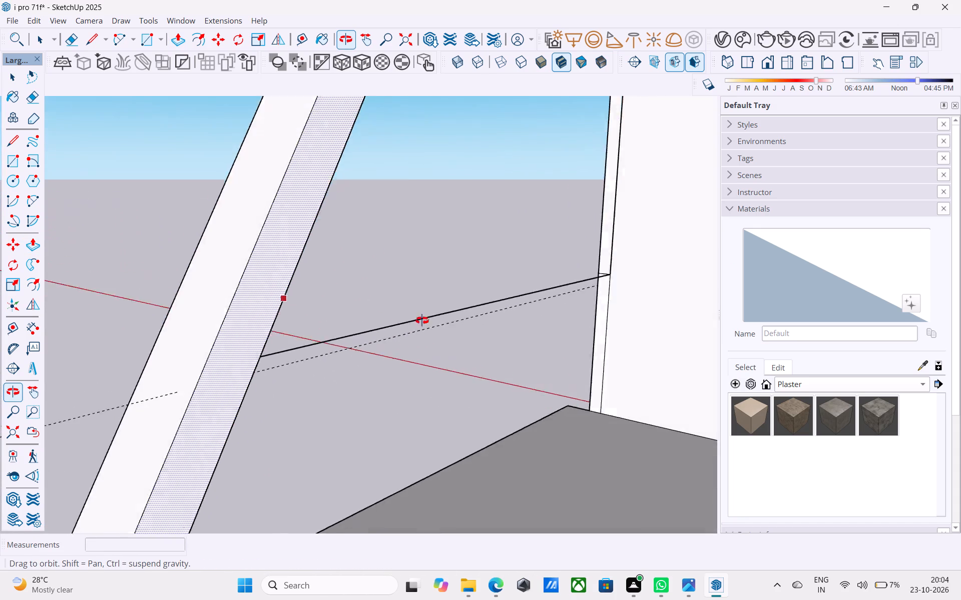
{"action": "middle_click_drag", "start_coordinate": [422, 320], "coordinate": [648, 326]}
{"action": "middle_click_drag", "start_coordinate": [426, 350], "coordinate": [447, 335], "text": "shift"}
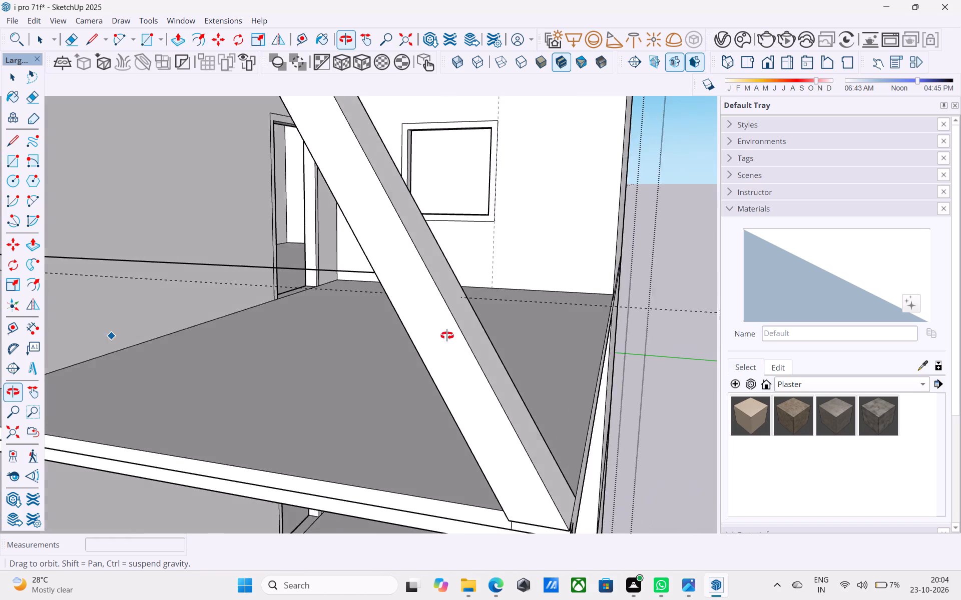
{"action": "middle_click_drag", "start_coordinate": [447, 335], "coordinate": [666, 332], "text": "shift"}
{"action": "middle_click_drag", "start_coordinate": [440, 332], "coordinate": [503, 332], "text": "shift"}
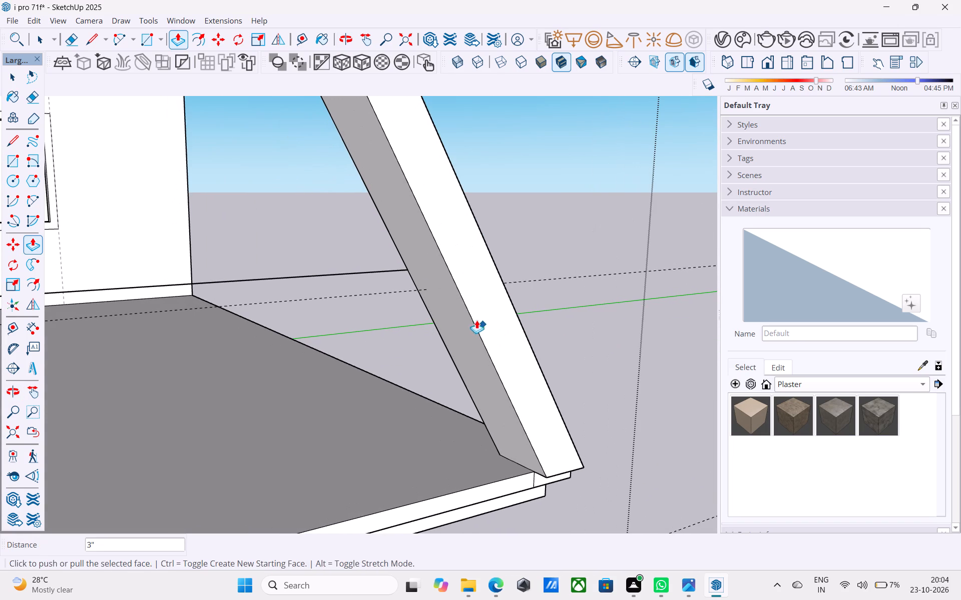
{"action": "key", "text": "l"}
{"action": "left_click", "coordinate": [406, 273]}
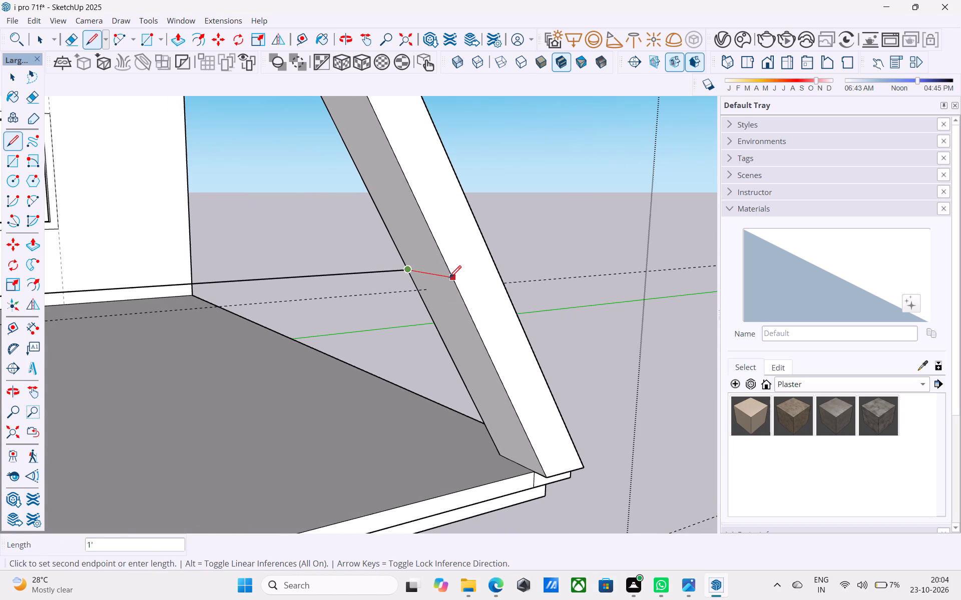
{"action": "left_click", "coordinate": [449, 278]}
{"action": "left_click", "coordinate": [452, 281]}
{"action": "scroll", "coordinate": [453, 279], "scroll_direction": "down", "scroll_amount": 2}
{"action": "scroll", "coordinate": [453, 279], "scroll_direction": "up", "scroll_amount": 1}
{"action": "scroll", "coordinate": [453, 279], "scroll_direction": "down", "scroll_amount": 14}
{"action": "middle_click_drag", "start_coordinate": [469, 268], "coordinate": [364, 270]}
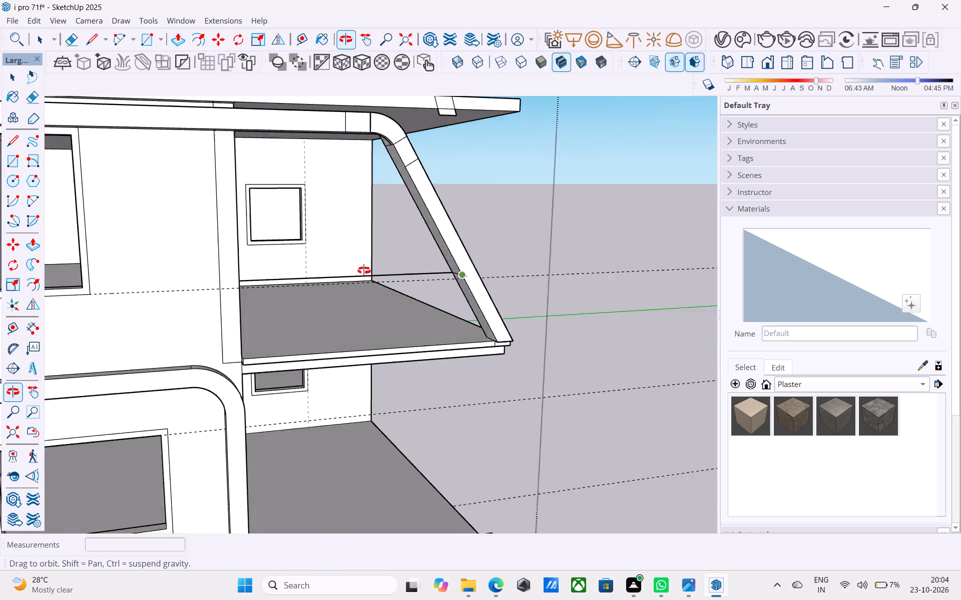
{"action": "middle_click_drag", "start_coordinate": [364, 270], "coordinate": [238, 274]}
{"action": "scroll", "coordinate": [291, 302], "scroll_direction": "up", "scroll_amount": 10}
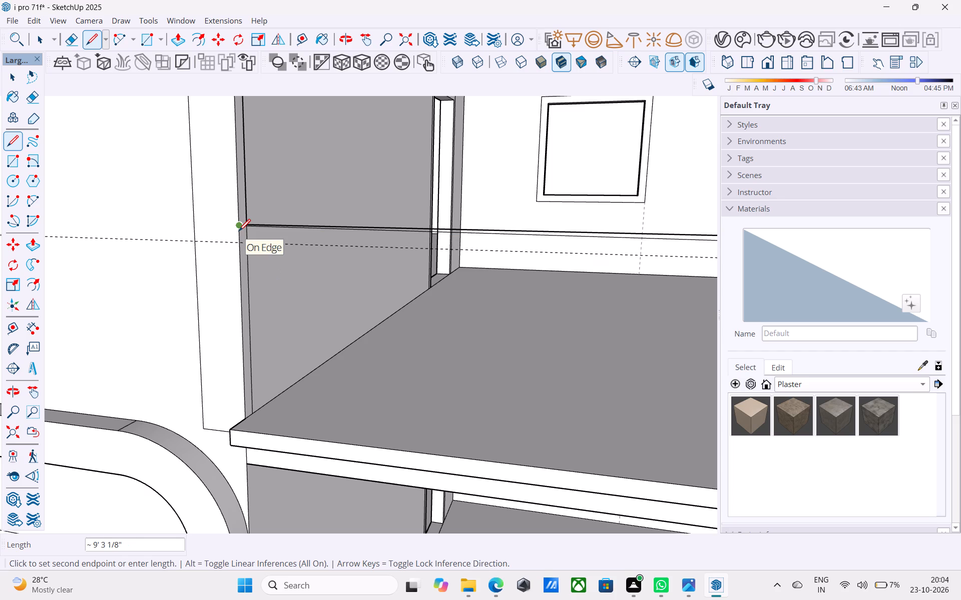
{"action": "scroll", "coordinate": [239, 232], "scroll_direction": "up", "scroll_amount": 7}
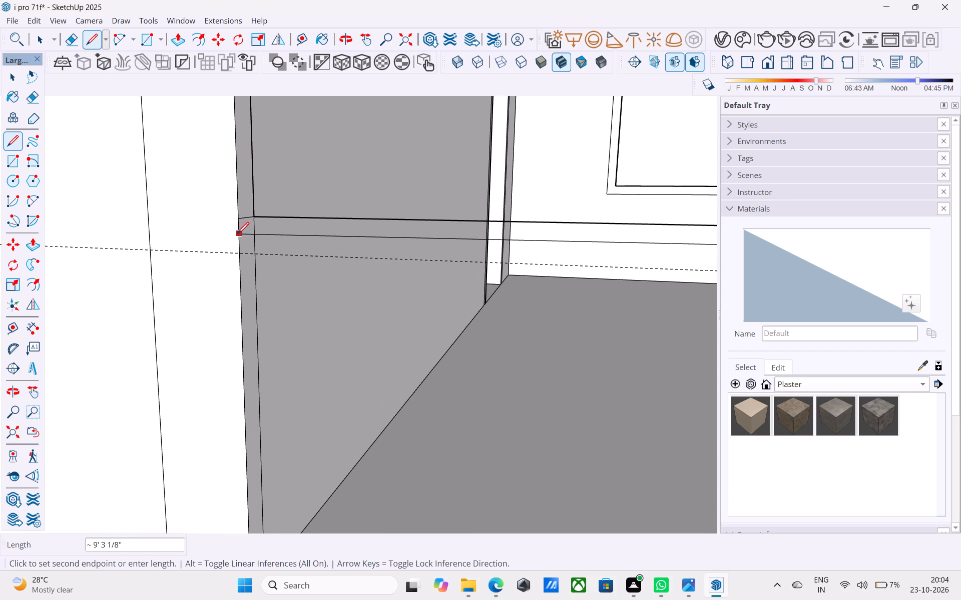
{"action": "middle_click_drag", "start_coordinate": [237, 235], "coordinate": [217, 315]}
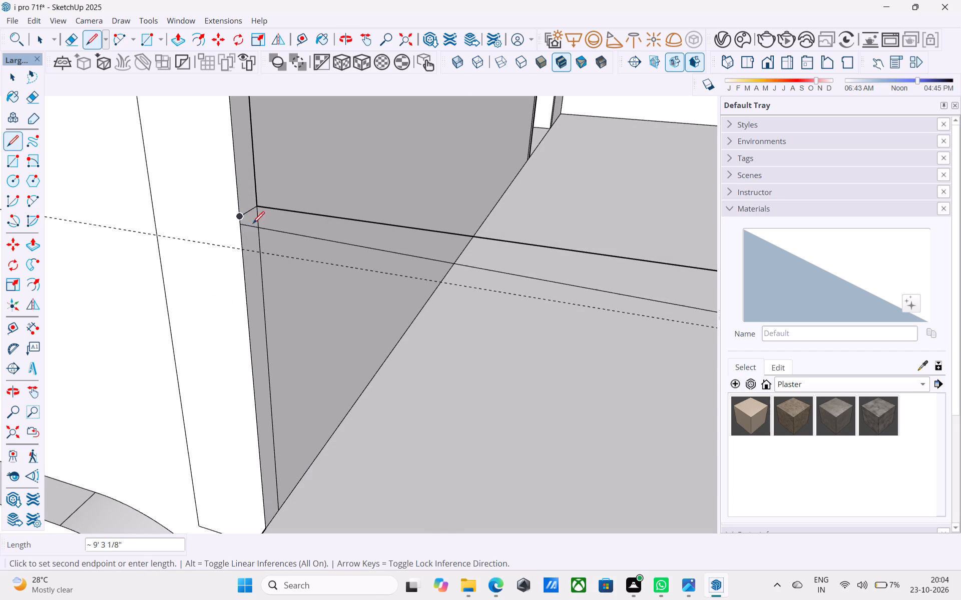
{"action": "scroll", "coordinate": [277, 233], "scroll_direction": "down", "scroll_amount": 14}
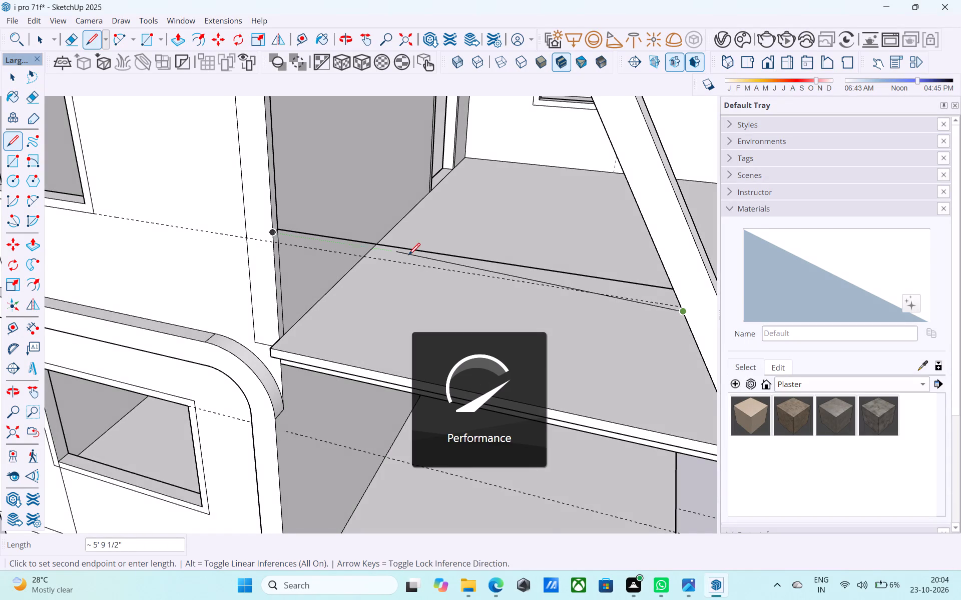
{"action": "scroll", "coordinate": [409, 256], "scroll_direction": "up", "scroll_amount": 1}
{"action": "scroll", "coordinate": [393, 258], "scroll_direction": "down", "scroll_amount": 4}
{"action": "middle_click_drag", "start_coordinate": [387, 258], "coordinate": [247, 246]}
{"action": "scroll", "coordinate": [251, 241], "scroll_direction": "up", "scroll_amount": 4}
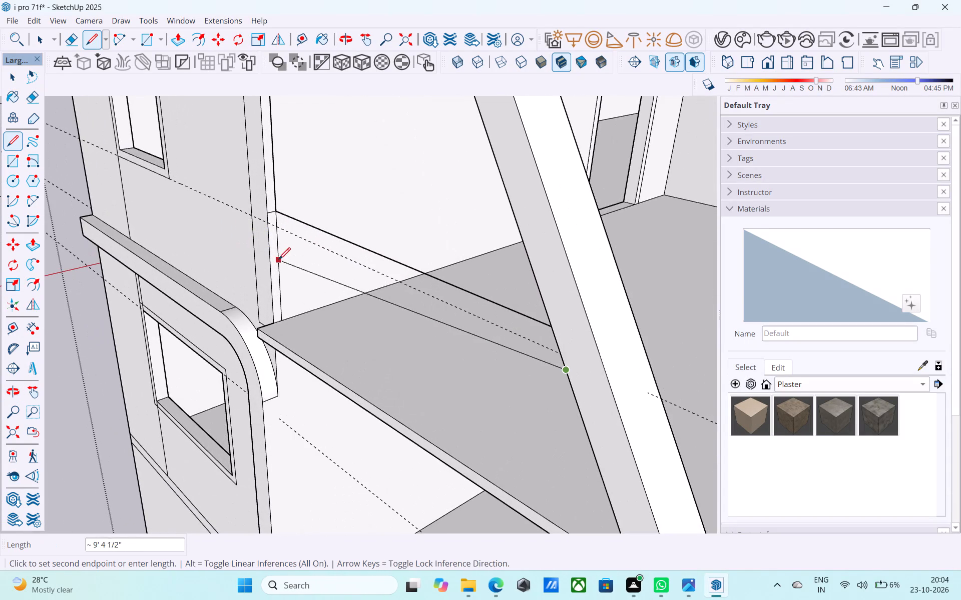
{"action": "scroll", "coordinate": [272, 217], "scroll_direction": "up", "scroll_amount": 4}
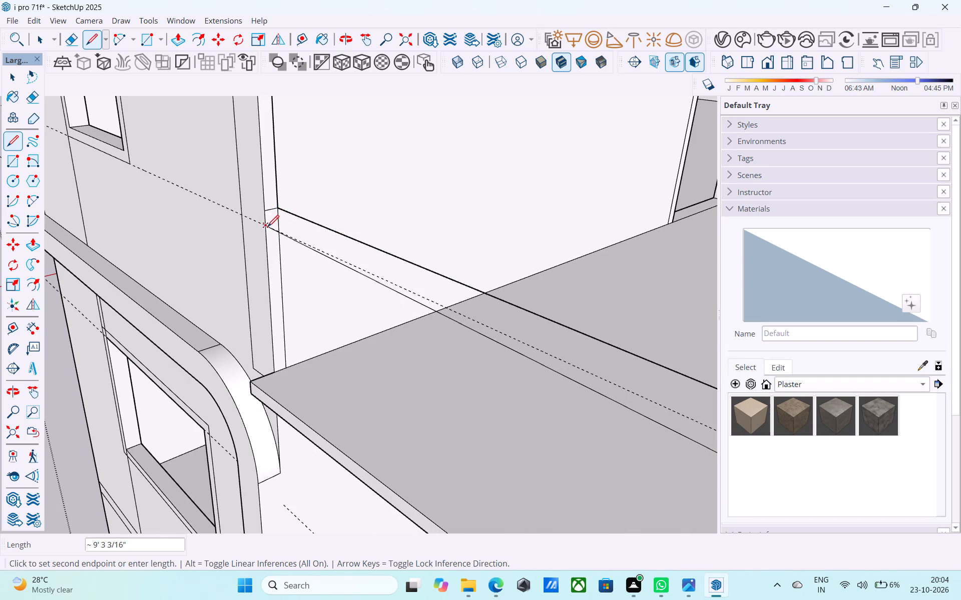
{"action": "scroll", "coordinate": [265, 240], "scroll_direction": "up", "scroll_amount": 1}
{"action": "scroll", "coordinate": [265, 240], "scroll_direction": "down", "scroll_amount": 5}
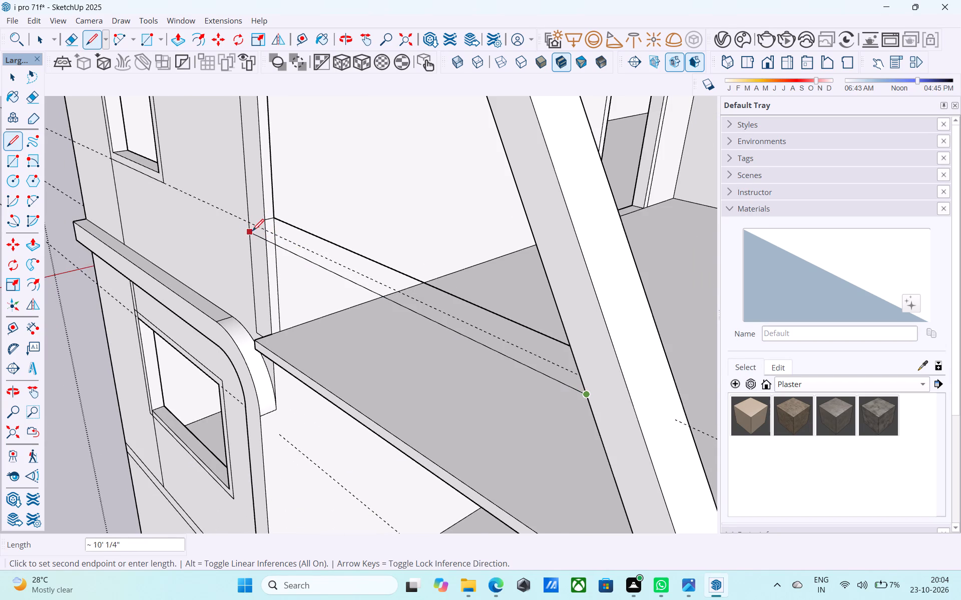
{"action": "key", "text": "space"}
Draw a 3" line along the cross line on the leg's inner face, starting at the horizontal line's end.
{"action": "scroll", "coordinate": [253, 232], "scroll_direction": "down", "scroll_amount": 11}
{"action": "middle_click_drag", "start_coordinate": [256, 245], "coordinate": [429, 264]}
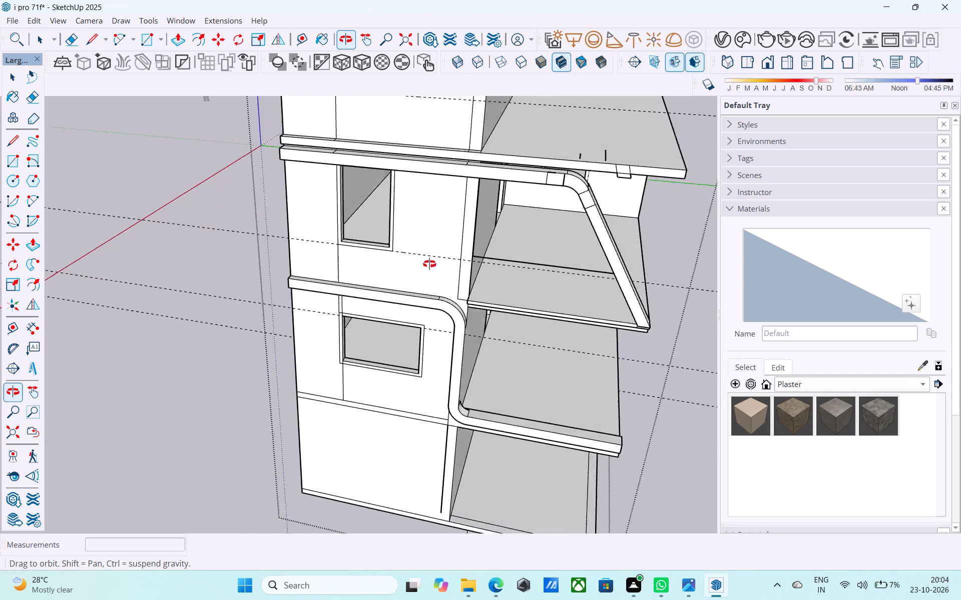
{"action": "middle_click_drag", "start_coordinate": [429, 264], "coordinate": [461, 262]}
{"action": "middle_click_drag", "start_coordinate": [467, 265], "coordinate": [374, 291], "text": "shift"}
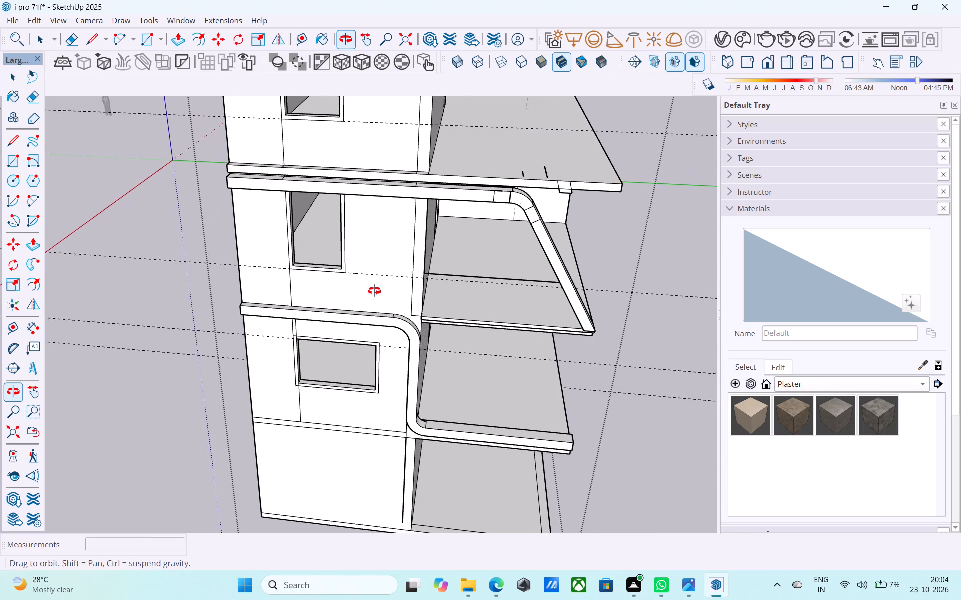
{"action": "middle_click_drag", "start_coordinate": [374, 291], "coordinate": [421, 285], "text": "shift"}
{"action": "middle_click_drag", "start_coordinate": [529, 300], "coordinate": [221, 337]}
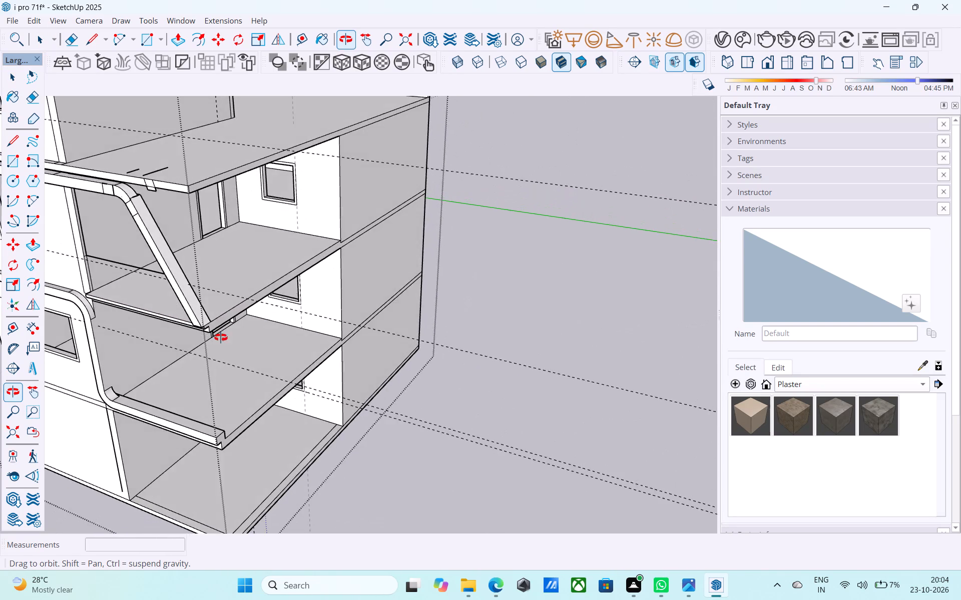
{"action": "middle_click_drag", "start_coordinate": [221, 337], "coordinate": [528, 353]}
{"action": "scroll", "coordinate": [539, 280], "scroll_direction": "up", "scroll_amount": 2}
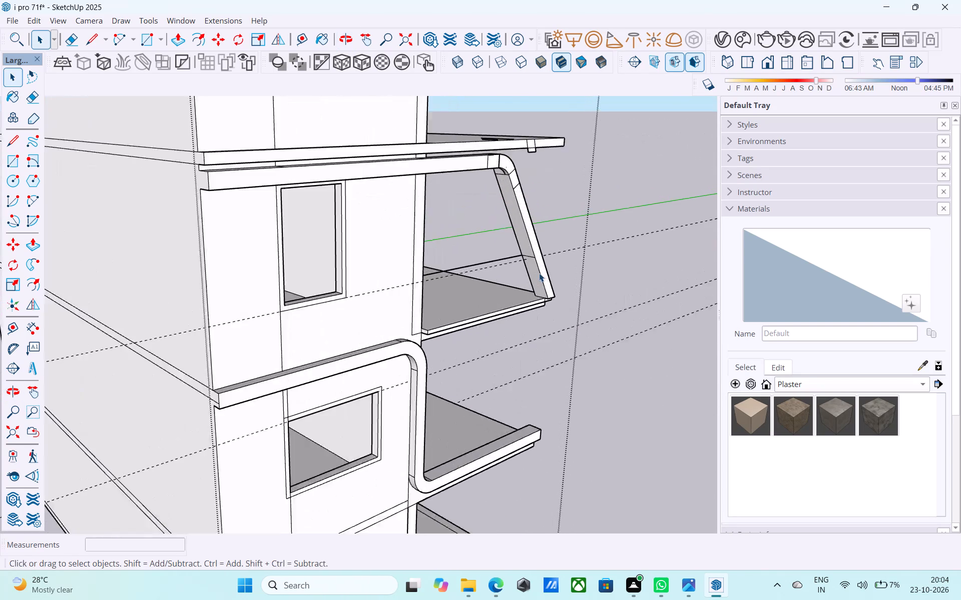
{"action": "scroll", "coordinate": [539, 273], "scroll_direction": "up", "scroll_amount": 10}
{"action": "scroll", "coordinate": [518, 253], "scroll_direction": "down", "scroll_amount": 1}
{"action": "middle_click_drag", "start_coordinate": [603, 283], "coordinate": [665, 288], "text": "shift"}
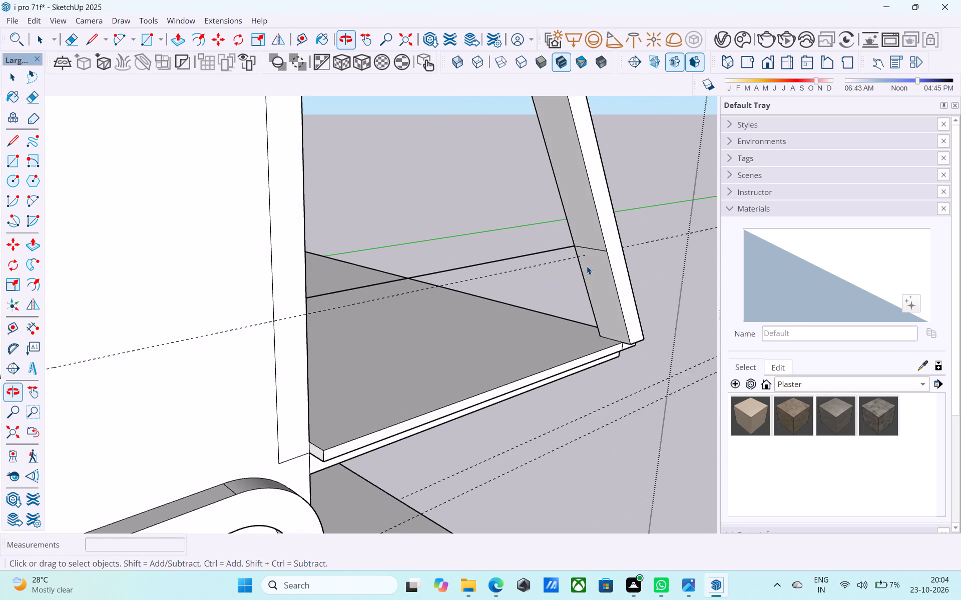
{"action": "scroll", "coordinate": [571, 243], "scroll_direction": "up", "scroll_amount": 5}
{"action": "scroll", "coordinate": [573, 248], "scroll_direction": "down", "scroll_amount": 5}
{"action": "middle_click_drag", "start_coordinate": [573, 248], "coordinate": [335, 274]}
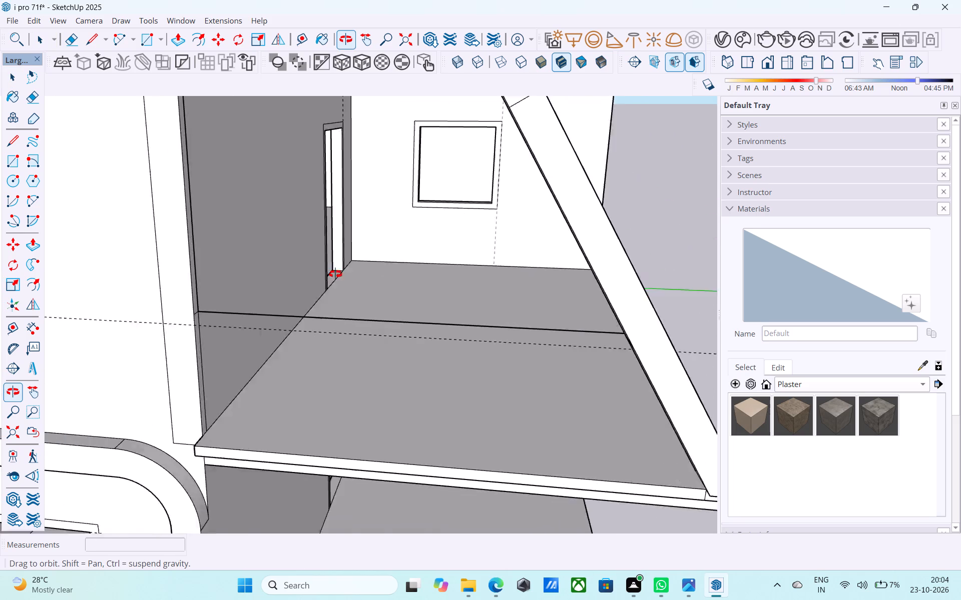
{"action": "middle_click_drag", "start_coordinate": [335, 274], "coordinate": [686, 289]}
{"action": "scroll", "coordinate": [667, 265], "scroll_direction": "up", "scroll_amount": 5}
{"action": "middle_click_drag", "start_coordinate": [651, 263], "coordinate": [623, 271], "text": "shift"}
{"action": "scroll", "coordinate": [623, 271], "scroll_direction": "down", "scroll_amount": 3}
{"action": "key", "text": "l"}
{"action": "scroll", "coordinate": [583, 262], "scroll_direction": "up", "scroll_amount": 5}
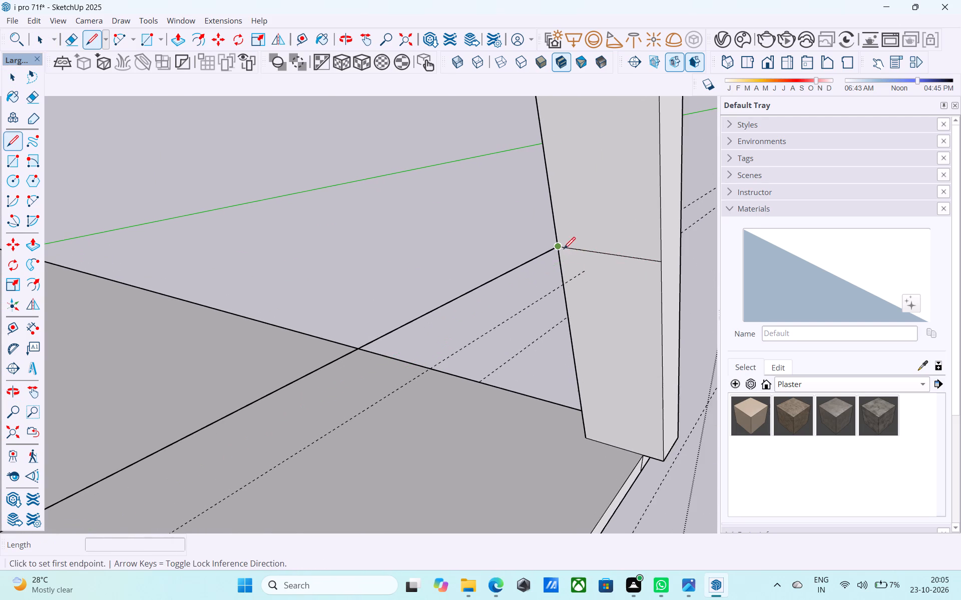
{"action": "left_click", "coordinate": [562, 249]}
{"action": "type", "text": "3\""}
{"action": "key", "text": "Return"}
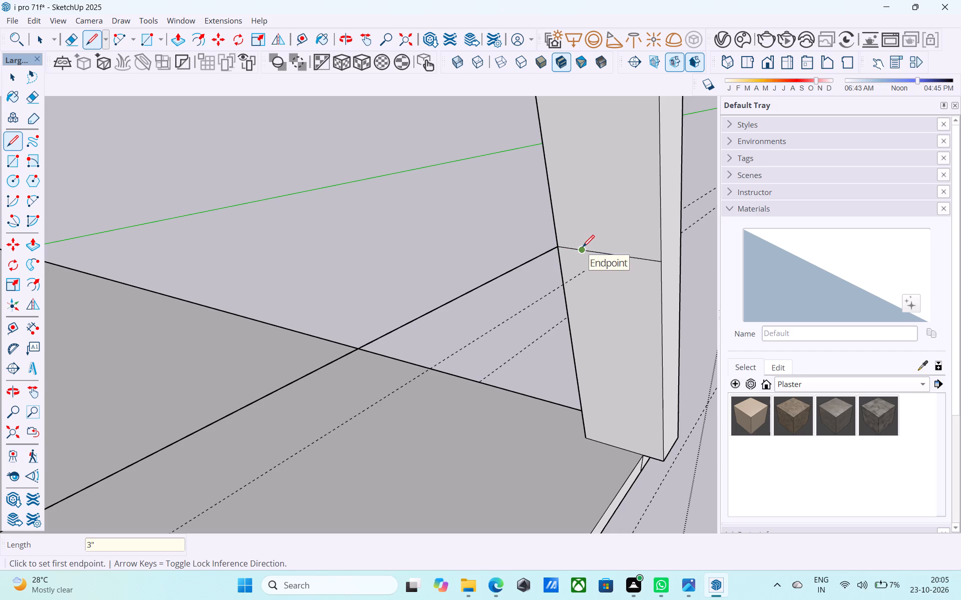
Draw a line from the 3" point on the leg back to the wall's raised short edge, closing a narrow strip face.
{"action": "left_click", "coordinate": [583, 248]}
{"action": "scroll", "coordinate": [583, 248], "scroll_direction": "down", "scroll_amount": 11}
{"action": "middle_click_drag", "start_coordinate": [577, 262], "coordinate": [215, 287]}
{"action": "scroll", "coordinate": [232, 313], "scroll_direction": "up", "scroll_amount": 5}
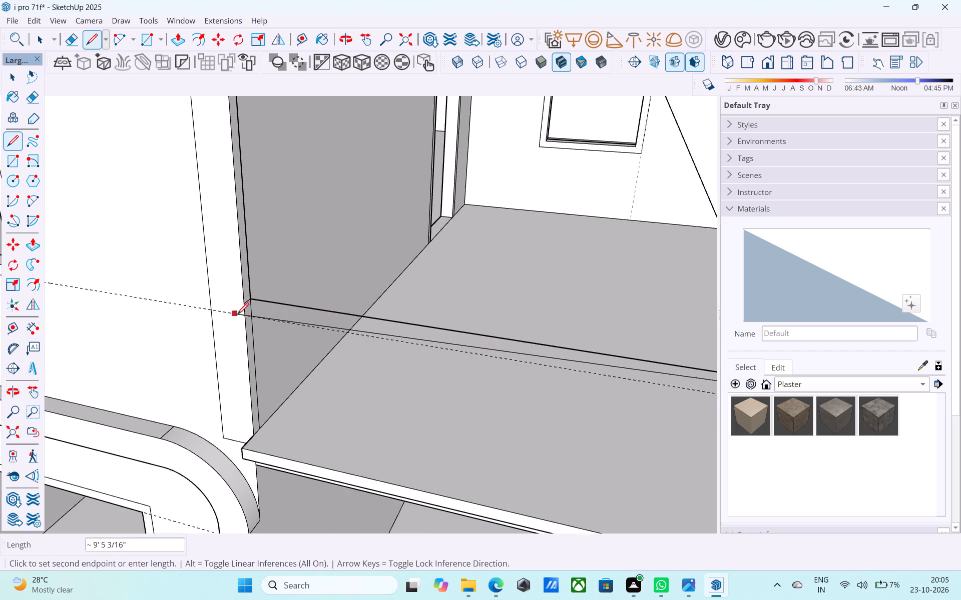
{"action": "scroll", "coordinate": [237, 315], "scroll_direction": "up", "scroll_amount": 6}
{"action": "left_click", "coordinate": [247, 300]}
Push/Pull the narrow strip between the wall and the sloping leg down 3' to the slab.
{"action": "scroll", "coordinate": [246, 300], "scroll_direction": "down", "scroll_amount": 4}
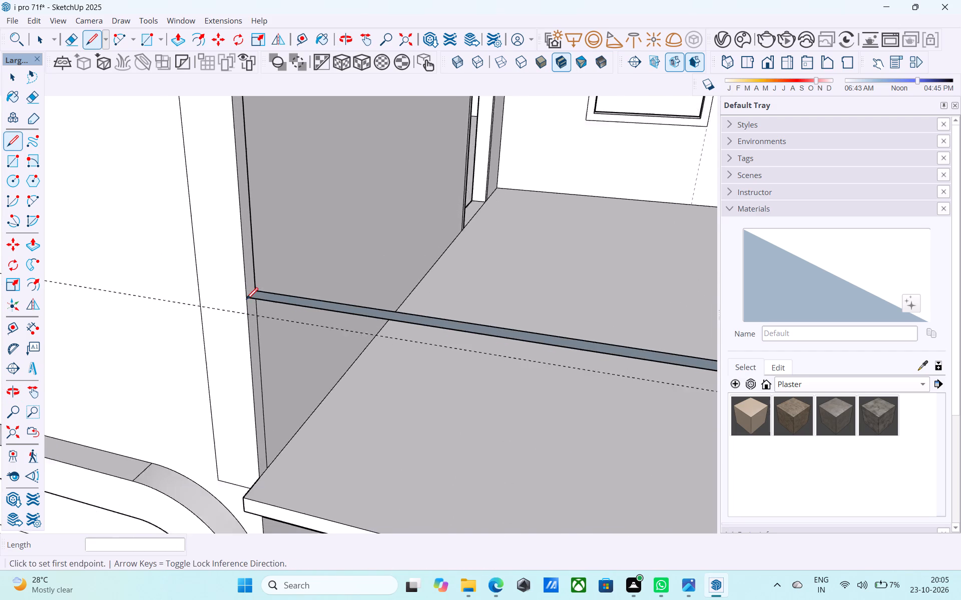
{"action": "scroll", "coordinate": [246, 300], "scroll_direction": "down", "scroll_amount": 2}
{"action": "scroll", "coordinate": [307, 315], "scroll_direction": "down", "scroll_amount": 3}
{"action": "middle_click_drag", "start_coordinate": [318, 317], "coordinate": [370, 193]}
{"action": "middle_click_drag", "start_coordinate": [361, 330], "coordinate": [382, 269]}
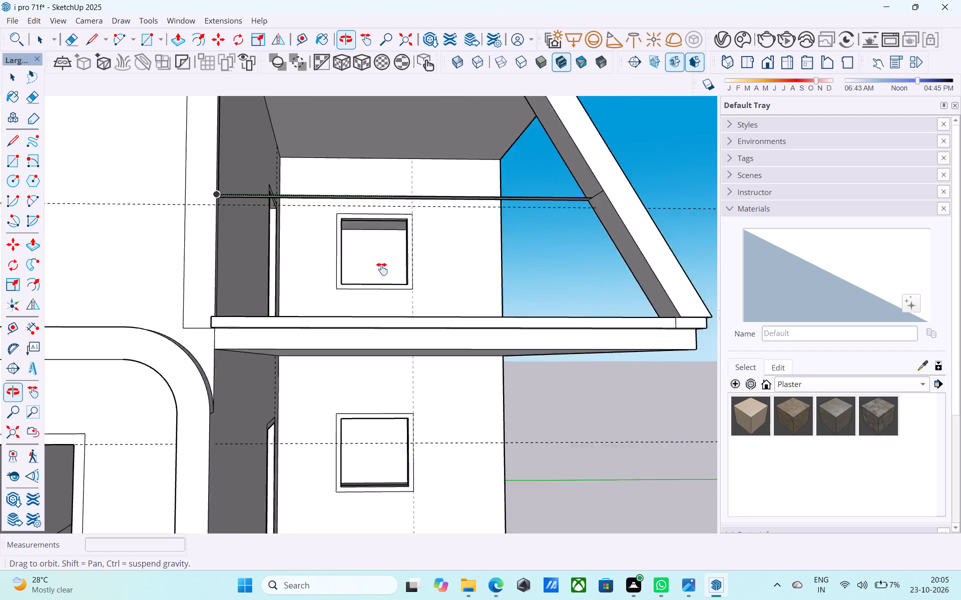
{"action": "middle_click_drag", "start_coordinate": [382, 269], "coordinate": [356, 269]}
{"action": "middle_click_drag", "start_coordinate": [419, 242], "coordinate": [119, 357], "text": "shift"}
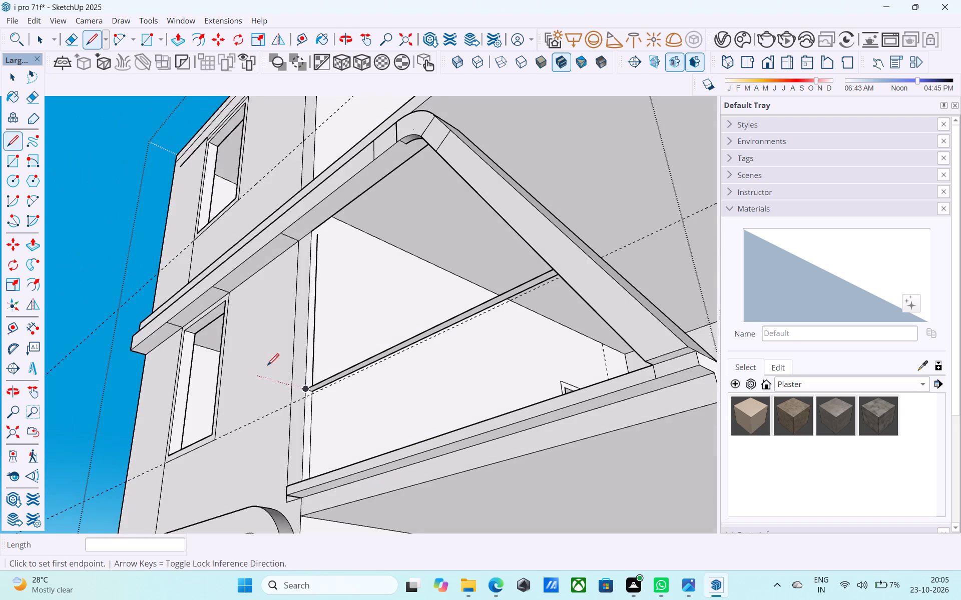
{"action": "middle_click_drag", "start_coordinate": [267, 367], "coordinate": [216, 349], "text": "shift"}
{"action": "scroll", "coordinate": [337, 365], "scroll_direction": "up", "scroll_amount": 5}
{"action": "key", "text": "space"}
{"action": "left_click", "coordinate": [293, 304]}
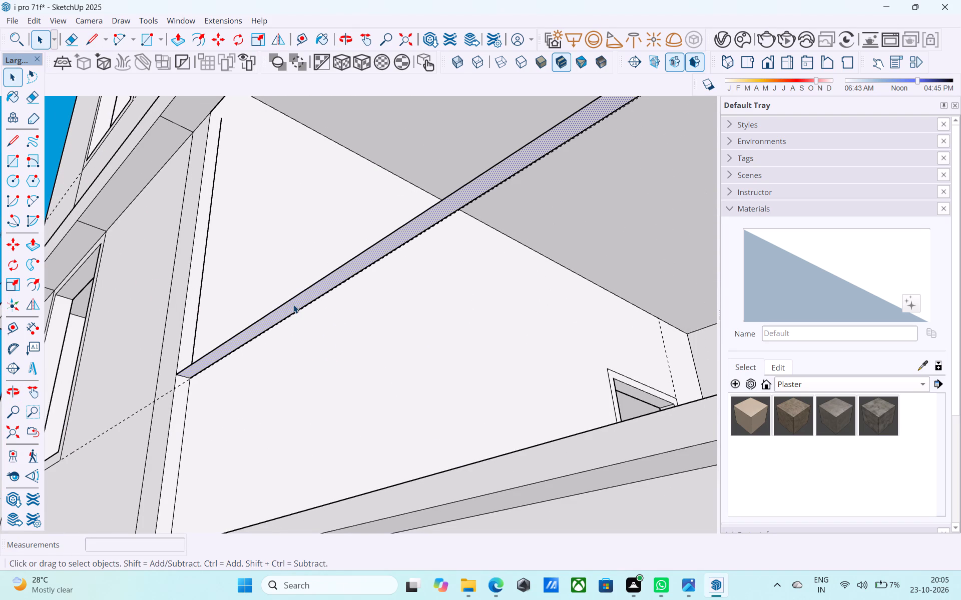
{"action": "key", "text": "p"}
{"action": "left_click", "coordinate": [293, 304]}
{"action": "scroll", "coordinate": [296, 322], "scroll_direction": "down", "scroll_amount": 11}
{"action": "middle_click_drag", "start_coordinate": [299, 342], "coordinate": [326, 449]}
{"action": "scroll", "coordinate": [310, 349], "scroll_direction": "down", "scroll_amount": 6}
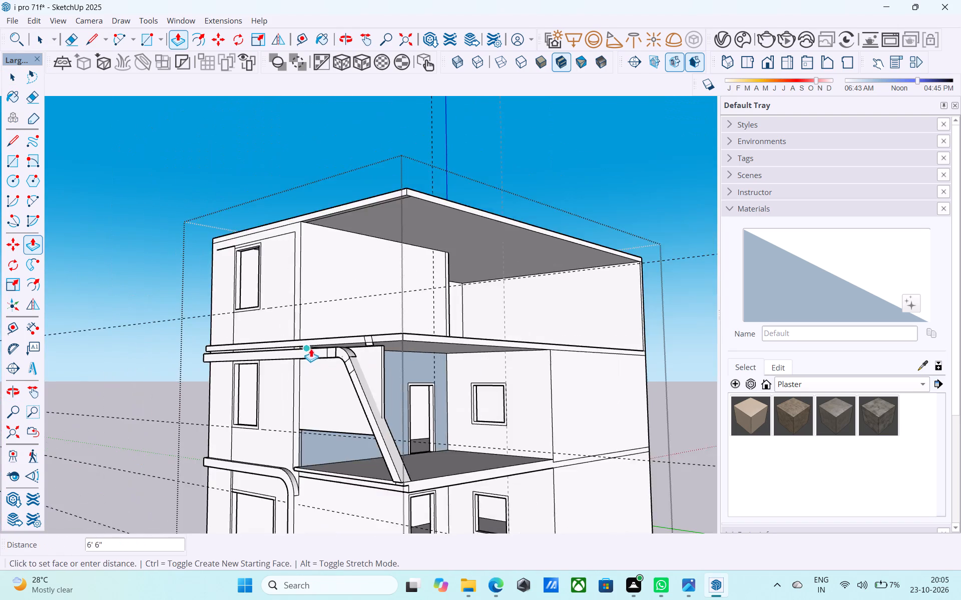
{"action": "scroll", "coordinate": [311, 348], "scroll_direction": "down", "scroll_amount": 6}
{"action": "scroll", "coordinate": [351, 455], "scroll_direction": "up", "scroll_amount": 10}
{"action": "scroll", "coordinate": [338, 393], "scroll_direction": "down", "scroll_amount": 1}
{"action": "middle_click_drag", "start_coordinate": [337, 407], "coordinate": [336, 464]}
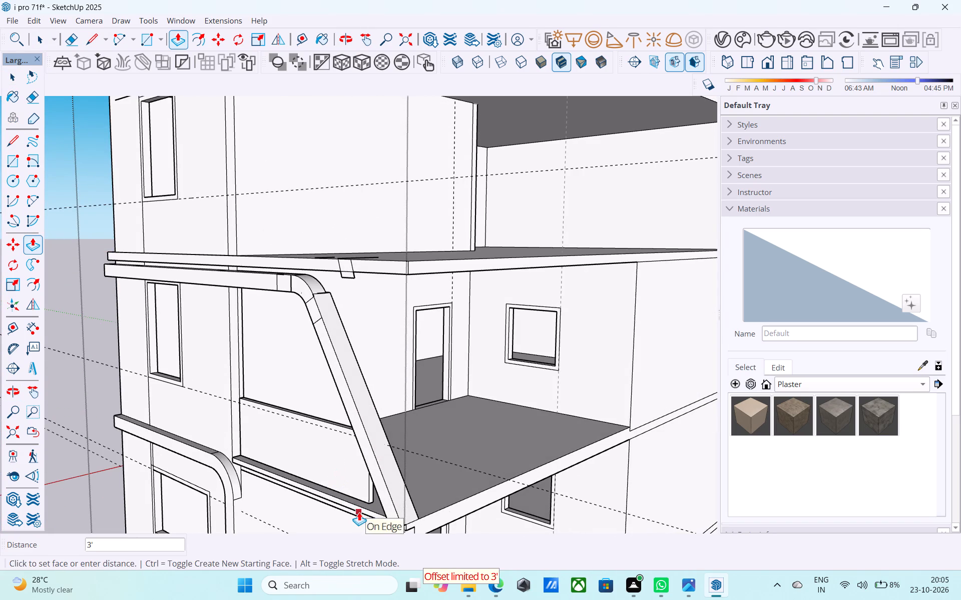
{"action": "left_click", "coordinate": [359, 512]}
Draw a horizontal line about 1' 4" across the triangular gap, from the infill panel's inner vertical edge to the sloping leg.
{"action": "scroll", "coordinate": [412, 417], "scroll_direction": "down", "scroll_amount": 5}
{"action": "middle_click_drag", "start_coordinate": [412, 417], "coordinate": [498, 448], "text": "shift"}
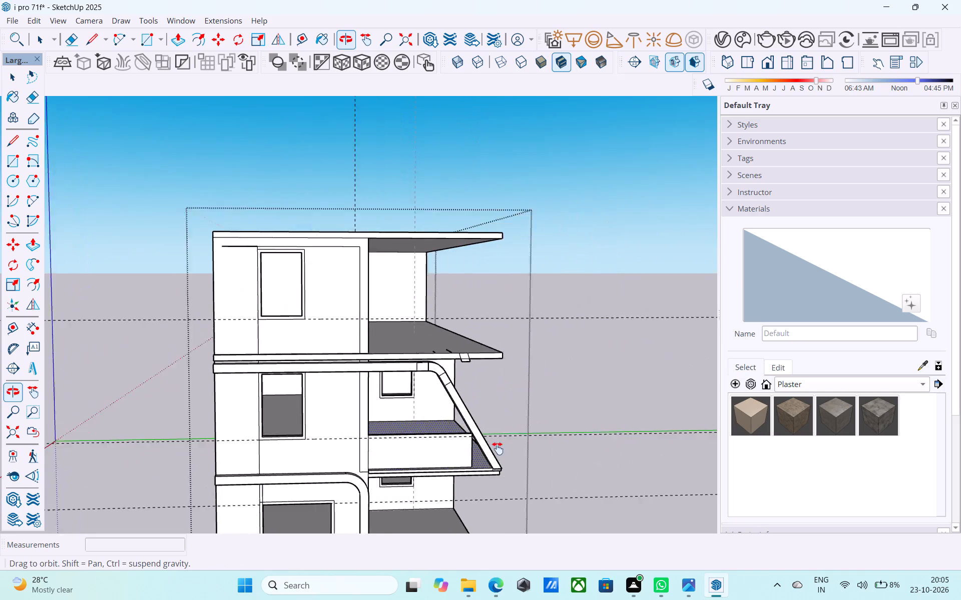
{"action": "middle_click_drag", "start_coordinate": [498, 448], "coordinate": [504, 435], "text": "shift"}
{"action": "scroll", "coordinate": [482, 437], "scroll_direction": "up", "scroll_amount": 11}
{"action": "middle_click_drag", "start_coordinate": [477, 451], "coordinate": [352, 426]}
{"action": "scroll", "coordinate": [353, 439], "scroll_direction": "up", "scroll_amount": 6}
{"action": "key", "text": "space"}
{"action": "key", "text": "l"}
{"action": "left_click", "coordinate": [339, 439]}
{"action": "middle_click_drag", "start_coordinate": [340, 439], "coordinate": [597, 450]}
{"action": "left_click", "coordinate": [438, 433]}
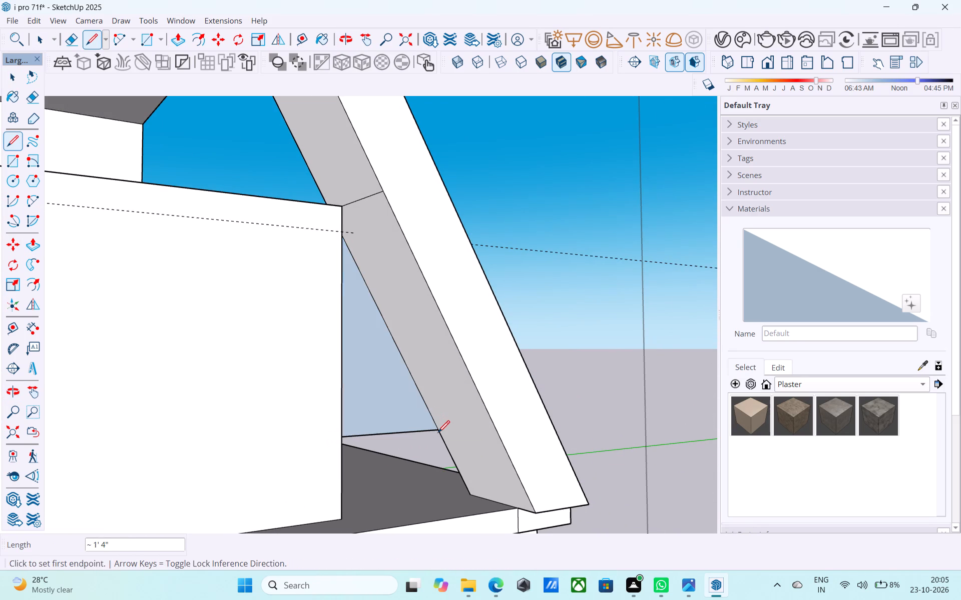
Close the gap's outer side with lines about 1' 9 1/4" along the slab and about 3' 5 13/16" up the leg to the panel's top corner.
{"action": "scroll", "coordinate": [438, 433], "scroll_direction": "down", "scroll_amount": 3}
{"action": "middle_click_drag", "start_coordinate": [433, 432], "coordinate": [303, 459]}
{"action": "scroll", "coordinate": [387, 493], "scroll_direction": "up", "scroll_amount": 5}
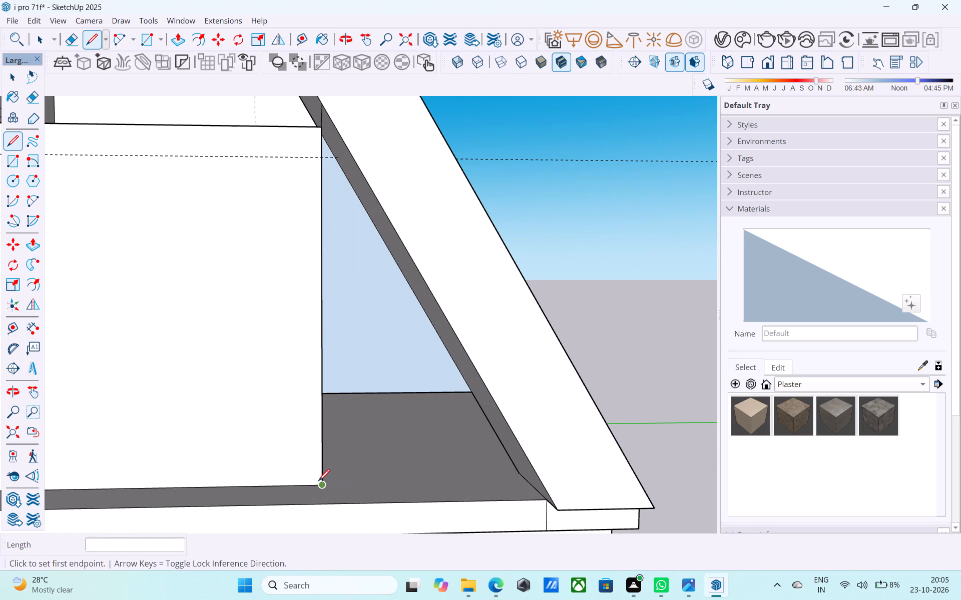
{"action": "left_click", "coordinate": [318, 482]}
{"action": "middle_click_drag", "start_coordinate": [334, 488], "coordinate": [483, 500]}
{"action": "left_click", "coordinate": [490, 453]}
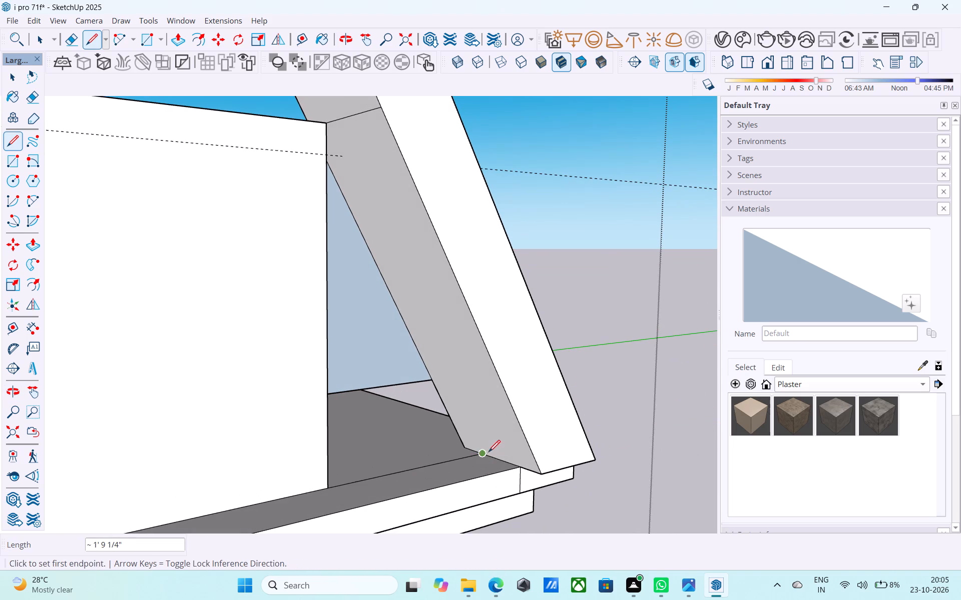
{"action": "left_click", "coordinate": [476, 452]}
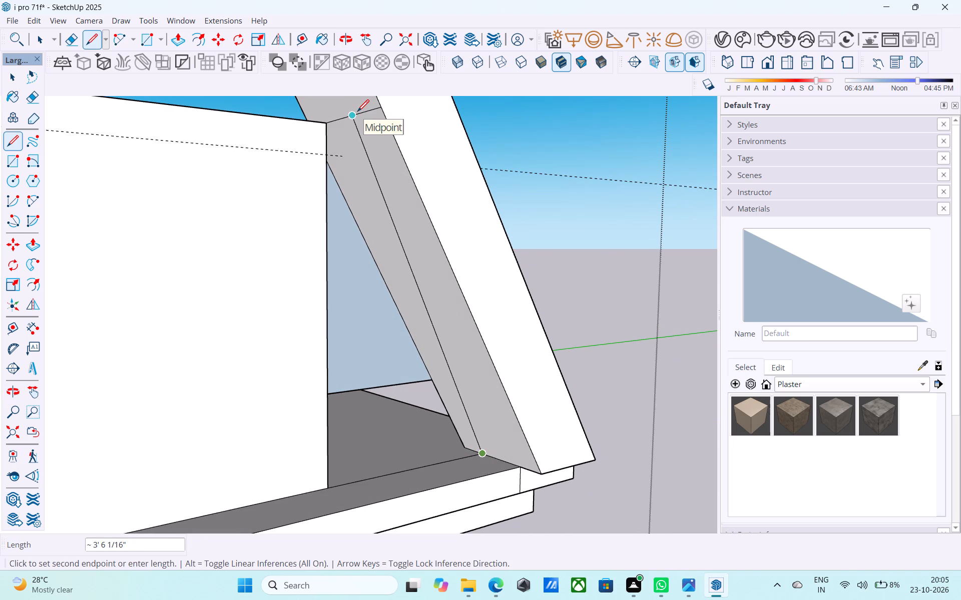
{"action": "left_click", "coordinate": [330, 119]}
Close the gap's inner side with an 8 7/8" vertical line and floor lines about 5 1/4" to the leg and 1' 4" to the panel.
{"action": "middle_click_drag", "start_coordinate": [340, 150], "coordinate": [196, 240]}
{"action": "middle_click_drag", "start_coordinate": [411, 213], "coordinate": [39, 240]}
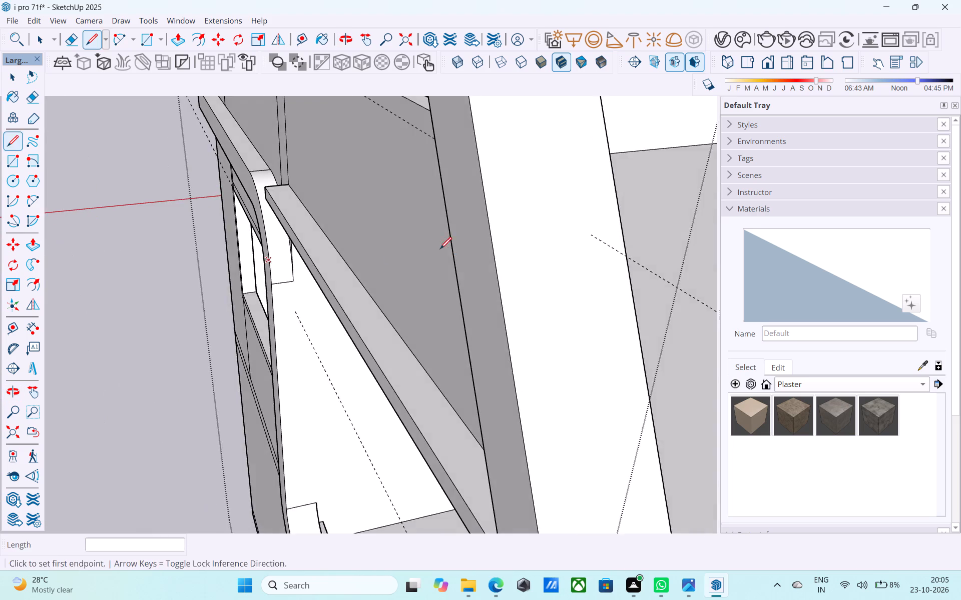
{"action": "middle_click_drag", "start_coordinate": [448, 247], "coordinate": [170, 241]}
{"action": "scroll", "coordinate": [203, 199], "scroll_direction": "down", "scroll_amount": 7}
{"action": "middle_click_drag", "start_coordinate": [253, 235], "coordinate": [169, 251]}
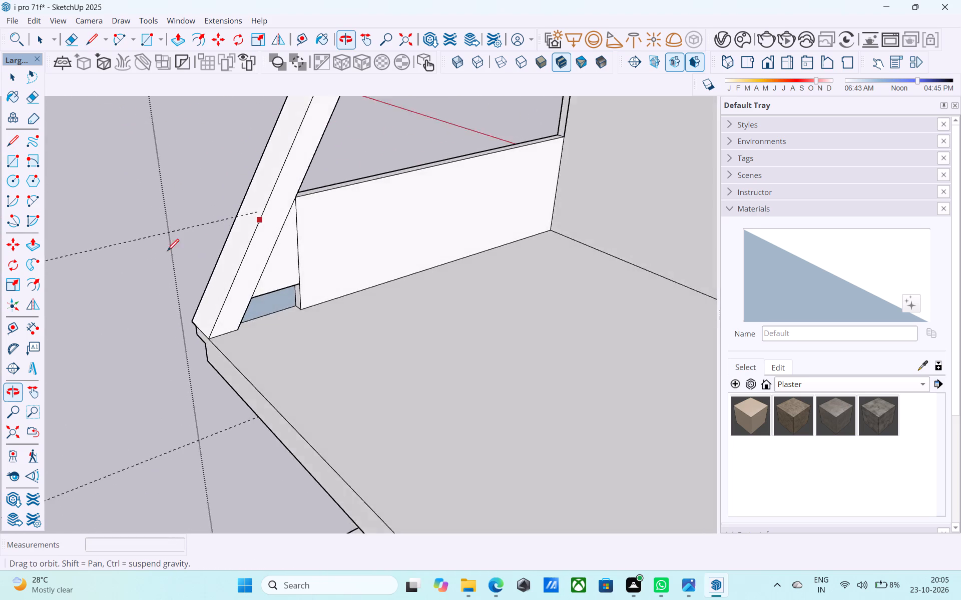
{"action": "scroll", "coordinate": [275, 312], "scroll_direction": "up", "scroll_amount": 5}
{"action": "middle_click_drag", "start_coordinate": [259, 303], "coordinate": [104, 279]}
{"action": "scroll", "coordinate": [327, 259], "scroll_direction": "up", "scroll_amount": 7}
{"action": "scroll", "coordinate": [213, 248], "scroll_direction": "up", "scroll_amount": 3}
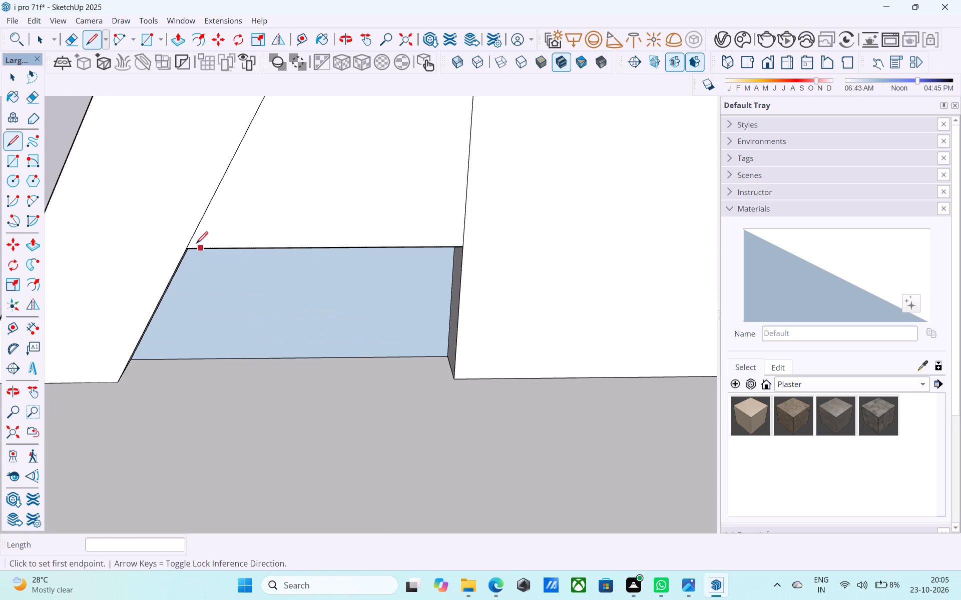
{"action": "left_click", "coordinate": [190, 245]}
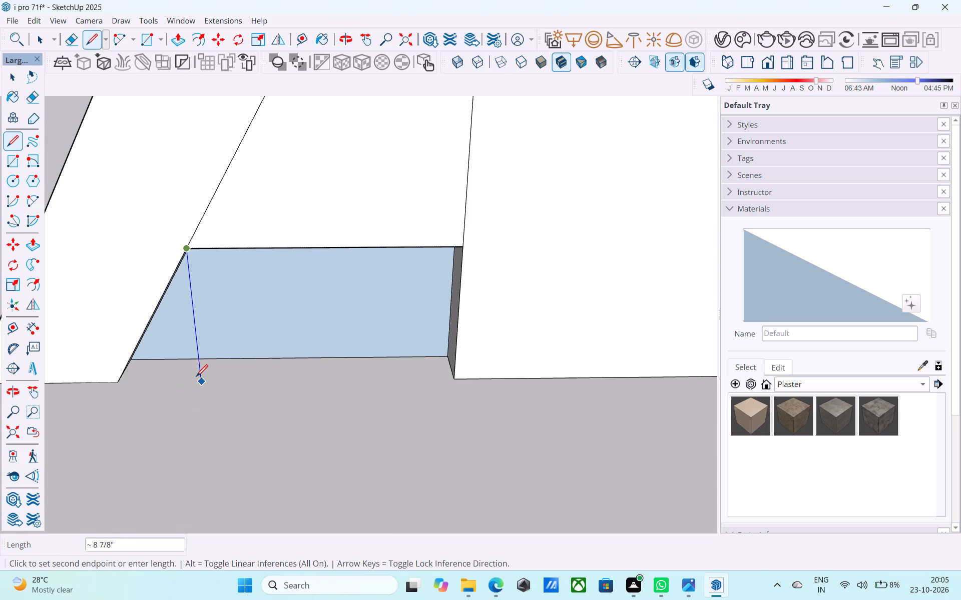
{"action": "left_click", "coordinate": [200, 383]}
{"action": "left_click", "coordinate": [120, 382]}
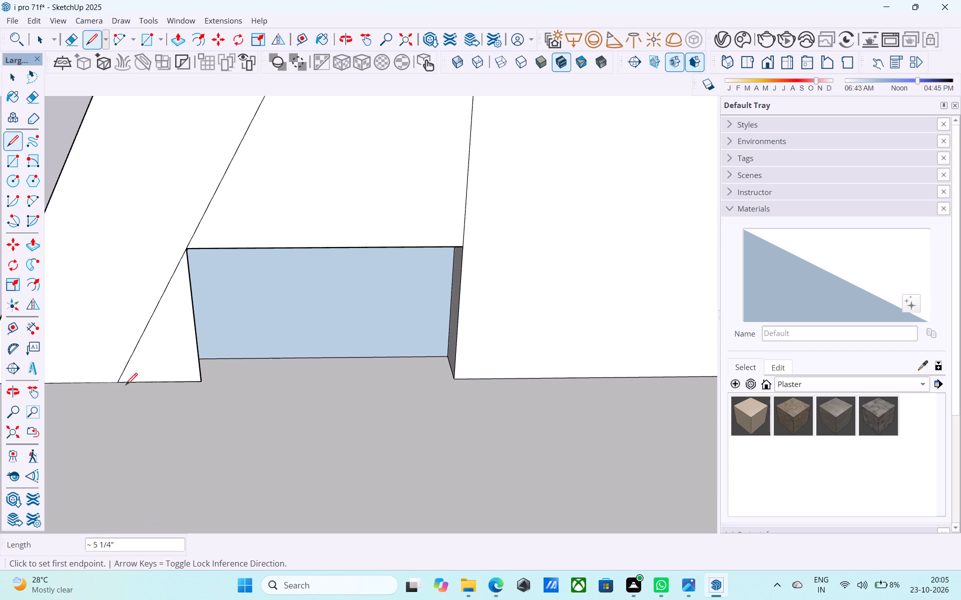
{"action": "left_click", "coordinate": [197, 384]}
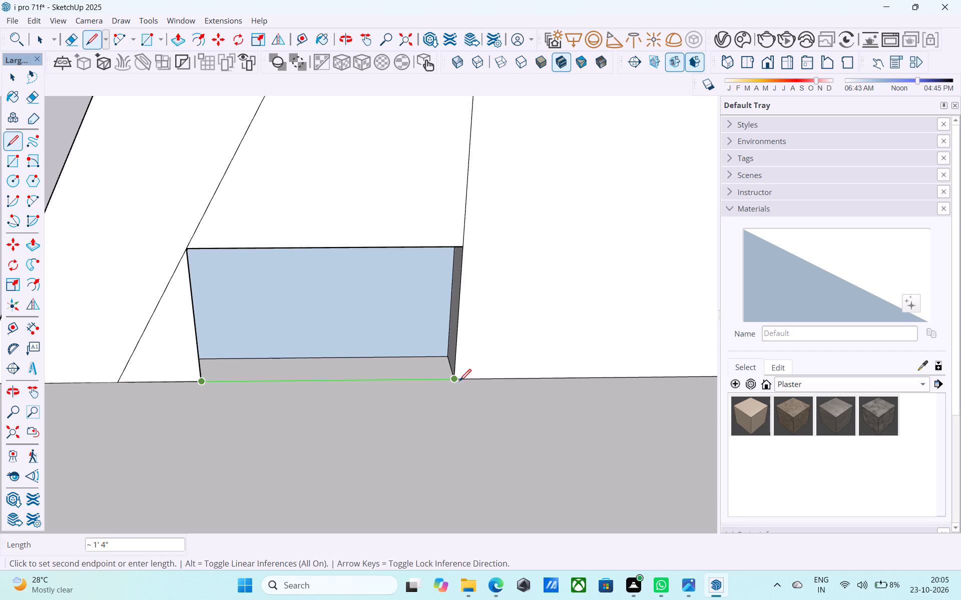
{"action": "left_click", "coordinate": [459, 382]}
Erase the leftover dividing lines on the infill's inner face beside the sloping leg.
{"action": "key", "text": "e"}
{"action": "left_click_drag", "start_coordinate": [286, 217], "coordinate": [261, 254]}
{"action": "left_click_drag", "start_coordinate": [228, 253], "coordinate": [186, 302]}
{"action": "scroll", "coordinate": [191, 299], "scroll_direction": "up", "scroll_amount": 1}
{"action": "middle_click_drag", "start_coordinate": [205, 301], "coordinate": [222, 289]}
{"action": "left_click_drag", "start_coordinate": [354, 276], "coordinate": [514, 247]}
Erase the vertical seam on the infill's outer face near the sloping leg.
{"action": "scroll", "coordinate": [482, 254], "scroll_direction": "down", "scroll_amount": 5}
{"action": "middle_click_drag", "start_coordinate": [315, 264], "coordinate": [862, 244]}
{"action": "scroll", "coordinate": [859, 244], "scroll_direction": "down", "scroll_amount": 4}
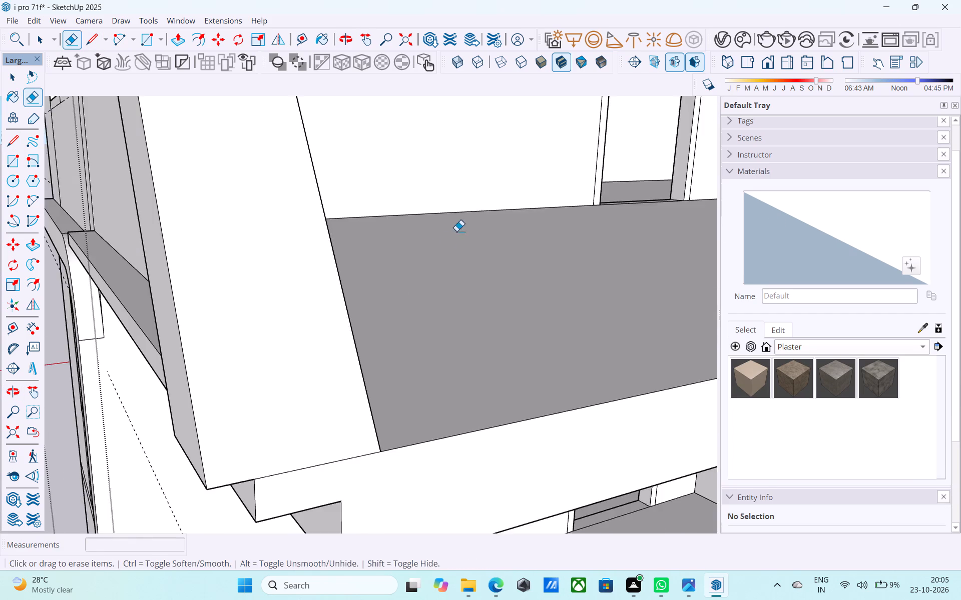
{"action": "scroll", "coordinate": [456, 231], "scroll_direction": "down", "scroll_amount": 7}
{"action": "middle_click_drag", "start_coordinate": [354, 256], "coordinate": [673, 246]}
{"action": "scroll", "coordinate": [649, 234], "scroll_direction": "down", "scroll_amount": 7}
{"action": "middle_click_drag", "start_coordinate": [561, 247], "coordinate": [568, 281], "text": "shift"}
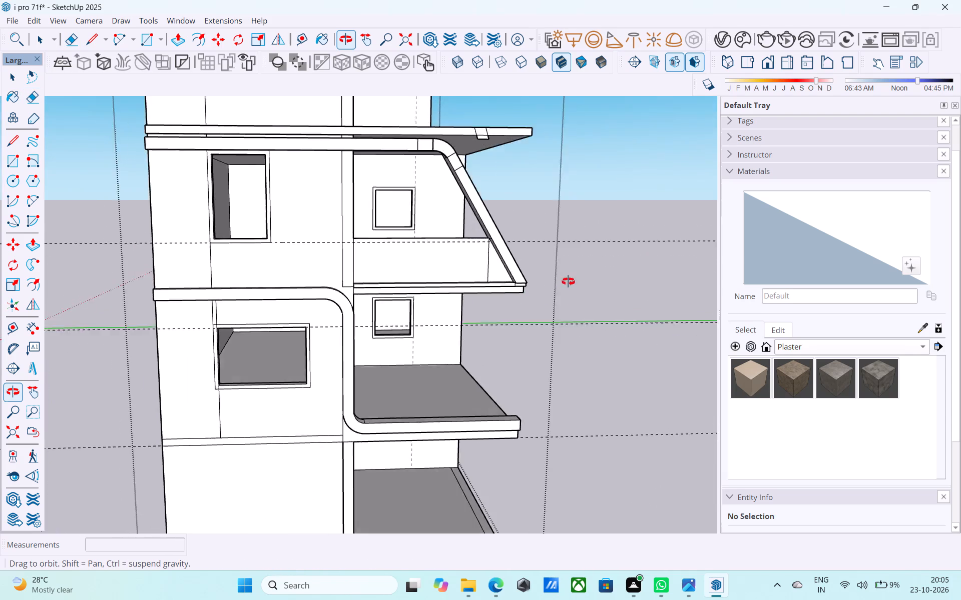
{"action": "middle_click_drag", "start_coordinate": [568, 281], "coordinate": [635, 263], "text": "shift"}
{"action": "middle_click_drag", "start_coordinate": [726, 205], "coordinate": [628, 284], "text": "shift"}
{"action": "middle_click_drag", "start_coordinate": [630, 206], "coordinate": [462, 315]}
{"action": "scroll", "coordinate": [462, 315], "scroll_direction": "up", "scroll_amount": 8}
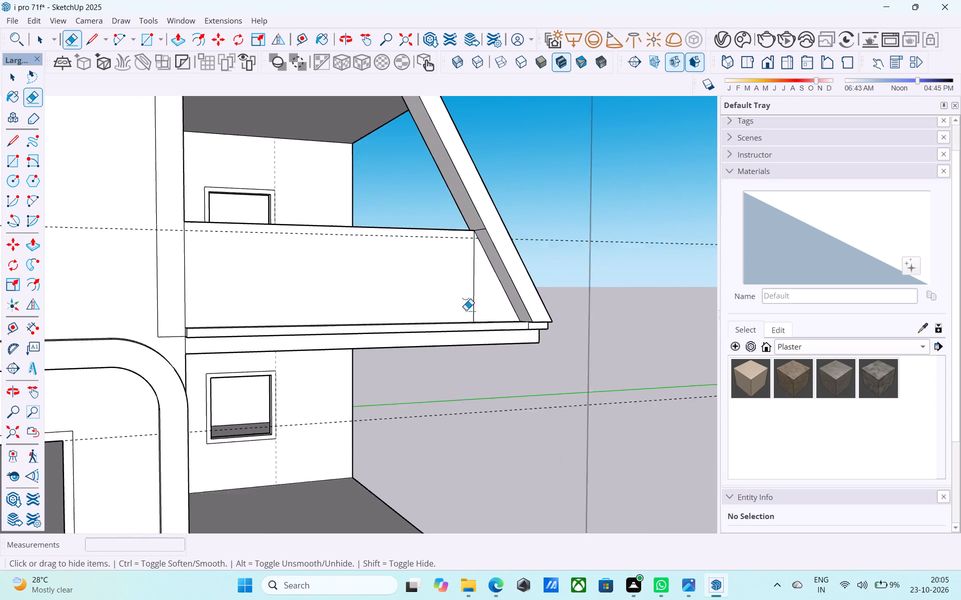
{"action": "scroll", "coordinate": [466, 310], "scroll_direction": "up", "scroll_amount": 1}
{"action": "key", "text": "space"}
{"action": "scroll", "coordinate": [477, 290], "scroll_direction": "up", "scroll_amount": 1}
{"action": "key", "text": "e"}
{"action": "left_click_drag", "start_coordinate": [477, 290], "coordinate": [472, 289]}
Push/Pull the infill's outer face out 3", flush with the sloping leg's outer face.
{"action": "key", "text": "space"}
{"action": "left_click", "coordinate": [472, 289]}
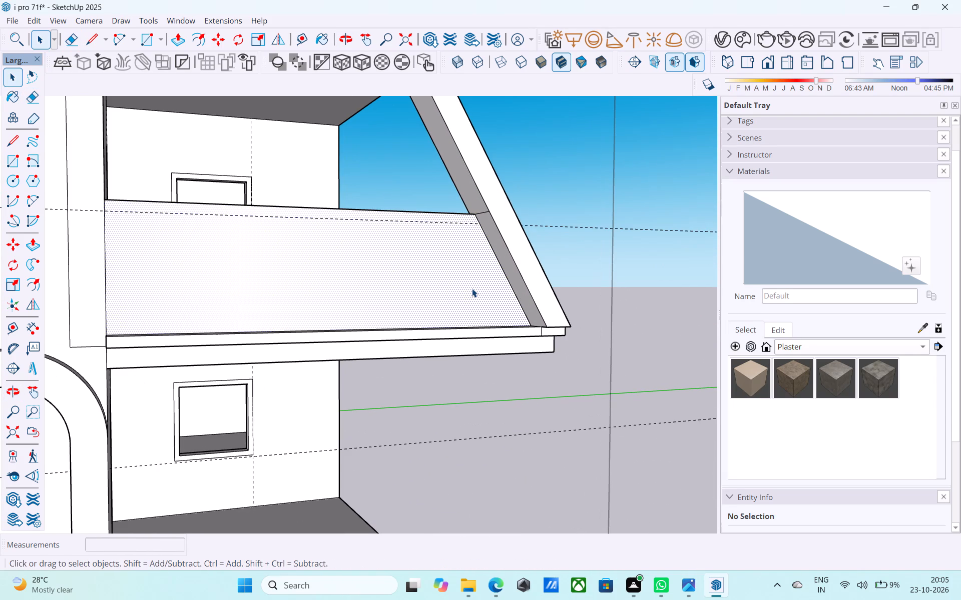
{"action": "key", "text": "p"}
{"action": "left_click", "coordinate": [472, 286]}
{"action": "left_click", "coordinate": [496, 197]}
{"action": "left_click", "coordinate": [473, 234]}
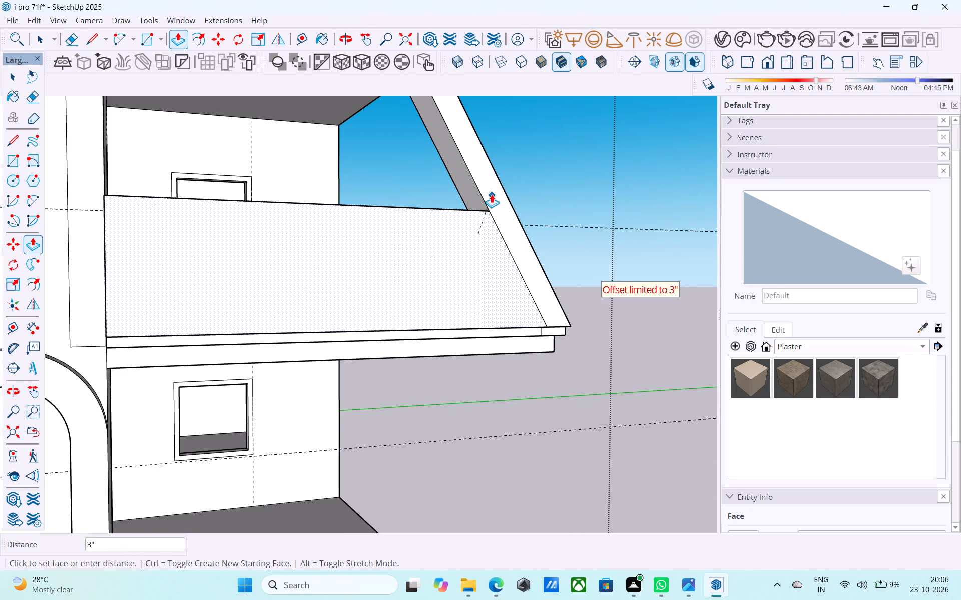
{"action": "left_click", "coordinate": [492, 193]}
Draw a 2' line along the infill's top outer edge, starting at the sloping leg.
{"action": "scroll", "coordinate": [492, 192], "scroll_direction": "down", "scroll_amount": 2}
{"action": "middle_click_drag", "start_coordinate": [492, 192], "coordinate": [464, 238]}
{"action": "key", "text": "space"}
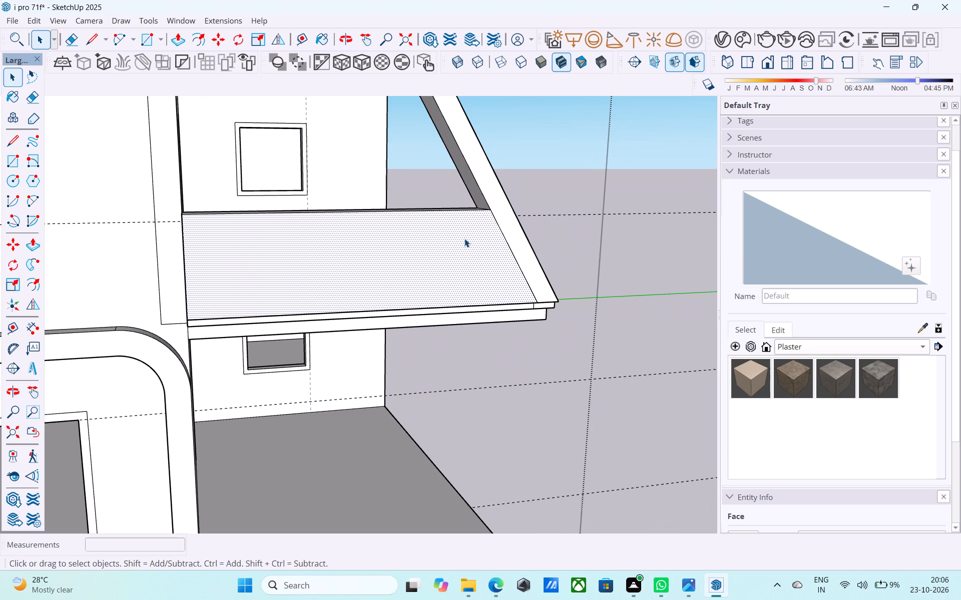
{"action": "key", "text": "space"}
{"action": "middle_click_drag", "start_coordinate": [464, 238], "coordinate": [470, 290]}
{"action": "scroll", "coordinate": [501, 233], "scroll_direction": "up", "scroll_amount": 5}
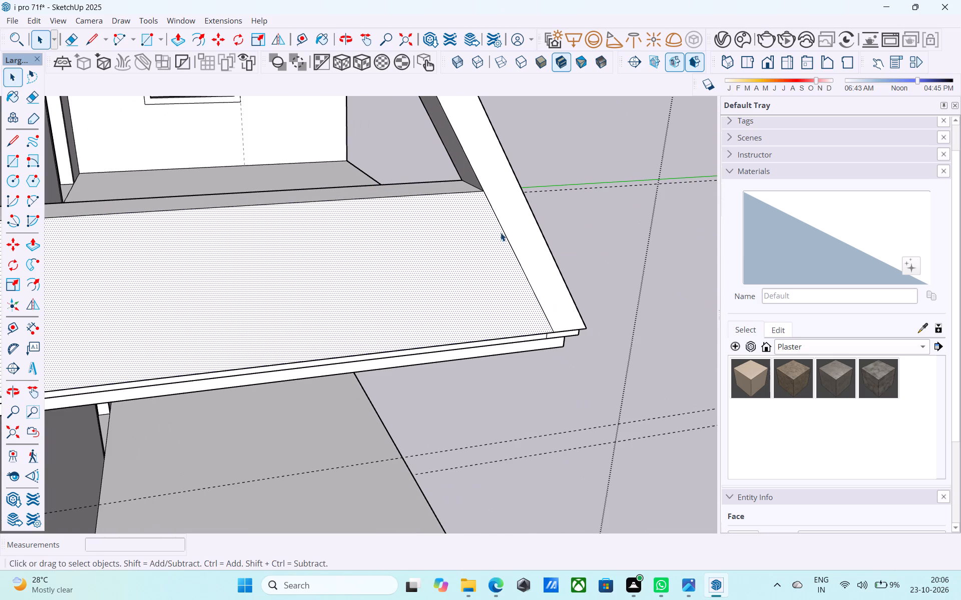
{"action": "scroll", "coordinate": [345, 198], "scroll_direction": "down", "scroll_amount": 9}
{"action": "middle_click_drag", "start_coordinate": [440, 223], "coordinate": [411, 245]}
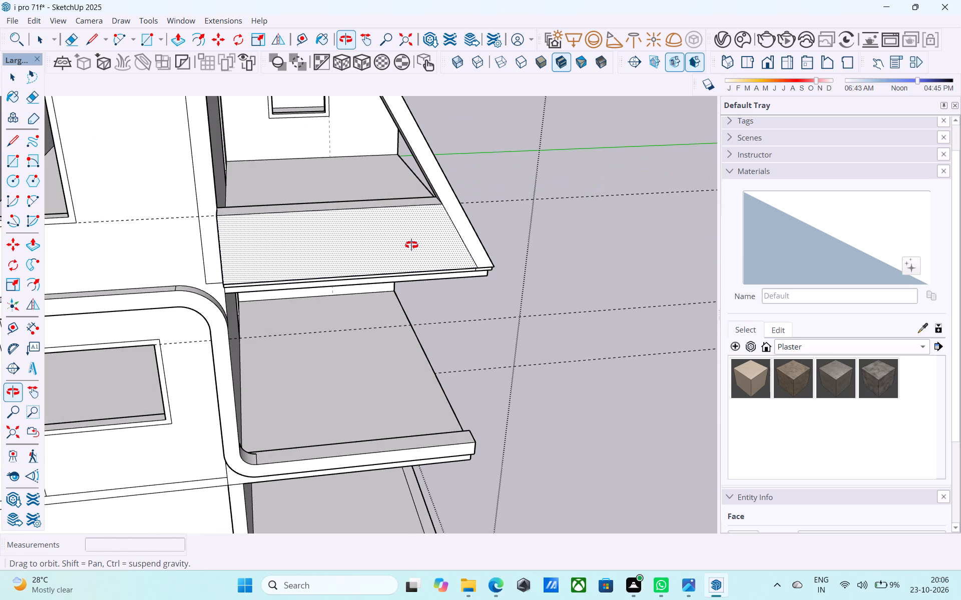
{"action": "middle_click_drag", "start_coordinate": [411, 245], "coordinate": [458, 289]}
{"action": "scroll", "coordinate": [455, 221], "scroll_direction": "up", "scroll_amount": 4}
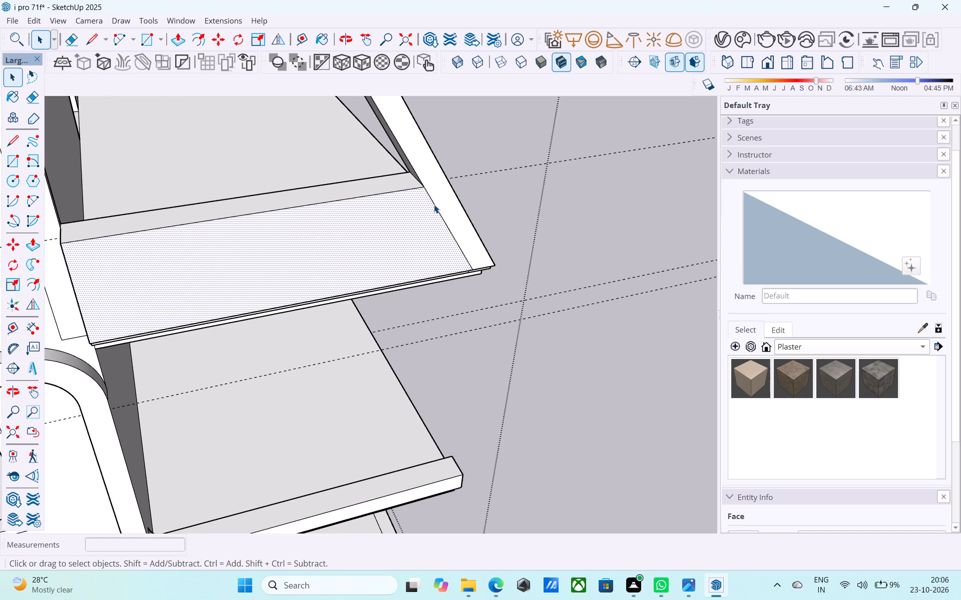
{"action": "middle_click_drag", "start_coordinate": [434, 204], "coordinate": [556, 234]}
{"action": "scroll", "coordinate": [547, 227], "scroll_direction": "up", "scroll_amount": 3}
{"action": "middle_click_drag", "start_coordinate": [546, 225], "coordinate": [573, 241], "text": "shift"}
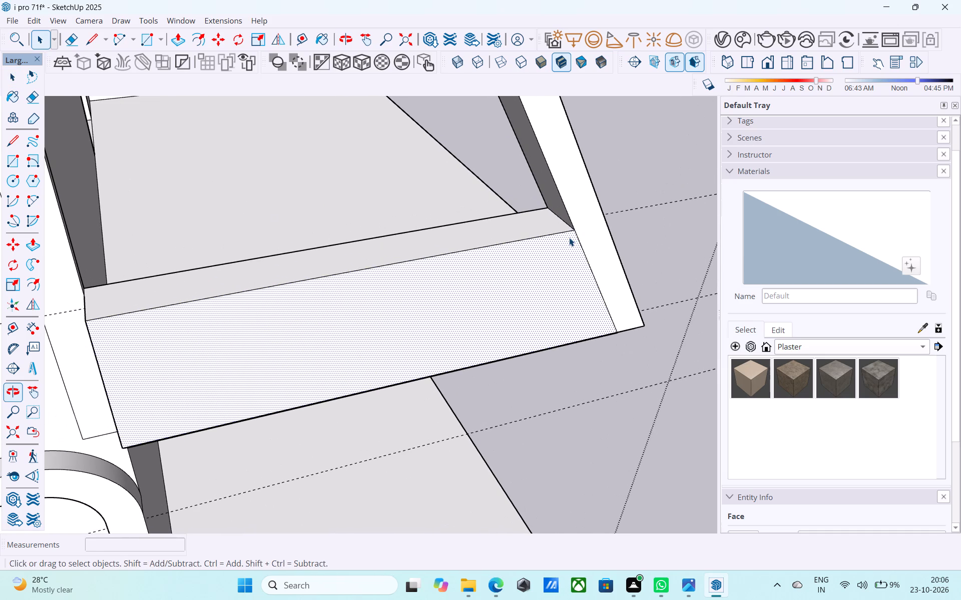
{"action": "middle_click", "coordinate": [569, 237], "text": "shift"}
{"action": "scroll", "coordinate": [573, 236], "scroll_direction": "up", "scroll_amount": 2}
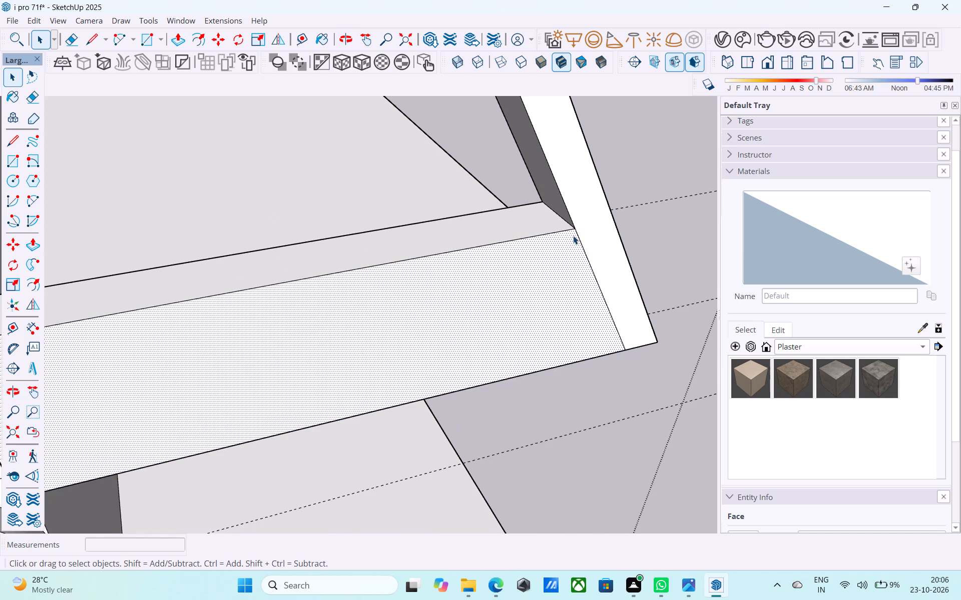
{"action": "key", "text": "l"}
{"action": "left_click", "coordinate": [575, 231]}
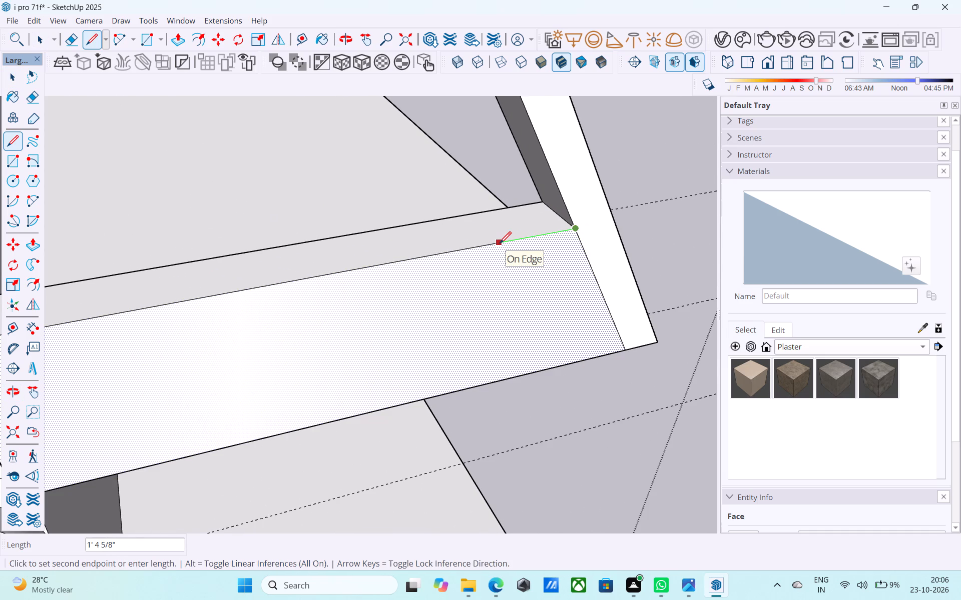
{"action": "key", "text": "2"}
{"action": "key", "text": "apostrophe"}
{"action": "key", "text": "Return"}
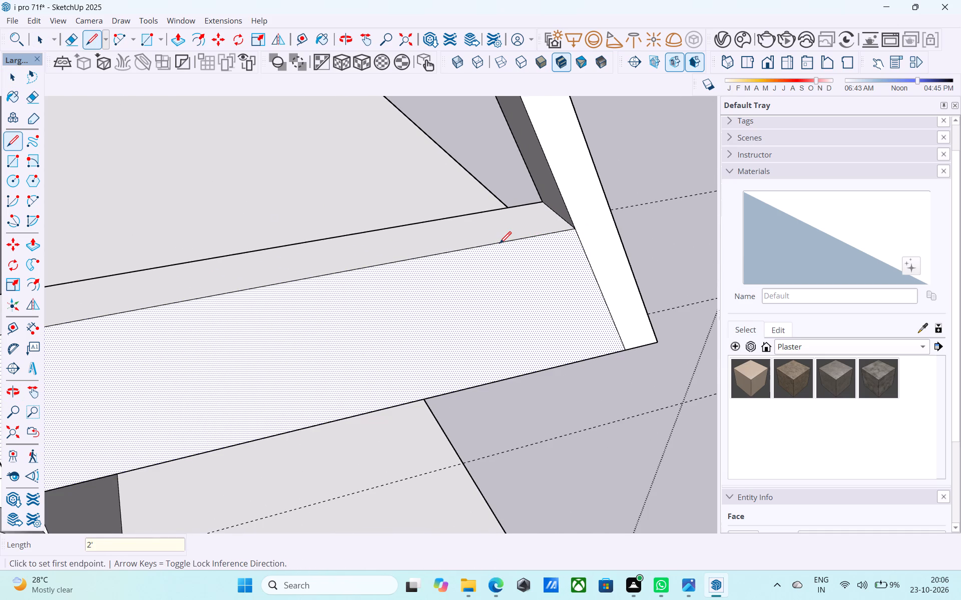
{"action": "left_click", "coordinate": [460, 252]}
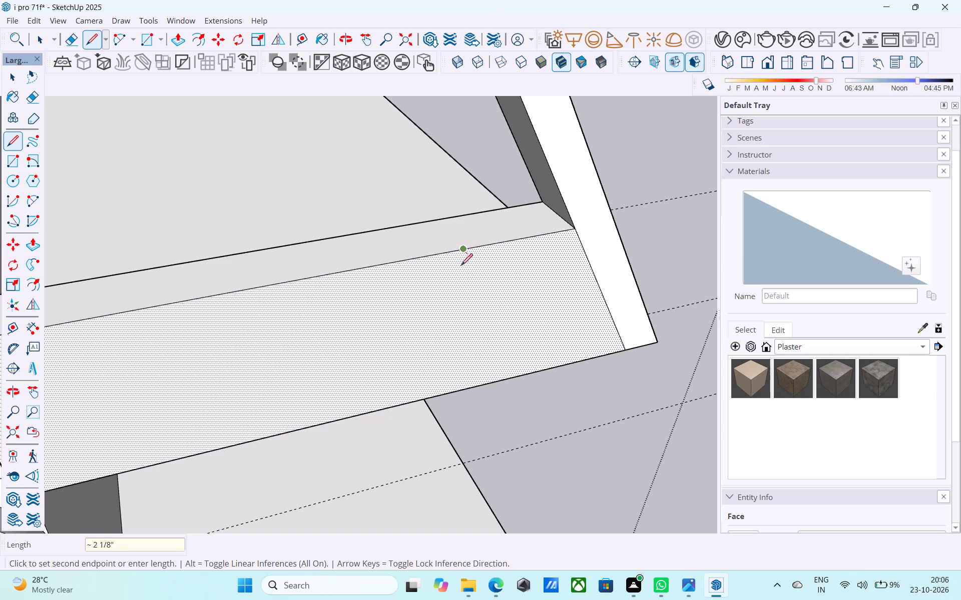
{"action": "key", "text": "space"}
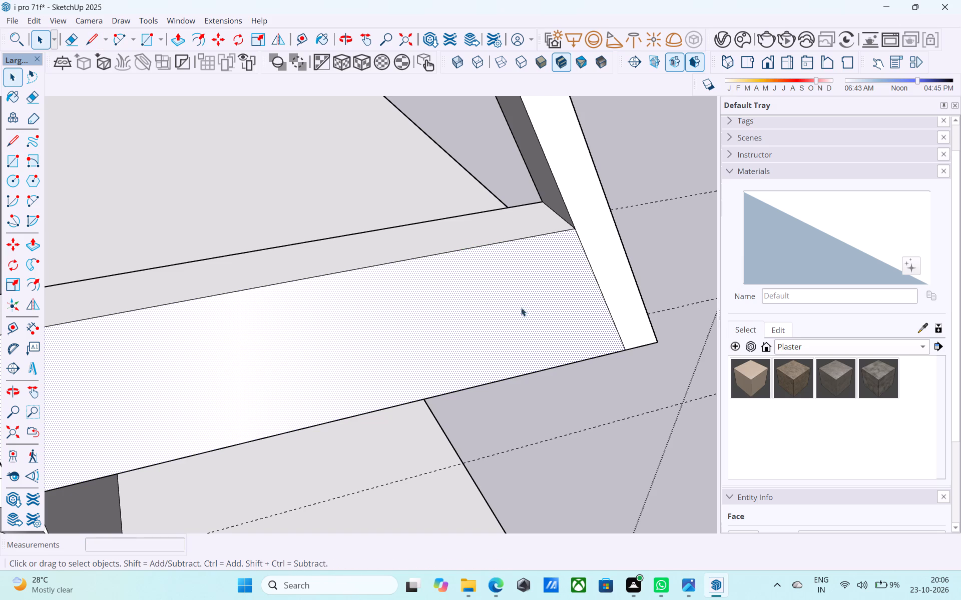
Draw a 2' line along the infill's bottom outer edge, starting at the sloping leg's foot.
{"action": "key", "text": "l"}
{"action": "left_click", "coordinate": [627, 350]}
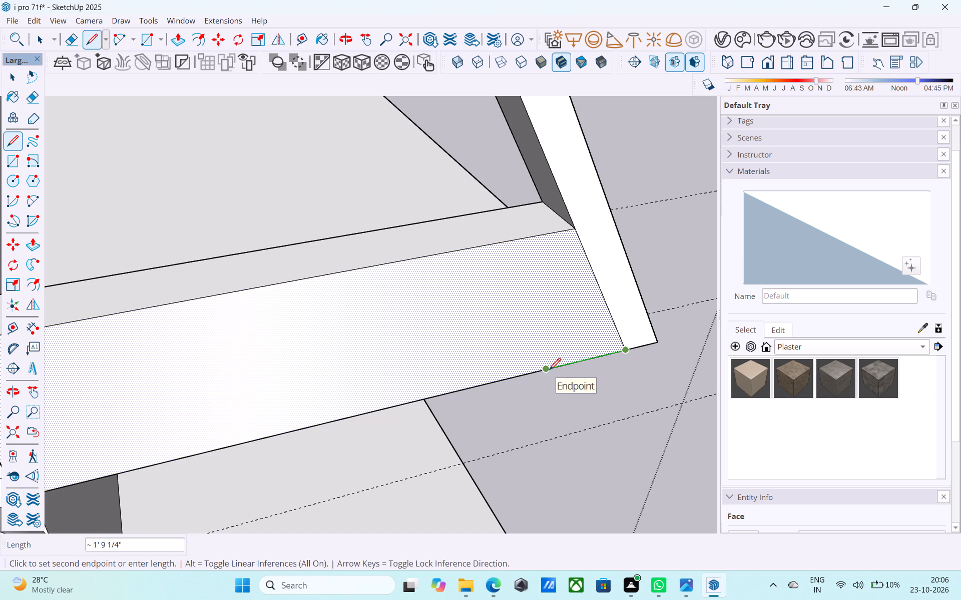
{"action": "type", "text": "2'"}
{"action": "key", "text": "Return"}
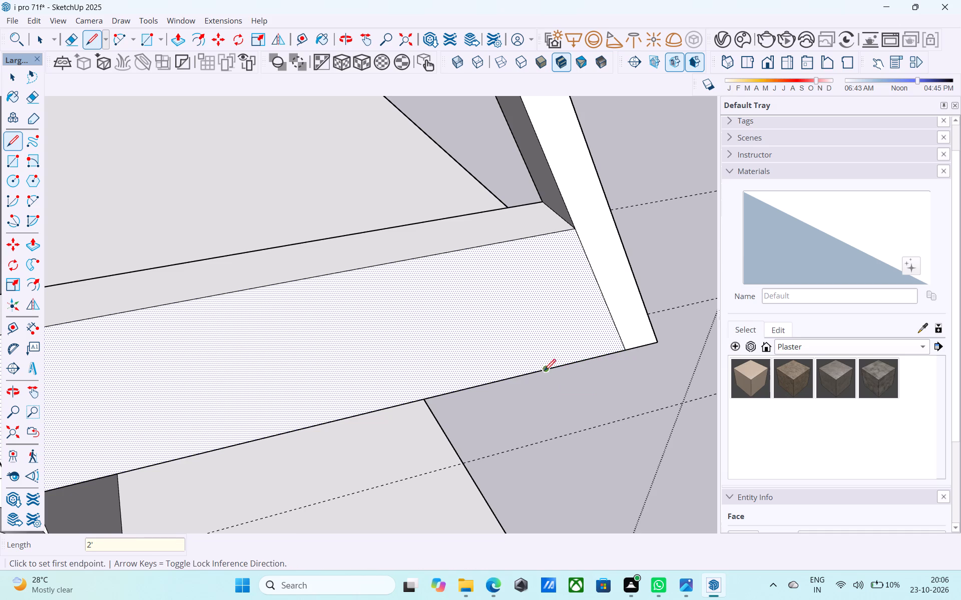
Draw a slanted line across the infill's outer face, joining the 2' marks on its bottom and top edges.
{"action": "left_click", "coordinate": [538, 373]}
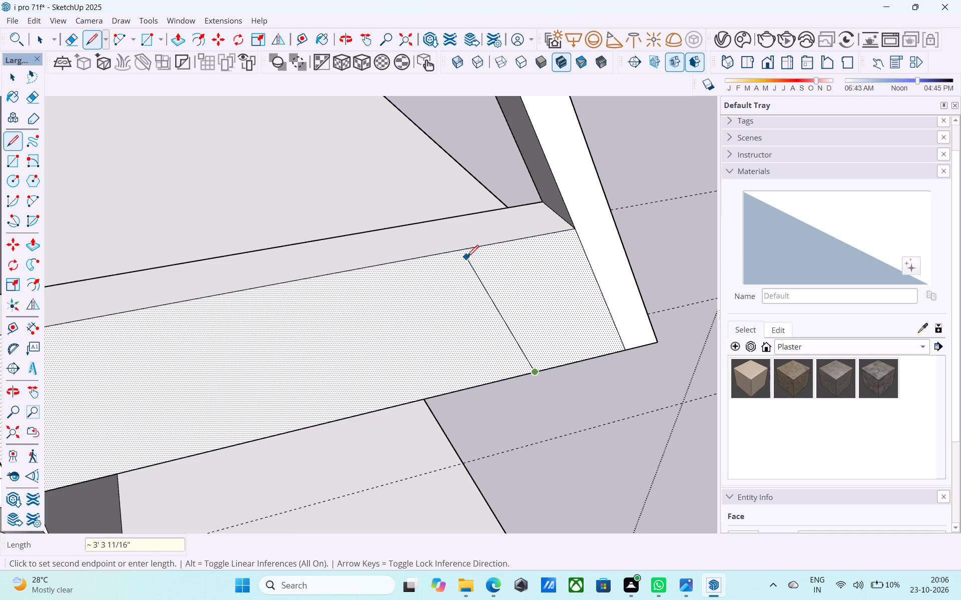
{"action": "left_click", "coordinate": [460, 252]}
{"action": "key", "text": "space"}
Erase the slanted seam between the infill's outer face and the sloping leg.
{"action": "middle_click_drag", "start_coordinate": [466, 267], "coordinate": [398, 170]}
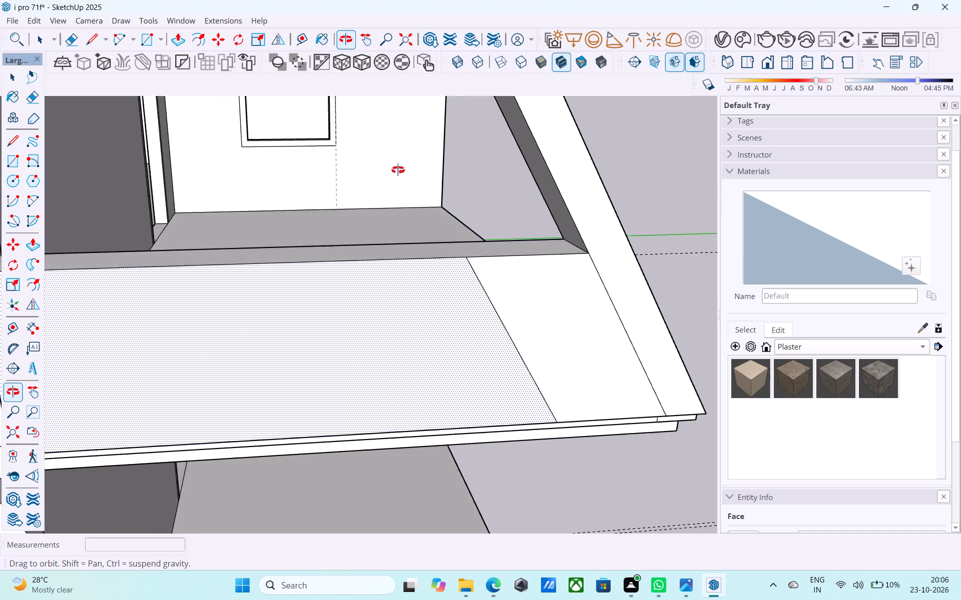
{"action": "middle_click_drag", "start_coordinate": [398, 170], "coordinate": [373, 98]}
{"action": "scroll", "coordinate": [372, 115], "scroll_direction": "down", "scroll_amount": 6}
{"action": "middle_click_drag", "start_coordinate": [437, 209], "coordinate": [456, 253]}
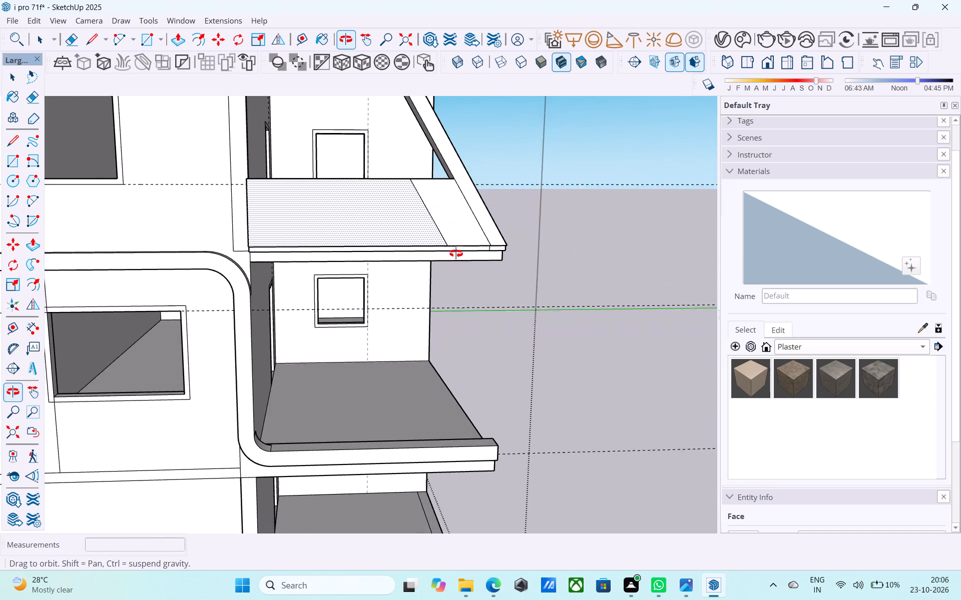
{"action": "middle_click_drag", "start_coordinate": [456, 253], "coordinate": [462, 262]}
{"action": "scroll", "coordinate": [505, 238], "scroll_direction": "up", "scroll_amount": 5}
{"action": "key", "text": "e"}
{"action": "left_click_drag", "start_coordinate": [476, 219], "coordinate": [471, 221]}
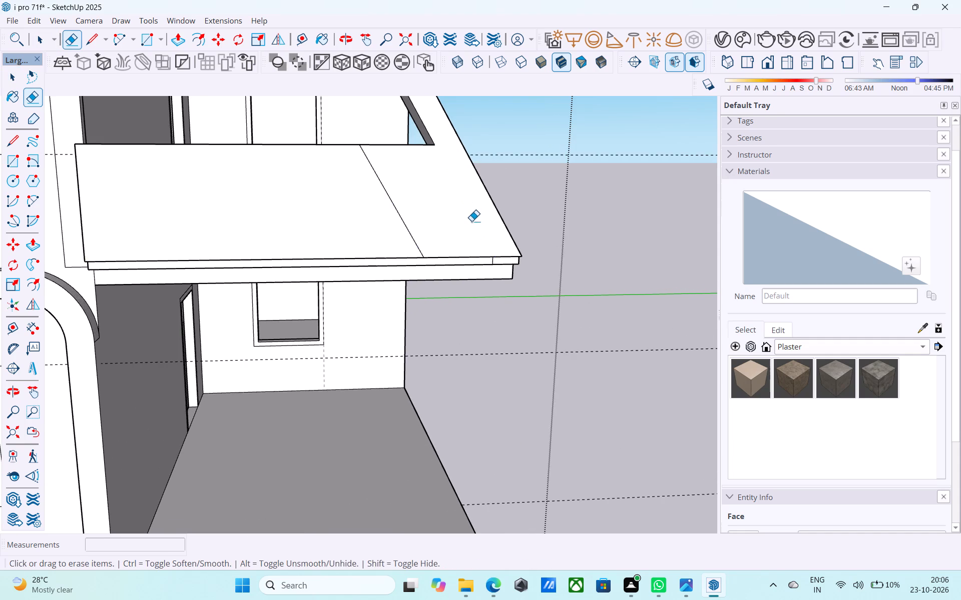
Examine the facade band, infill and sloping leg in context with the floors above and below.
{"action": "scroll", "coordinate": [467, 222], "scroll_direction": "down", "scroll_amount": 5}
{"action": "middle_click_drag", "start_coordinate": [467, 222], "coordinate": [473, 254]}
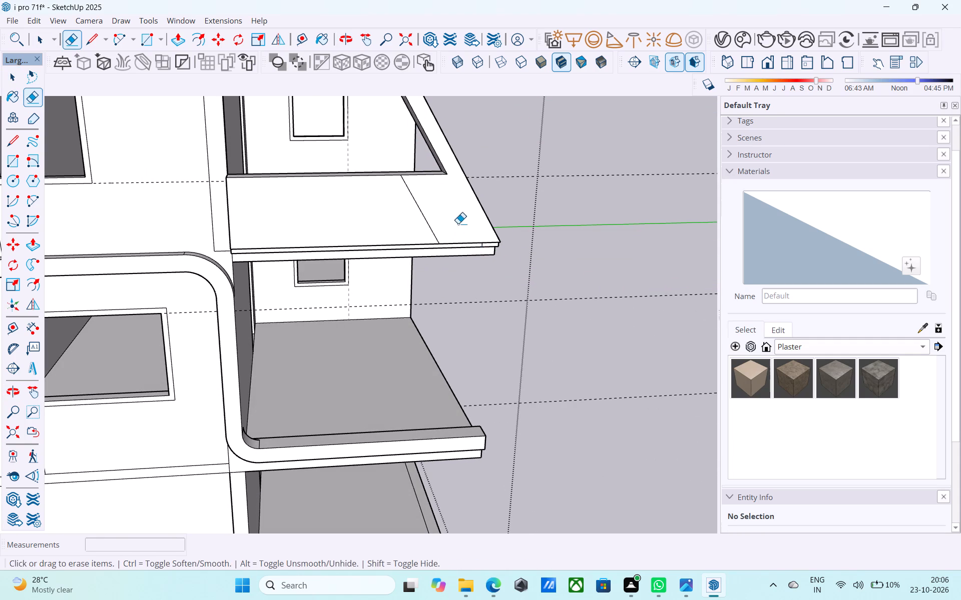
{"action": "middle_click_drag", "start_coordinate": [424, 187], "coordinate": [434, 241]}
{"action": "scroll", "coordinate": [428, 230], "scroll_direction": "down", "scroll_amount": 3}
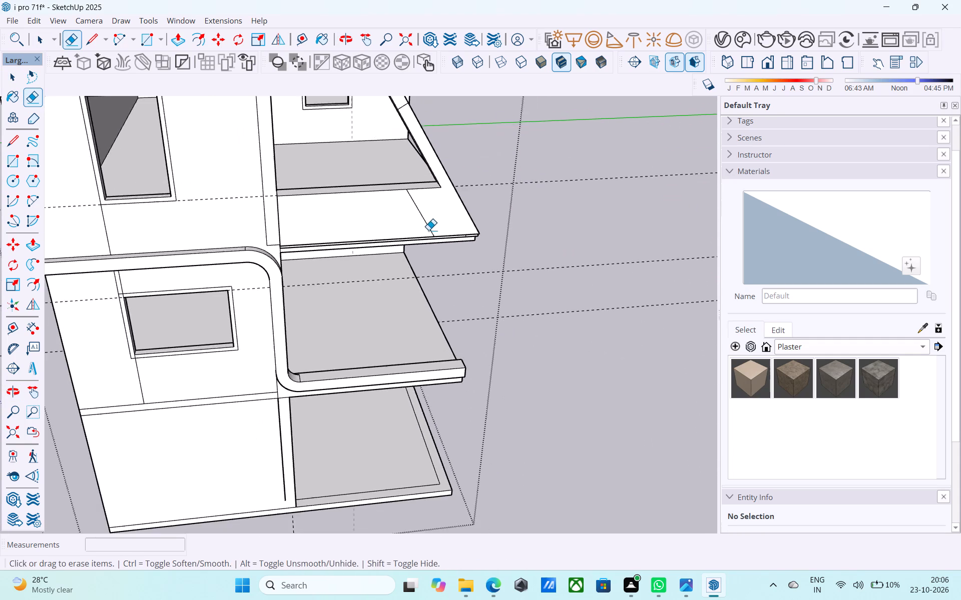
{"action": "middle_click", "coordinate": [428, 230]}
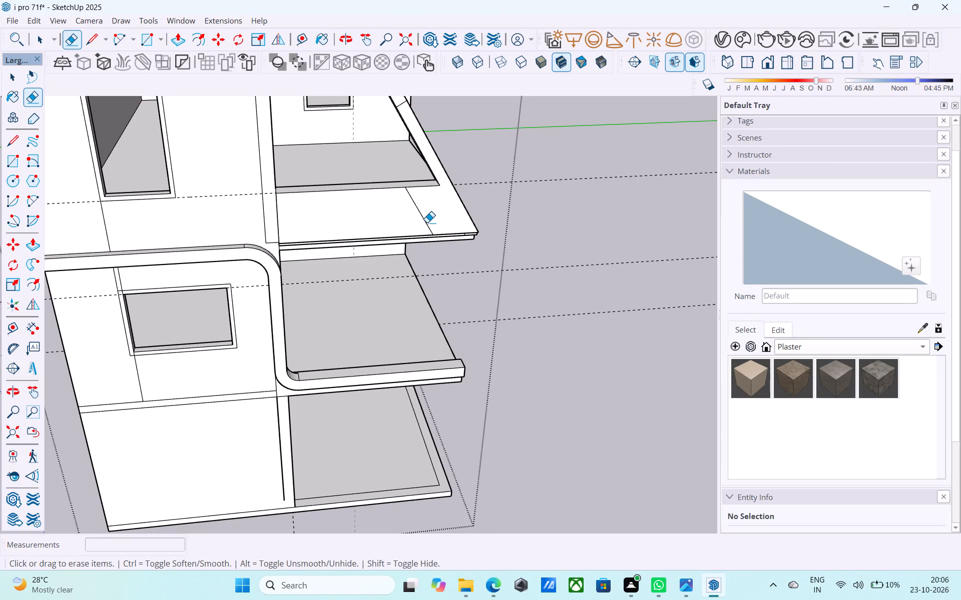
{"action": "scroll", "coordinate": [425, 222], "scroll_direction": "down", "scroll_amount": 4}
{"action": "middle_click_drag", "start_coordinate": [426, 223], "coordinate": [419, 259]}
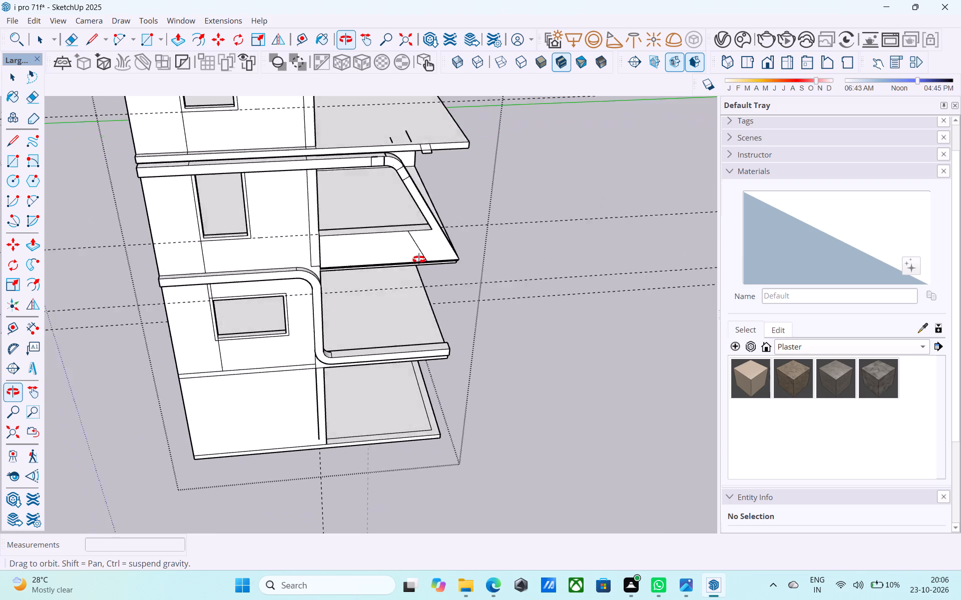
{"action": "middle_click_drag", "start_coordinate": [419, 259], "coordinate": [414, 279]}
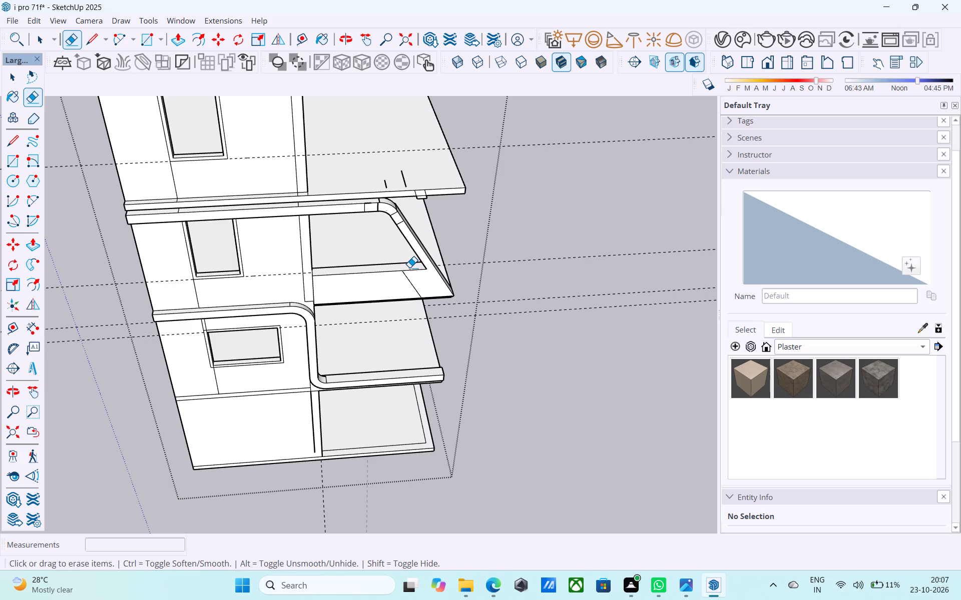
{"action": "scroll", "coordinate": [408, 236], "scroll_direction": "down", "scroll_amount": 1}
{"action": "middle_click_drag", "start_coordinate": [406, 237], "coordinate": [380, 219]}
{"action": "scroll", "coordinate": [383, 223], "scroll_direction": "up", "scroll_amount": 2}
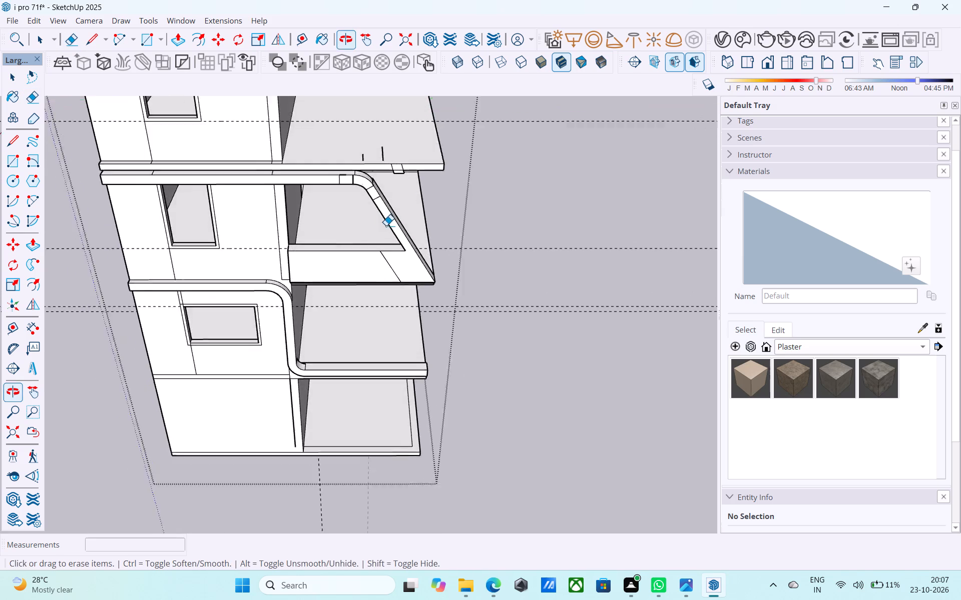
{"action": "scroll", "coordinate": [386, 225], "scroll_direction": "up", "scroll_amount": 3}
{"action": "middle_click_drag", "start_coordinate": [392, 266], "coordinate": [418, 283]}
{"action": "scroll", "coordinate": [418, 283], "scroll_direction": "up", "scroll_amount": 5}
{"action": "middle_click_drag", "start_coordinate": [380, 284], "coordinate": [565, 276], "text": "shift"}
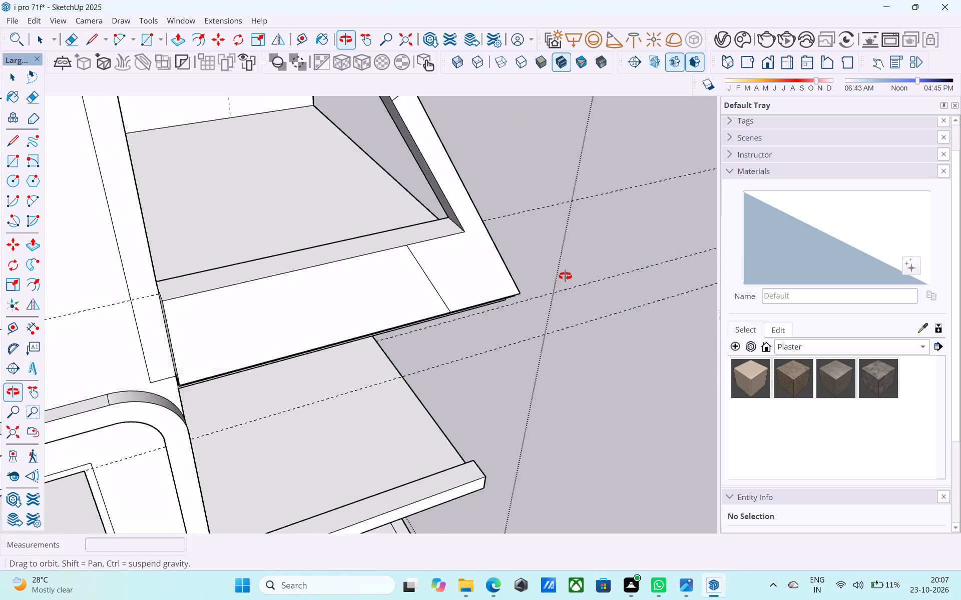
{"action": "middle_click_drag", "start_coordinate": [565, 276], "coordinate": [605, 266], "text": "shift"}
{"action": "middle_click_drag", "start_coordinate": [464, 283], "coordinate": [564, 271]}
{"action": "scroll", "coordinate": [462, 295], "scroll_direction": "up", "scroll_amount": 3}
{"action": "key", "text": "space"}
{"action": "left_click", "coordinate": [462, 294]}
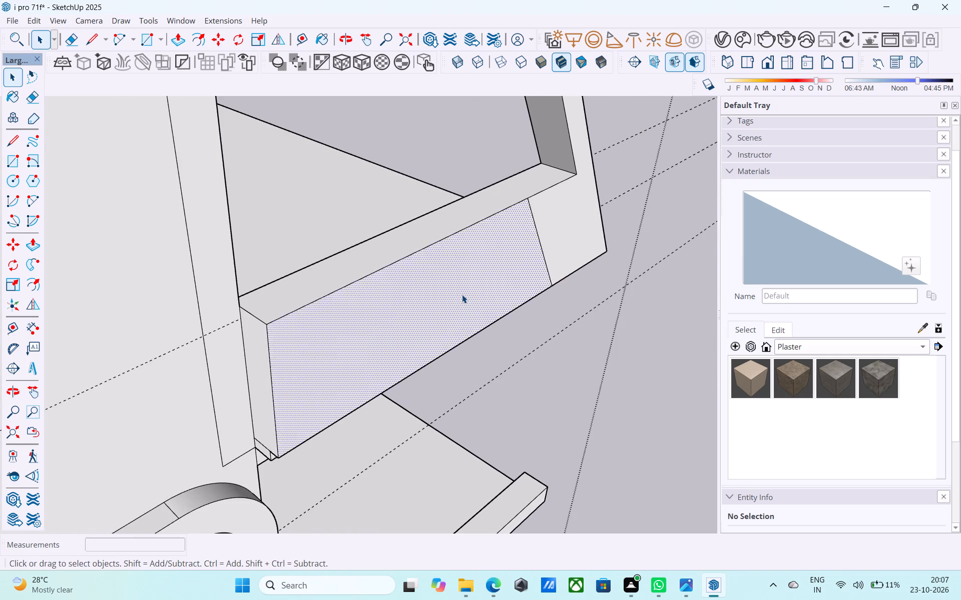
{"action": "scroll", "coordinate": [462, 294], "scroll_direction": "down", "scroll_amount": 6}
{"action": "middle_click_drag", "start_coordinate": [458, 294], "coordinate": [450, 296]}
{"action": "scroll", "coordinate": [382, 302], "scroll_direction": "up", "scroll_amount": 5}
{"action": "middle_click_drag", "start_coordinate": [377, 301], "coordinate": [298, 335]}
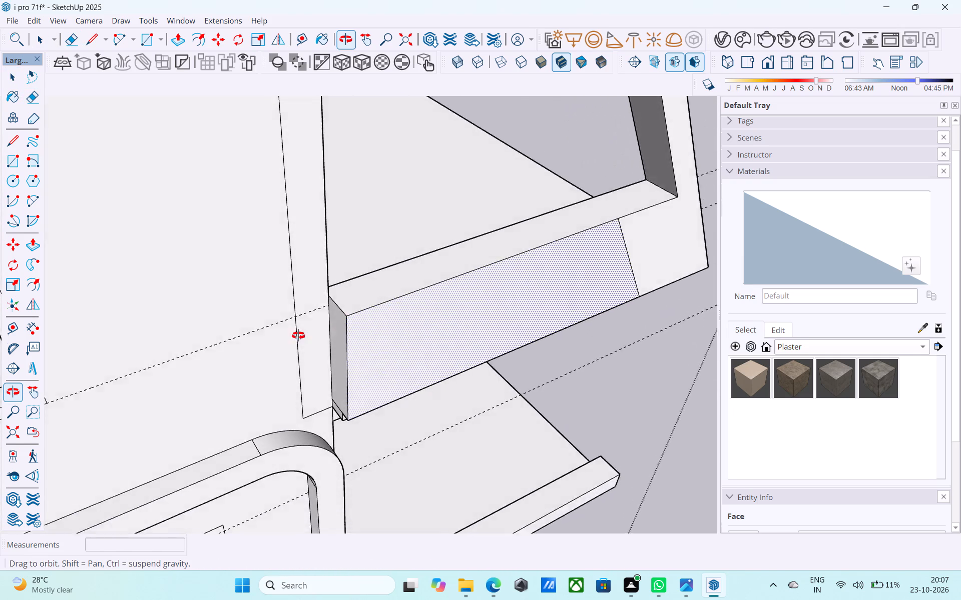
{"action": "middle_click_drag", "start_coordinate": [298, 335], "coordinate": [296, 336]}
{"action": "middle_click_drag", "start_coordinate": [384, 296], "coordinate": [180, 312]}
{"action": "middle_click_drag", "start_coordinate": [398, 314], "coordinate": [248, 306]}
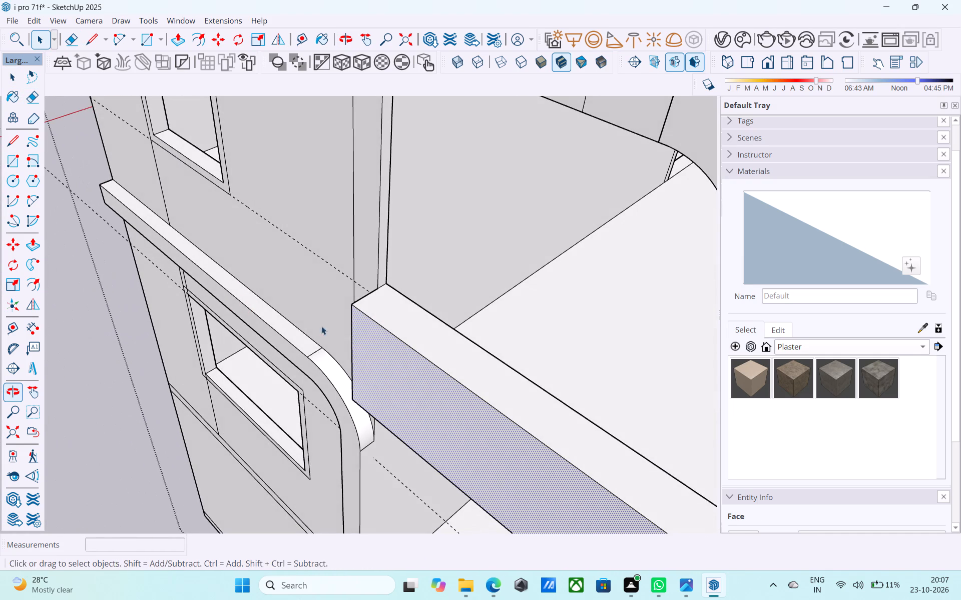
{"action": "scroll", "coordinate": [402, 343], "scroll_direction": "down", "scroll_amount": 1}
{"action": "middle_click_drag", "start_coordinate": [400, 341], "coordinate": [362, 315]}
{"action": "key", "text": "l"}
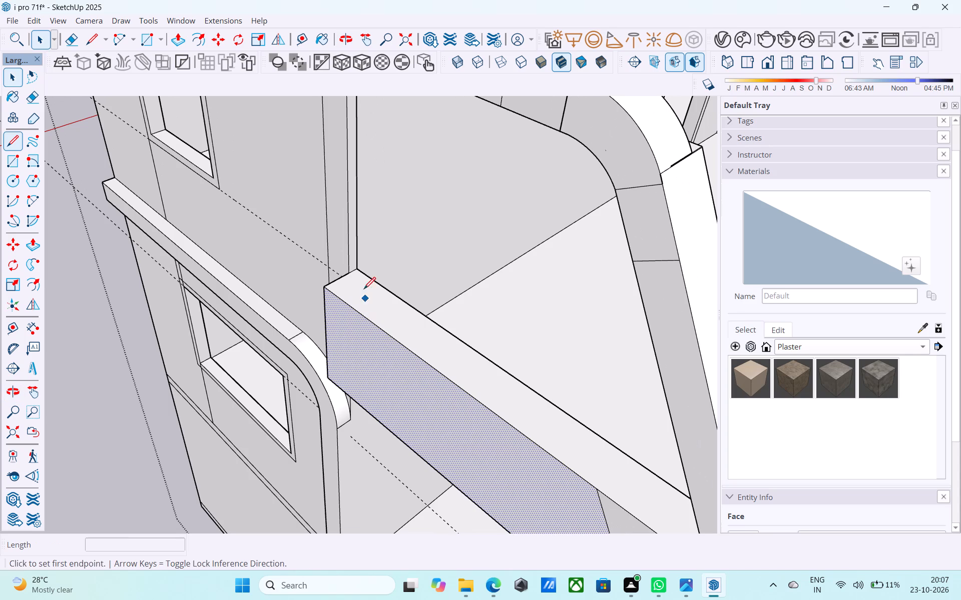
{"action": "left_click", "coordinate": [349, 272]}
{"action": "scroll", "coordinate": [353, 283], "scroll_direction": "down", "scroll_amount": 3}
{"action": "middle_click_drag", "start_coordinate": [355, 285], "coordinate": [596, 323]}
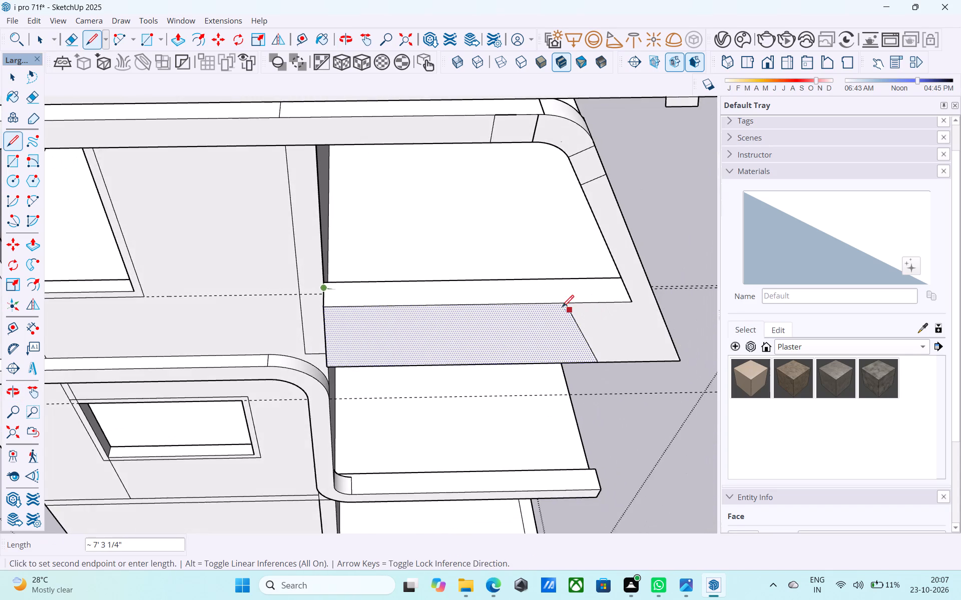
Draw a 1' line across the infill's top face, from the 2' division on the outer edge to the inner edge.
{"action": "scroll", "coordinate": [562, 308], "scroll_direction": "up", "scroll_amount": 2}
{"action": "key", "text": "l"}
{"action": "scroll", "coordinate": [562, 306], "scroll_direction": "up", "scroll_amount": 1}
{"action": "left_click", "coordinate": [562, 306]}
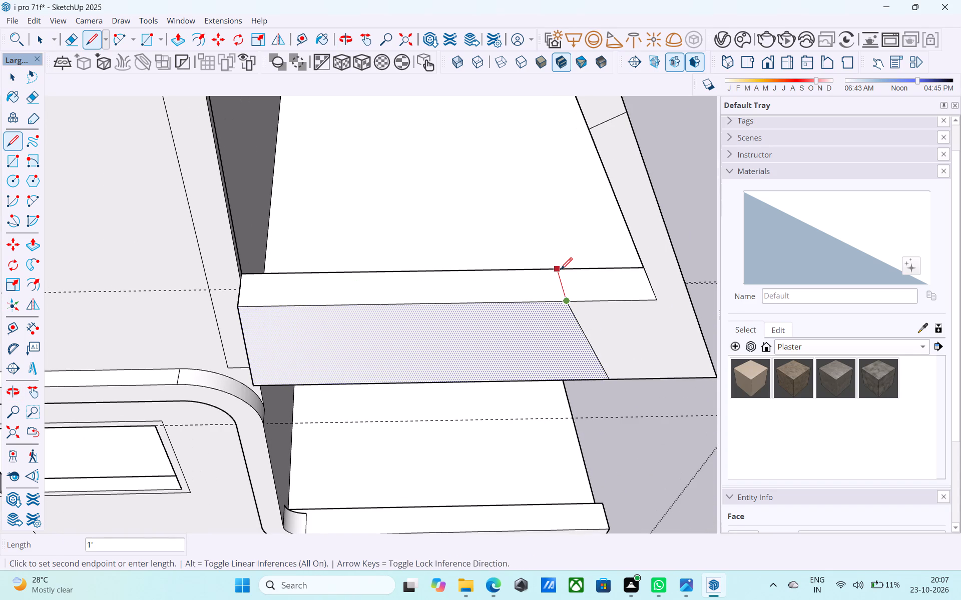
{"action": "left_click", "coordinate": [561, 270]}
Draw a line on the infill's top face near its inner edge, from the wall end to the new cross line.
{"action": "middle_click_drag", "start_coordinate": [372, 263], "coordinate": [321, 263]}
{"action": "scroll", "coordinate": [235, 261], "scroll_direction": "up", "scroll_amount": 2}
{"action": "left_click", "coordinate": [225, 268]}
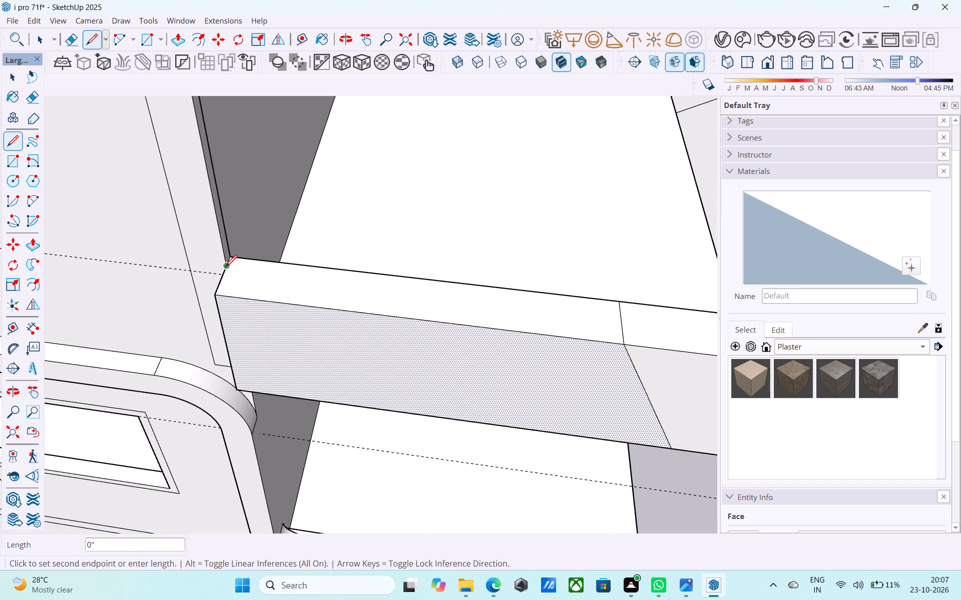
{"action": "left_click", "coordinate": [619, 309]}
{"action": "key", "text": "space"}
Copy the infill's bottom outer edge 1' up its outer face, and change the copy distance to 0.5'.
{"action": "scroll", "coordinate": [596, 329], "scroll_direction": "down", "scroll_amount": 4}
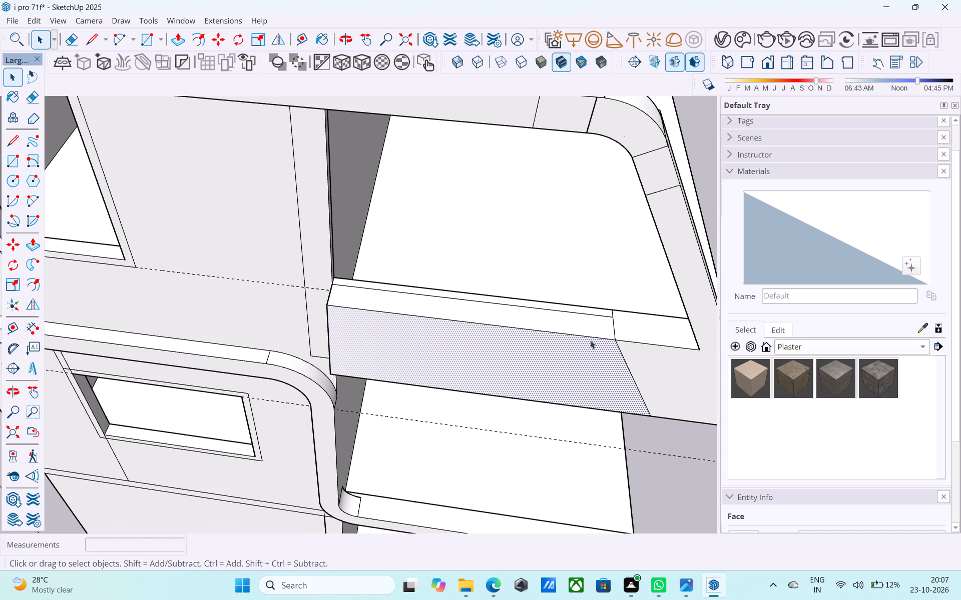
{"action": "left_click", "coordinate": [462, 371]}
{"action": "middle_click_drag", "start_coordinate": [470, 353], "coordinate": [480, 311]}
{"action": "scroll", "coordinate": [491, 329], "scroll_direction": "up", "scroll_amount": 1}
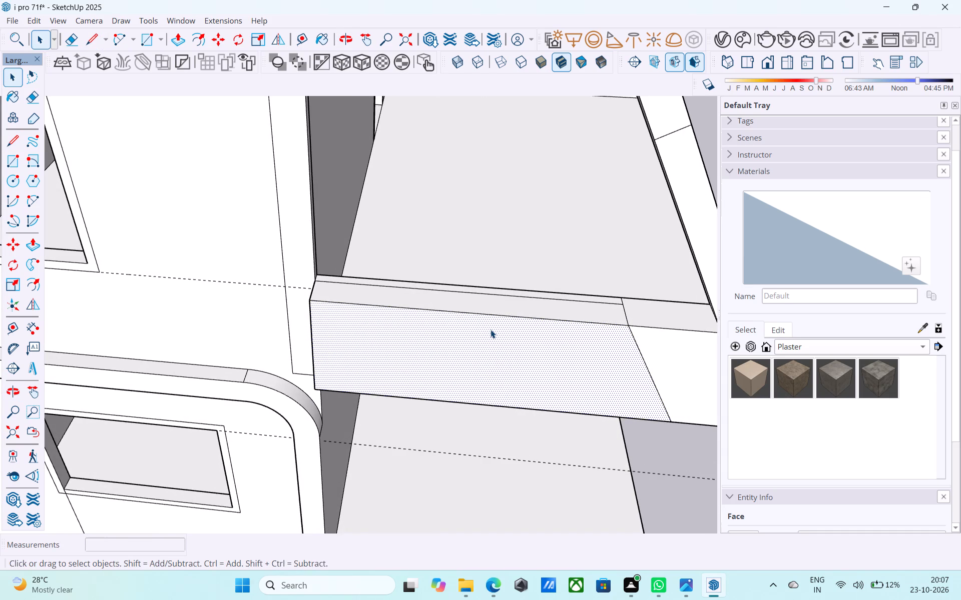
{"action": "middle_click_drag", "start_coordinate": [507, 332], "coordinate": [693, 290]}
{"action": "scroll", "coordinate": [399, 414], "scroll_direction": "up", "scroll_amount": 3}
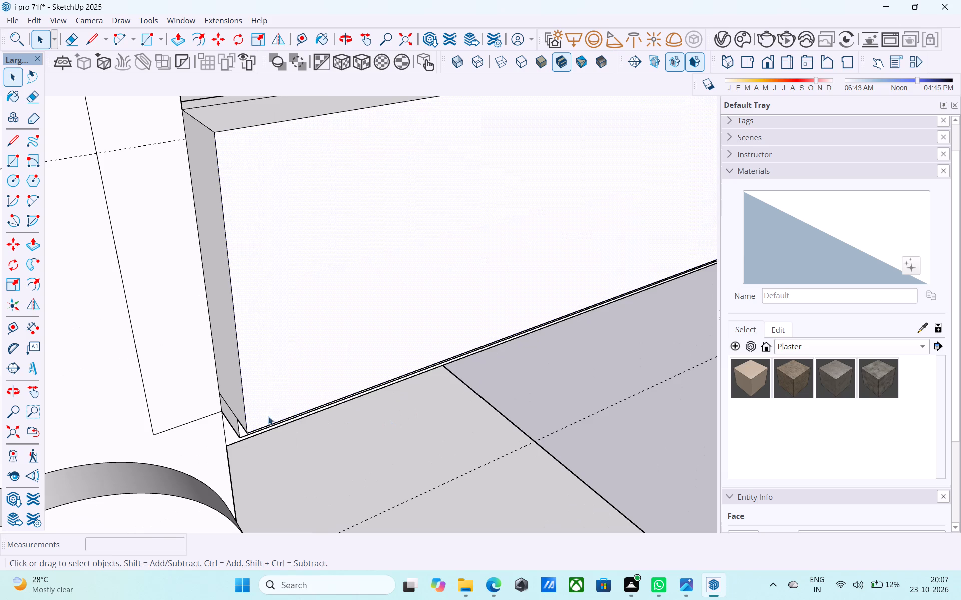
{"action": "left_click", "coordinate": [256, 430]}
{"action": "key", "text": "m"}
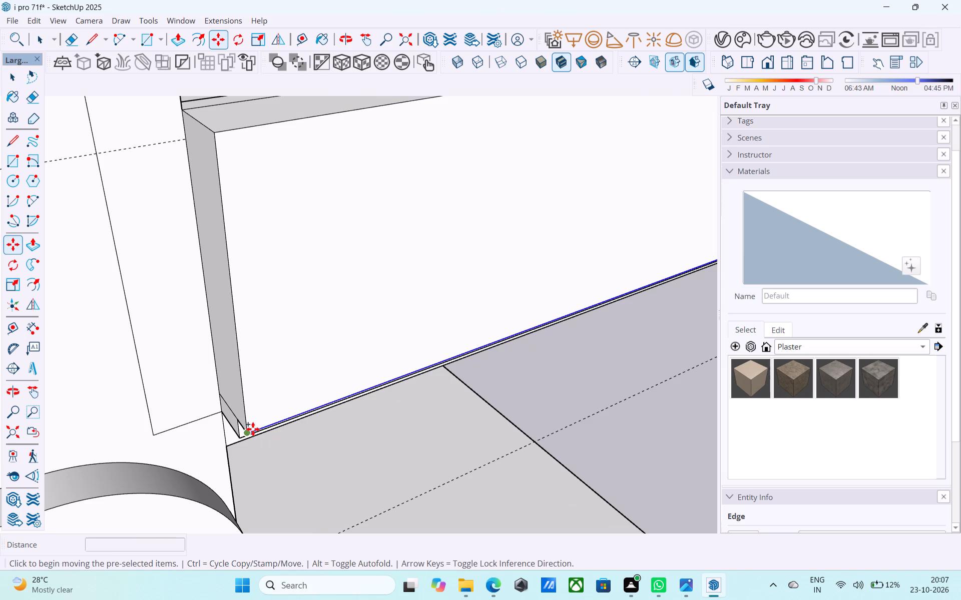
{"action": "left_click", "coordinate": [253, 429]}
{"action": "type", "text": "1'"}
{"action": "key", "text": "Return"}
{"action": "scroll", "coordinate": [242, 381], "scroll_direction": "down", "scroll_amount": 13}
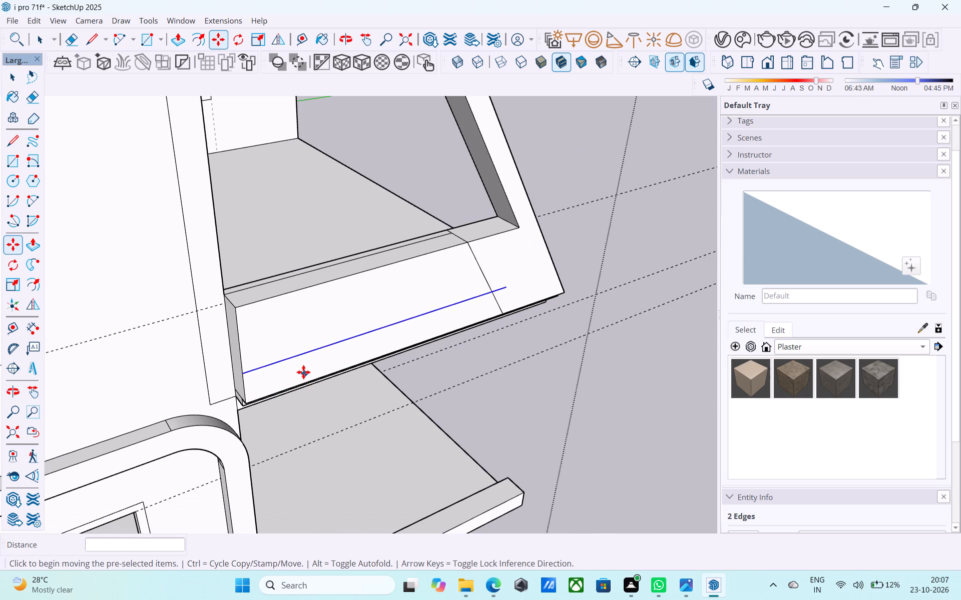
{"action": "type", "text": ".5'"}
{"action": "key", "text": "Return"}
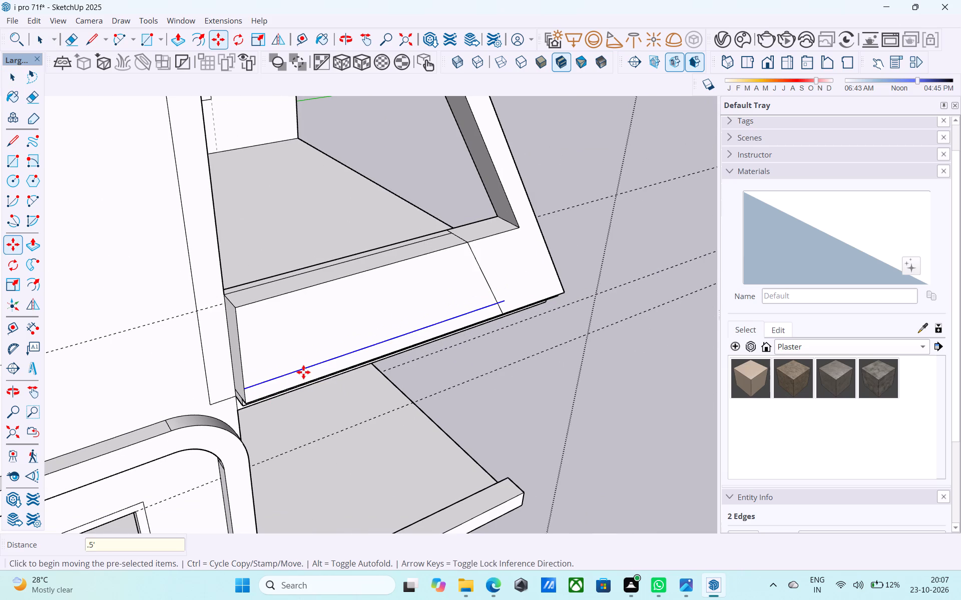
{"action": "key", "text": "space"}
Erase the copied line's overhang past the slanted 2' division, near the sloping leg.
{"action": "type", "text": "e"}
{"action": "scroll", "coordinate": [581, 305], "scroll_direction": "up", "scroll_amount": 2}
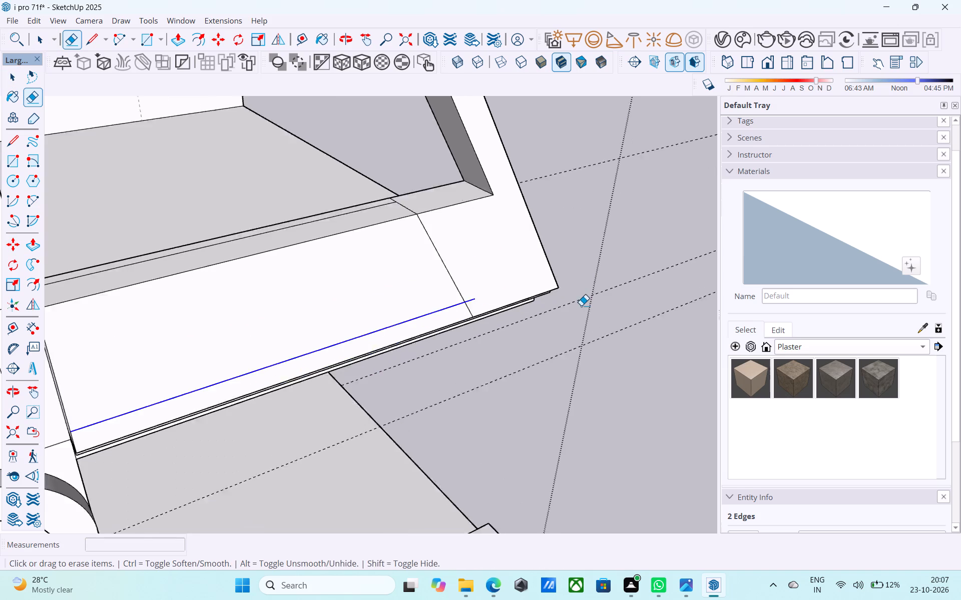
{"action": "scroll", "coordinate": [581, 305], "scroll_direction": "up", "scroll_amount": 3}
{"action": "left_click", "coordinate": [384, 295]}
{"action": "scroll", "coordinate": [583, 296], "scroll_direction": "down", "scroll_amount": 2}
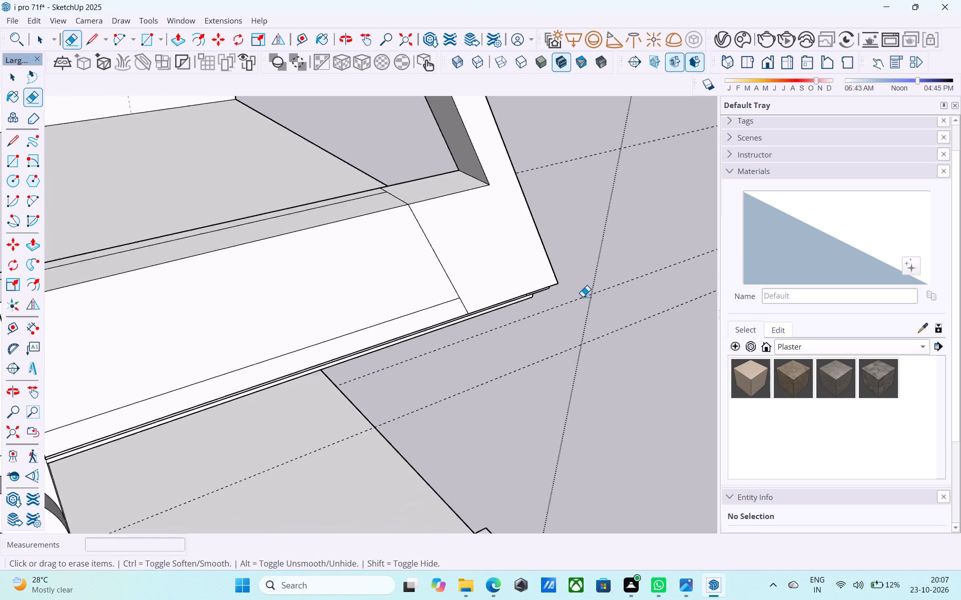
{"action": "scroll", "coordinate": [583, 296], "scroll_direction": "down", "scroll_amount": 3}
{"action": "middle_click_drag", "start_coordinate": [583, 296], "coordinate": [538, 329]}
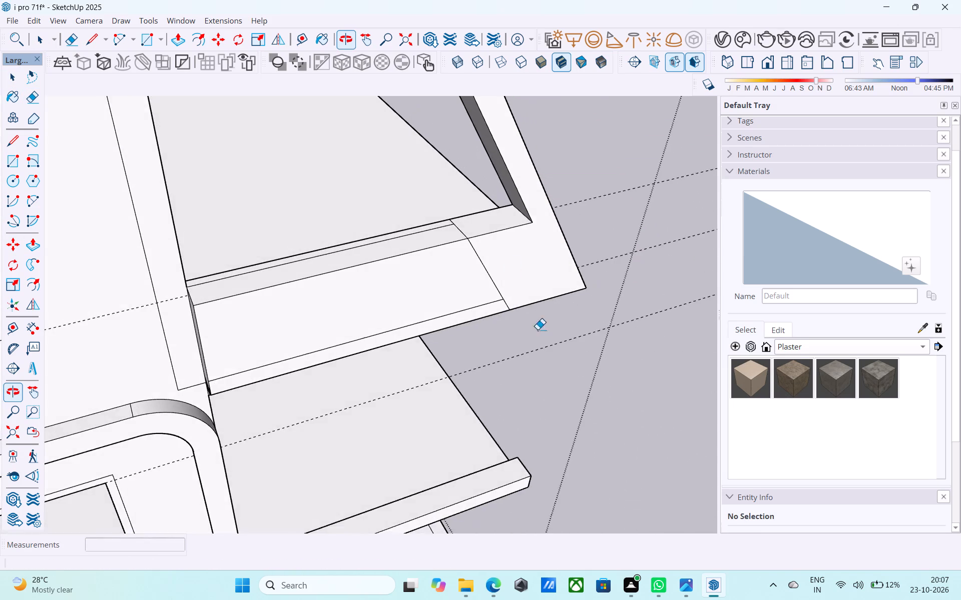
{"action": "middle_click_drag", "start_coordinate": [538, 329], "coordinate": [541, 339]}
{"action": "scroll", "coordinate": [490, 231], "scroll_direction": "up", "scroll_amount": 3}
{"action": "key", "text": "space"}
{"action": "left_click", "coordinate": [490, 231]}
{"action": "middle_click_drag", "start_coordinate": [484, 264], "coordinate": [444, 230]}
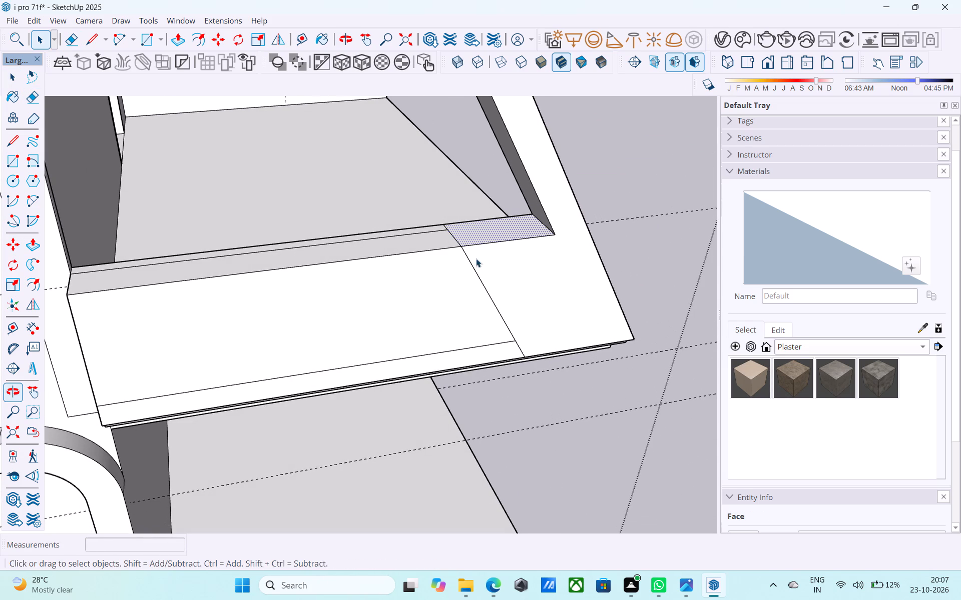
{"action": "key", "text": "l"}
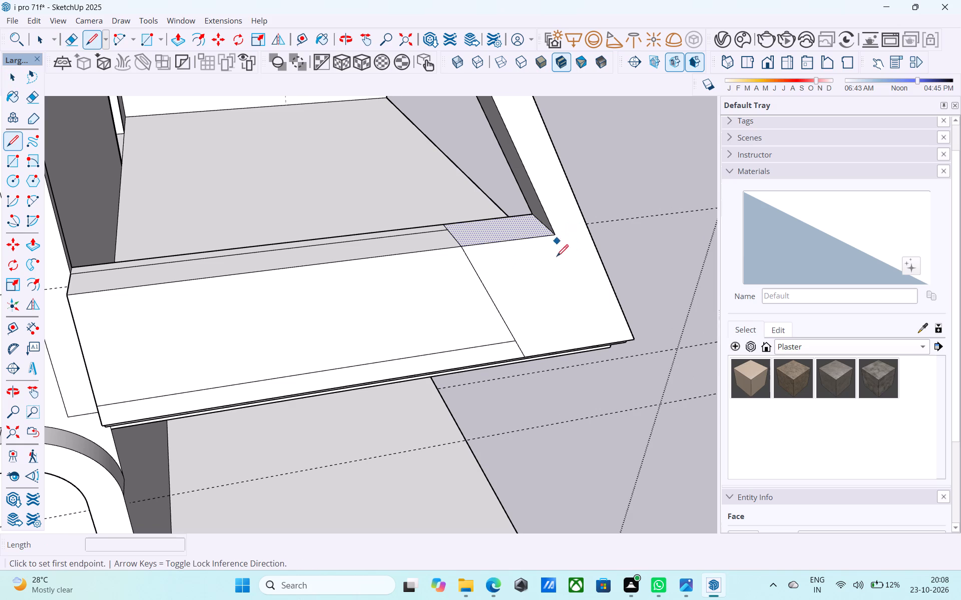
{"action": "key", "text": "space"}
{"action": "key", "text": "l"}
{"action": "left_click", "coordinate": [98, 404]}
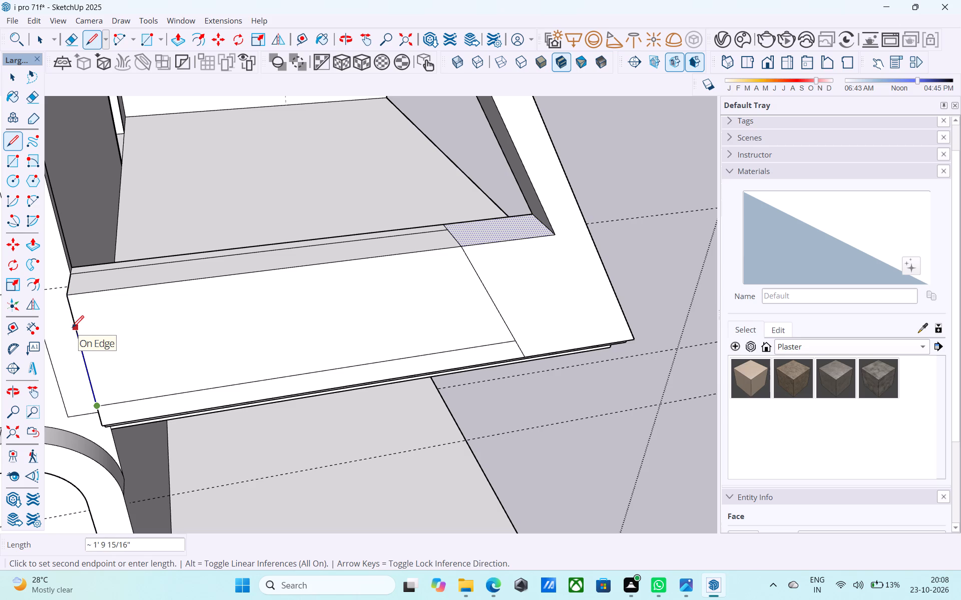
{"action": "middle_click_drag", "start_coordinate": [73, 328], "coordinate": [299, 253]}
Mark 2.5' up the infill's outer wall-end edge and draw a line from there across the outer face to the sloping leg's outer edge.
{"action": "scroll", "coordinate": [300, 249], "scroll_direction": "down", "scroll_amount": 5}
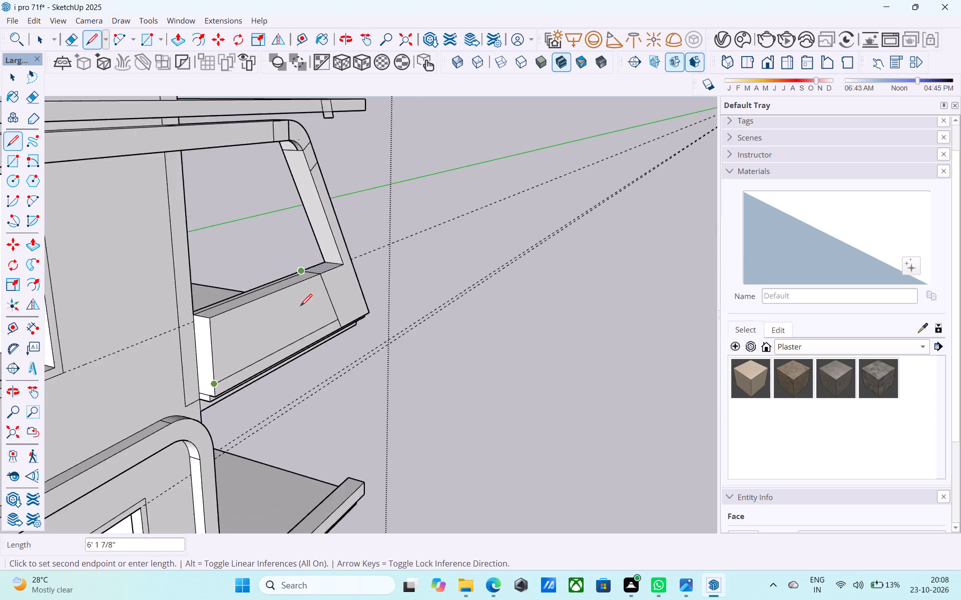
{"action": "scroll", "coordinate": [234, 398], "scroll_direction": "up", "scroll_amount": 4}
{"action": "key", "text": "l"}
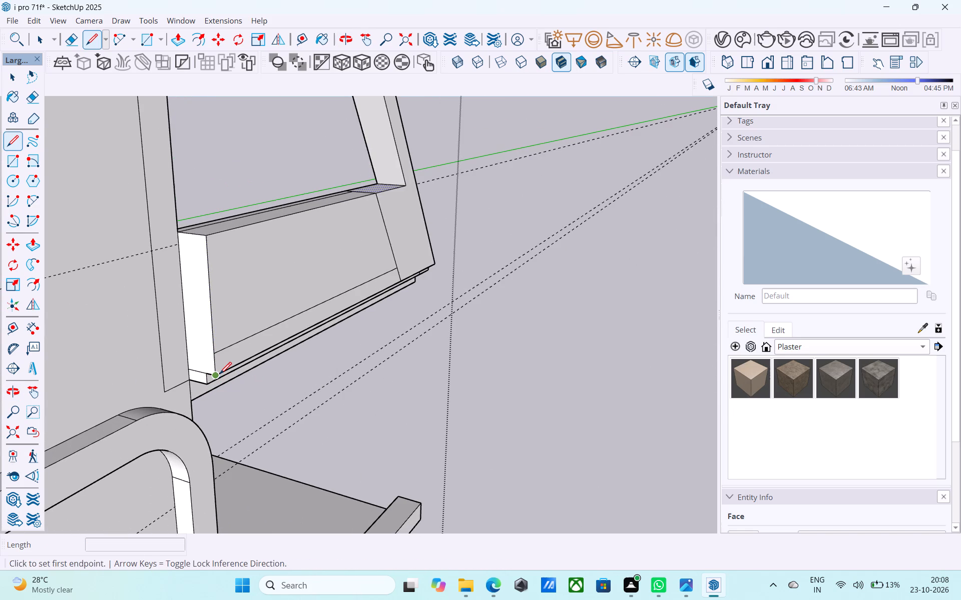
{"action": "left_click", "coordinate": [220, 375]}
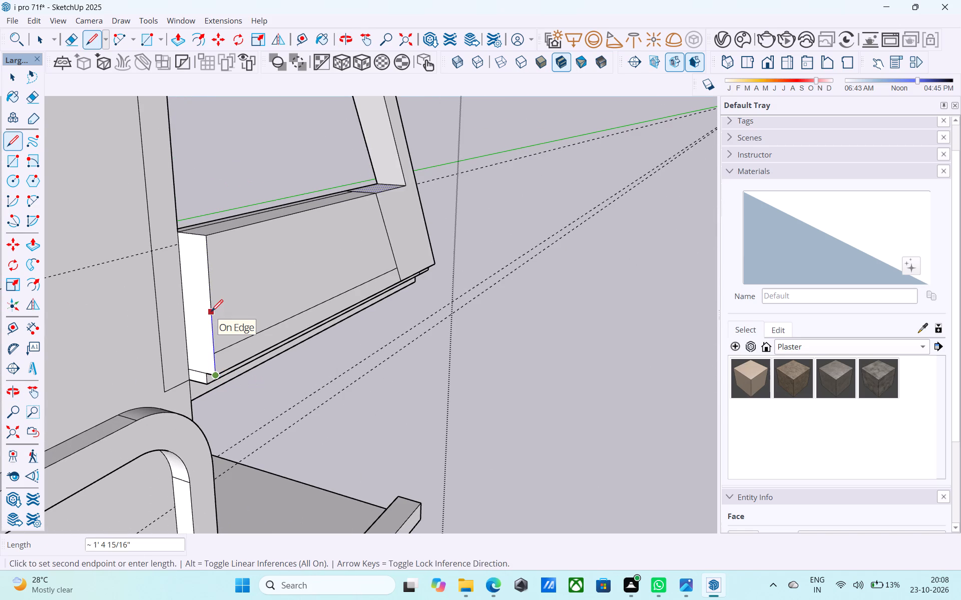
{"action": "type", "text": "2.5'"}
{"action": "key", "text": "Return"}
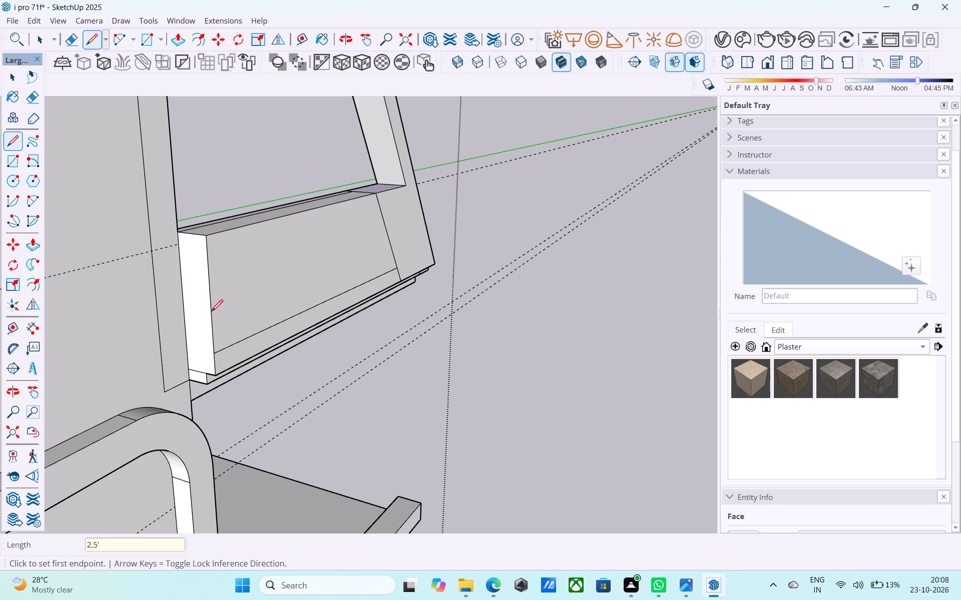
{"action": "left_click", "coordinate": [209, 264]}
{"action": "middle_click_drag", "start_coordinate": [410, 223], "coordinate": [312, 220]}
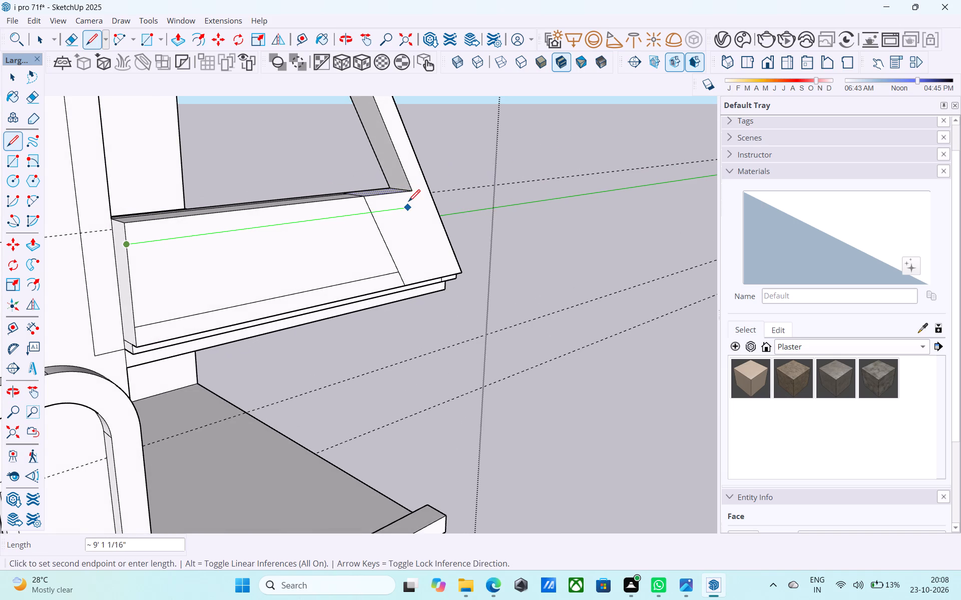
{"action": "left_click", "coordinate": [434, 203]}
Draw a short line from the opening's lower corner at the sloping leg down to the new 2.5' line.
{"action": "middle_click_drag", "start_coordinate": [427, 204], "coordinate": [420, 205]}
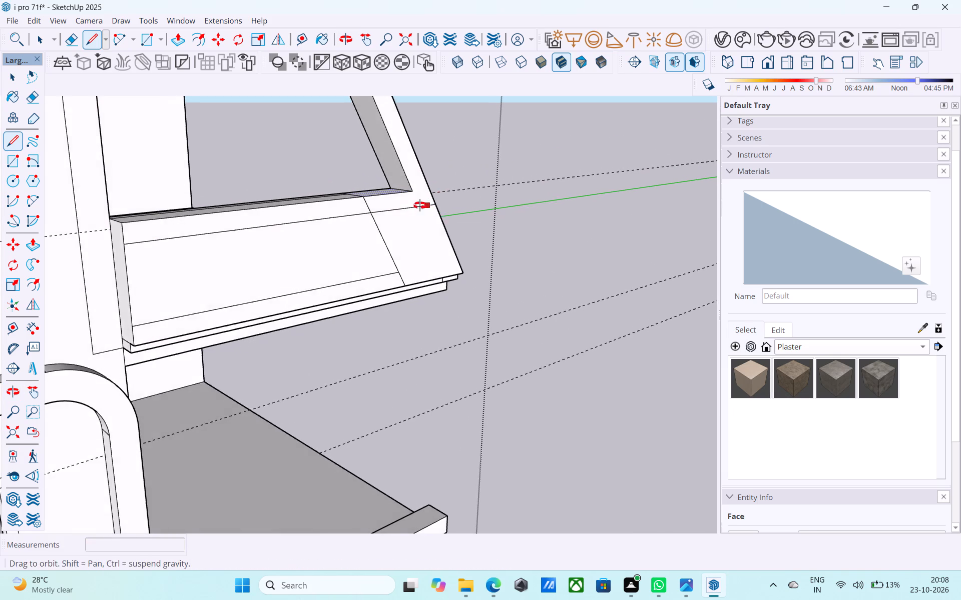
{"action": "middle_click_drag", "start_coordinate": [420, 205], "coordinate": [410, 210]}
{"action": "key", "text": "space"}
{"action": "scroll", "coordinate": [411, 176], "scroll_direction": "up", "scroll_amount": 3}
{"action": "key", "text": "l"}
{"action": "left_click", "coordinate": [412, 194]}
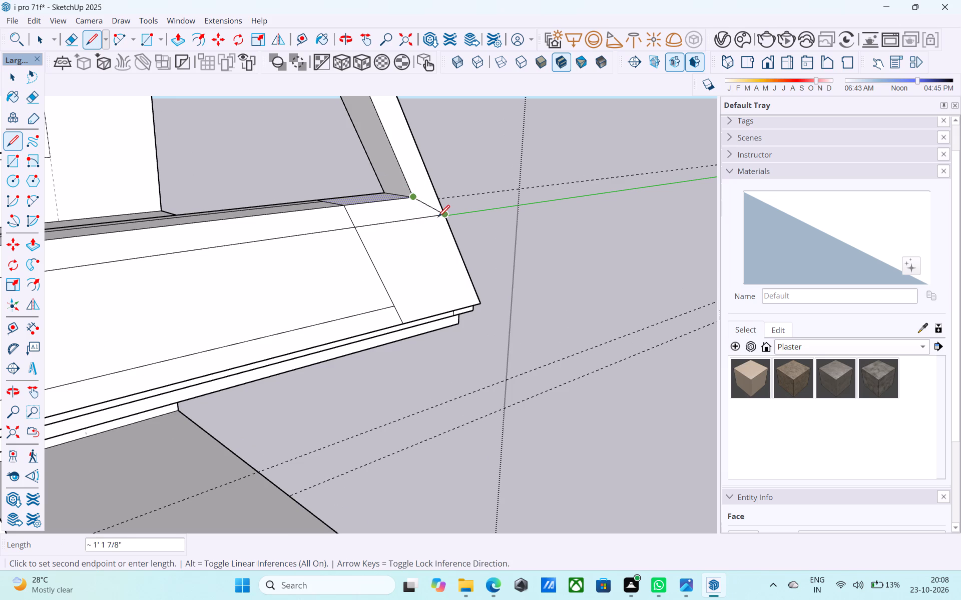
{"action": "left_click", "coordinate": [427, 218]}
{"action": "key", "text": "space"}
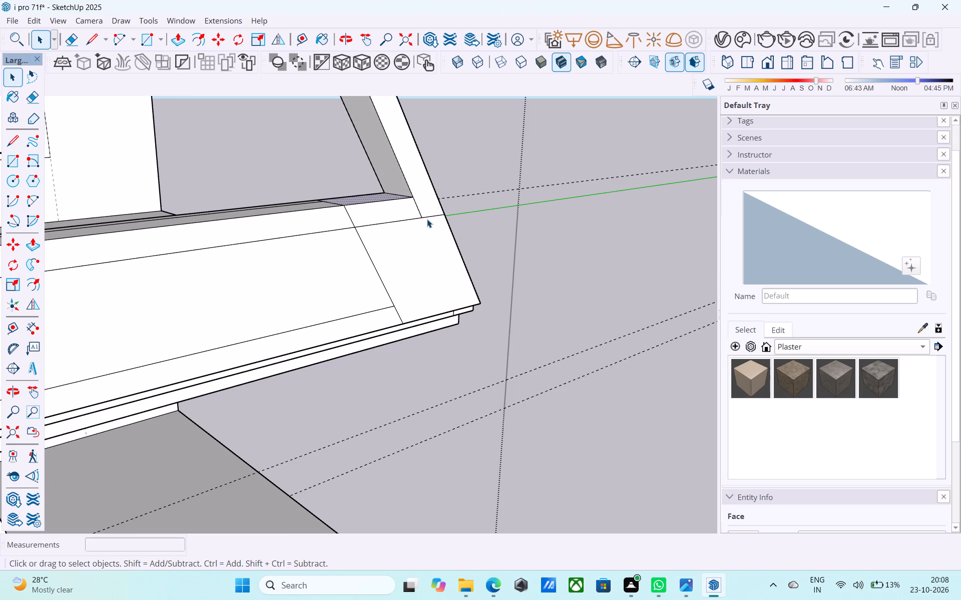
Push the infill's outer top strip down to the 2.5' line on the outer face.
{"action": "scroll", "coordinate": [427, 219], "scroll_direction": "down", "scroll_amount": 5}
{"action": "middle_click", "coordinate": [427, 219]}
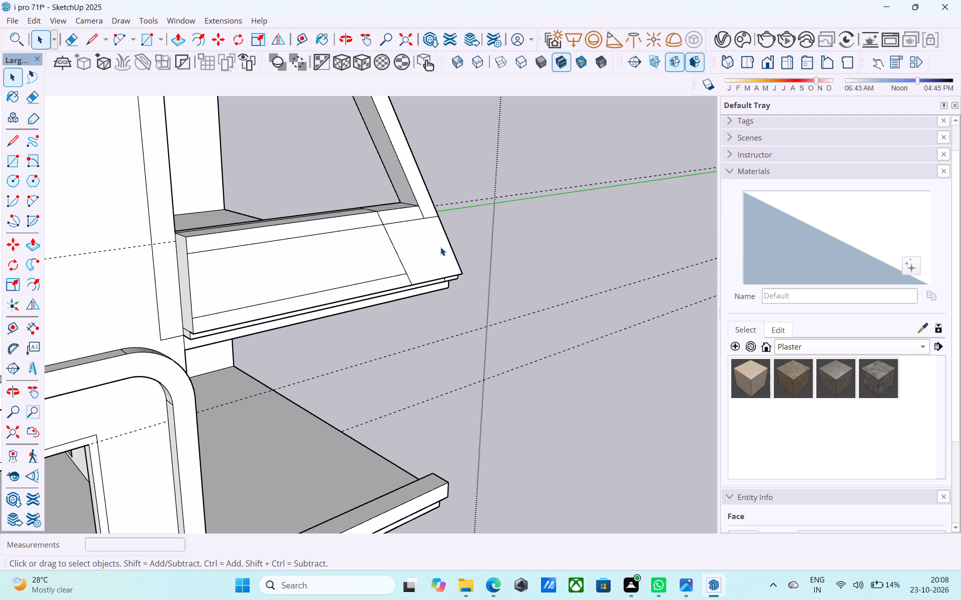
{"action": "scroll", "coordinate": [439, 250], "scroll_direction": "down", "scroll_amount": 5}
{"action": "middle_click_drag", "start_coordinate": [440, 252], "coordinate": [459, 287]}
{"action": "scroll", "coordinate": [419, 308], "scroll_direction": "up", "scroll_amount": 5}
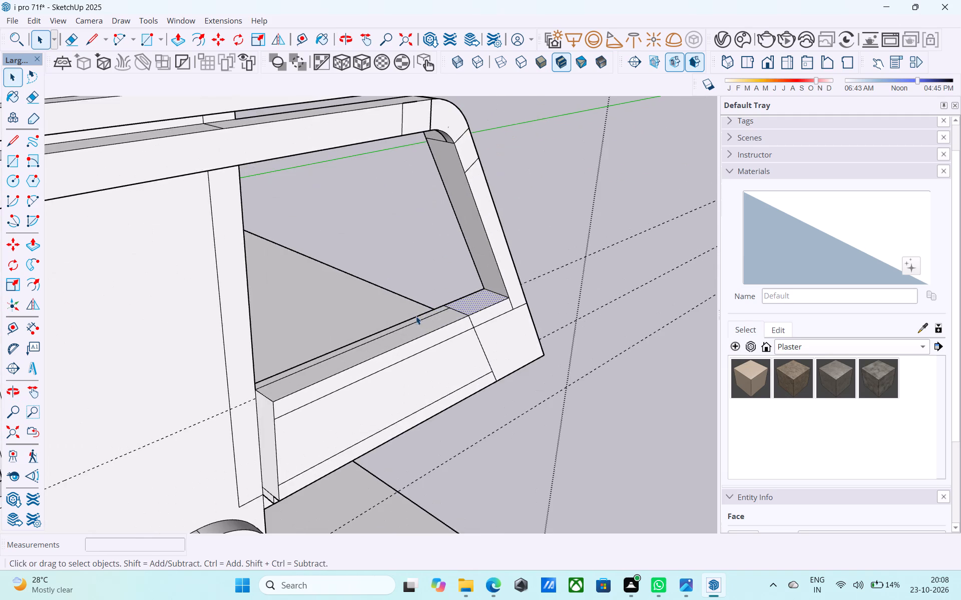
{"action": "scroll", "coordinate": [415, 300], "scroll_direction": "down", "scroll_amount": 5}
{"action": "middle_click_drag", "start_coordinate": [413, 293], "coordinate": [391, 313]}
{"action": "scroll", "coordinate": [323, 389], "scroll_direction": "up", "scroll_amount": 6}
{"action": "scroll", "coordinate": [383, 344], "scroll_direction": "down", "scroll_amount": 6}
{"action": "middle_click_drag", "start_coordinate": [387, 344], "coordinate": [353, 354]}
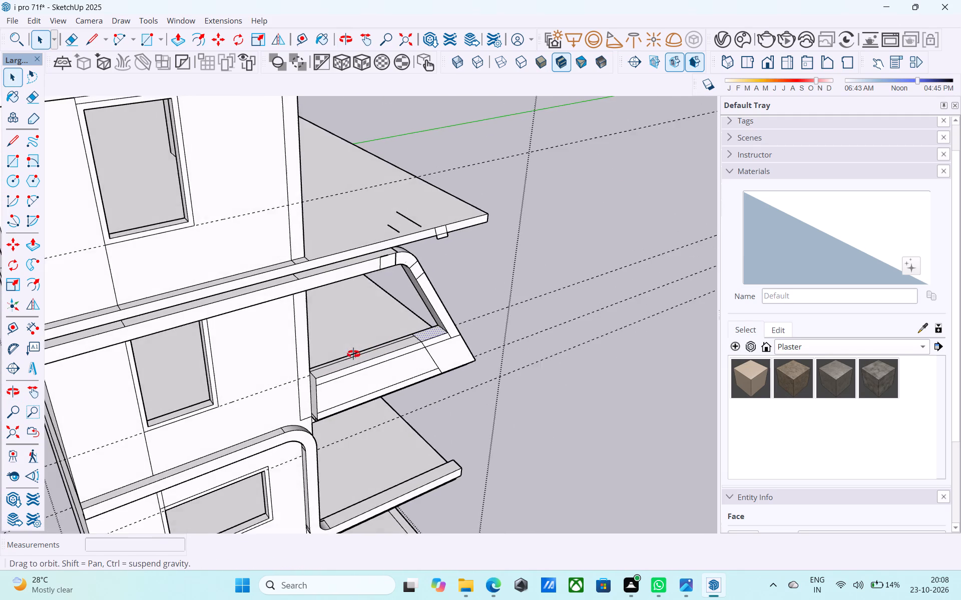
{"action": "middle_click_drag", "start_coordinate": [353, 354], "coordinate": [311, 378]}
{"action": "scroll", "coordinate": [311, 378], "scroll_direction": "up", "scroll_amount": 6}
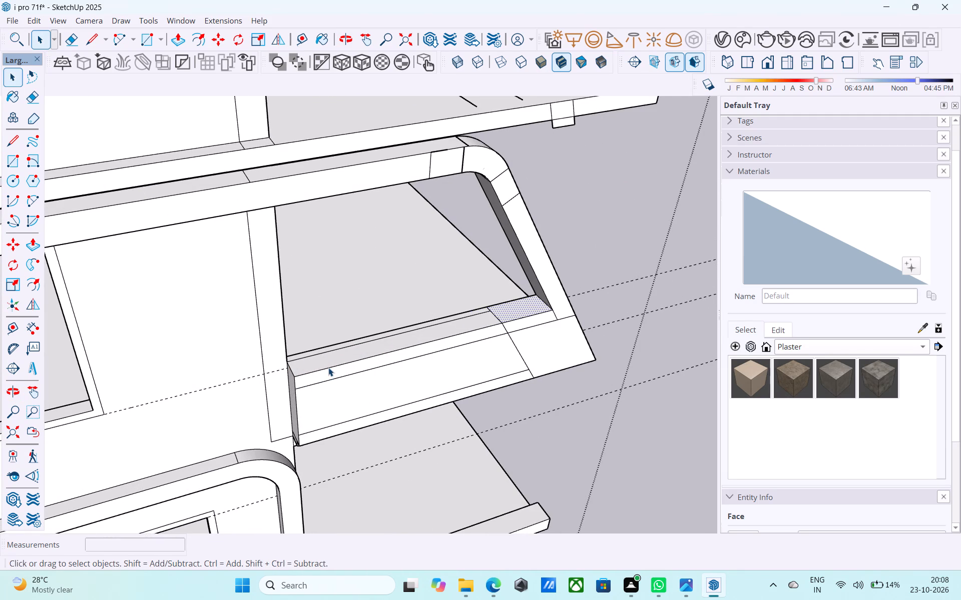
{"action": "middle_click_drag", "start_coordinate": [328, 367], "coordinate": [340, 366]}
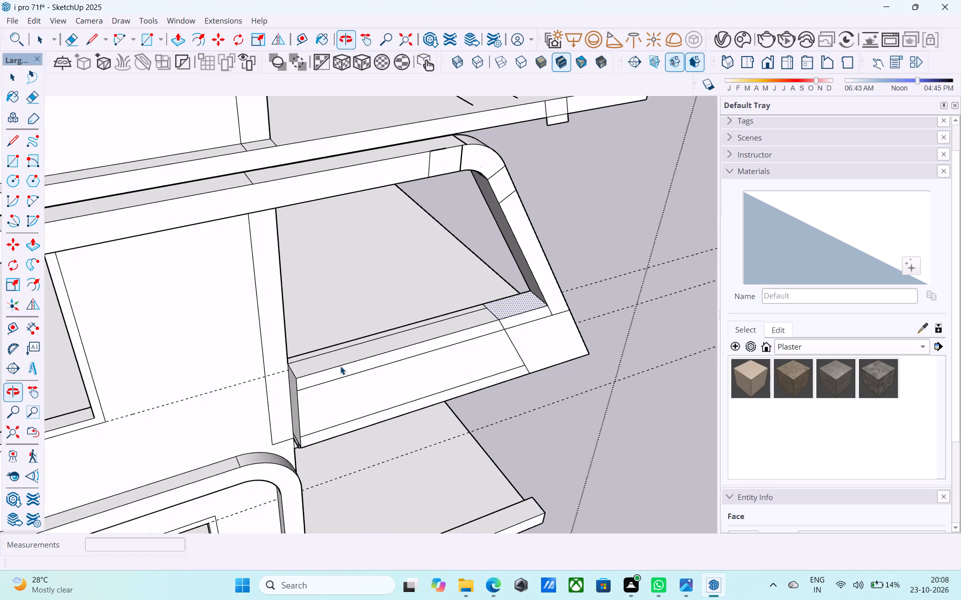
{"action": "scroll", "coordinate": [340, 366], "scroll_direction": "up", "scroll_amount": 5}
{"action": "left_click", "coordinate": [333, 354]}
{"action": "key", "text": "p"}
{"action": "left_click", "coordinate": [333, 354]}
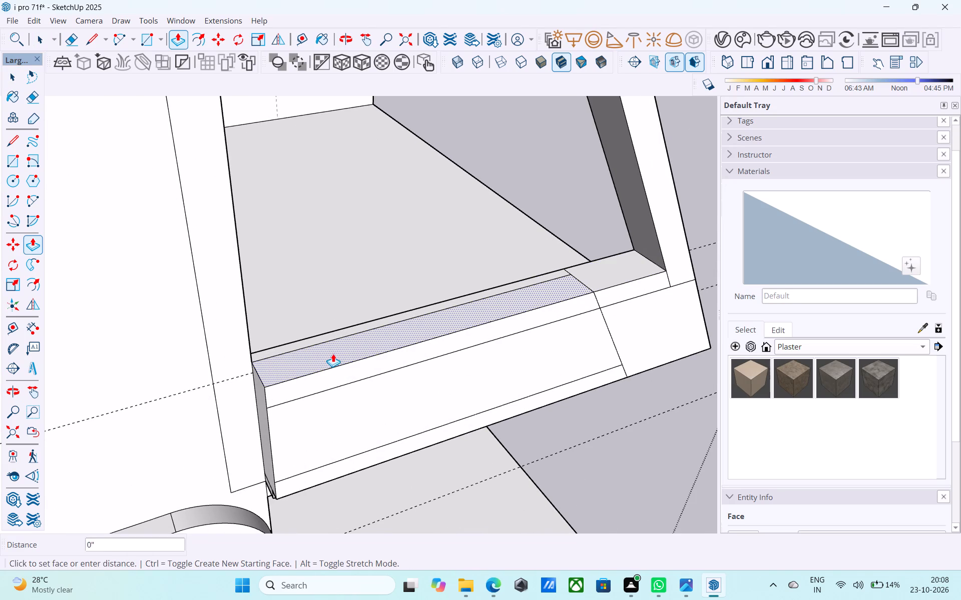
{"action": "left_click", "coordinate": [358, 388]}
{"action": "key", "text": "space"}
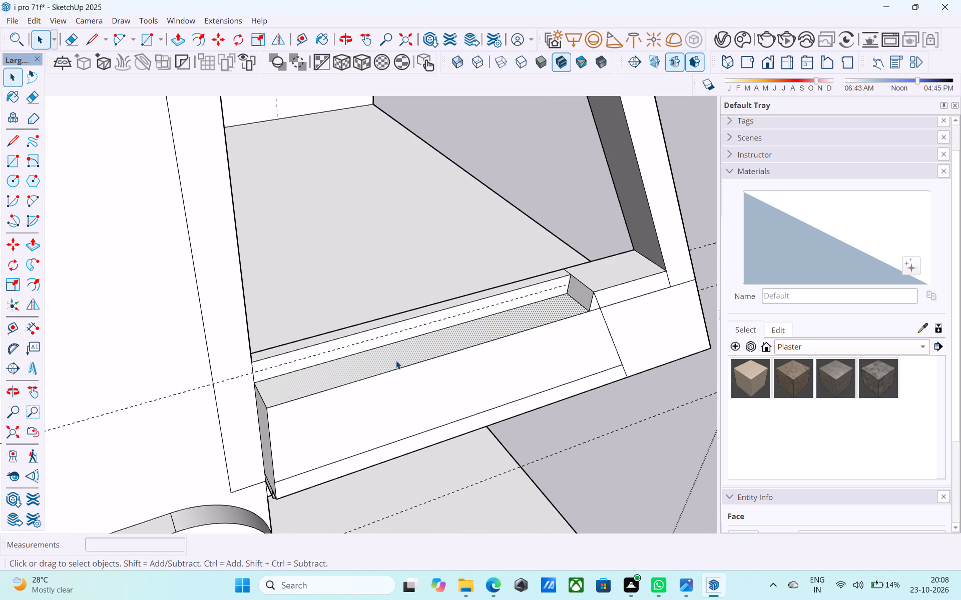
Push the lowered strip down again to the line 0.5' above the infill's bottom edge.
{"action": "left_click", "coordinate": [396, 359]}
{"action": "key", "text": "p"}
{"action": "left_click", "coordinate": [396, 359]}
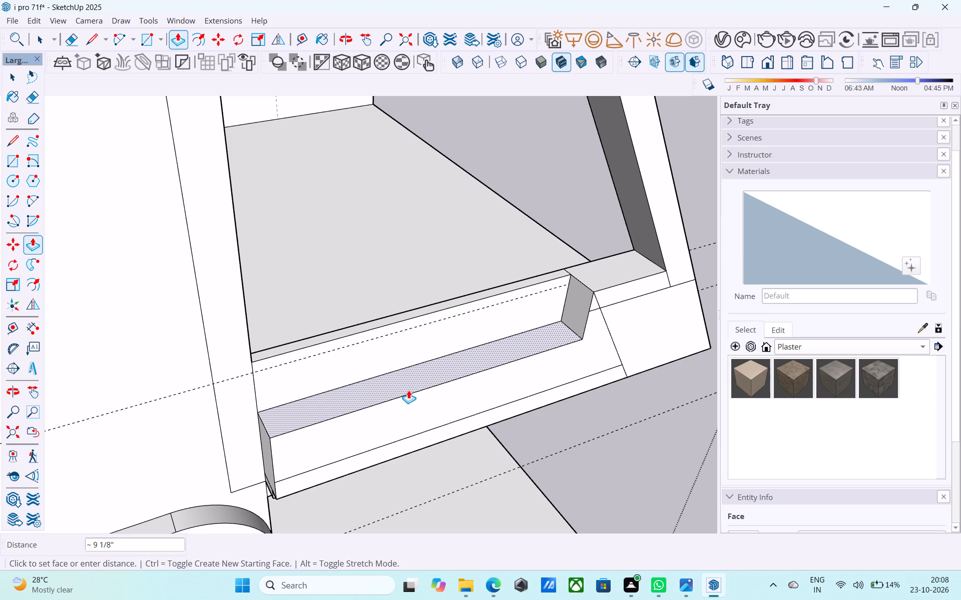
{"action": "left_click", "coordinate": [435, 429]}
{"action": "key", "text": "space"}
Push the large triangular face between the recess and the slanted 2' division inward, flush with the recess's back wall.
{"action": "middle_click_drag", "start_coordinate": [457, 394], "coordinate": [295, 357]}
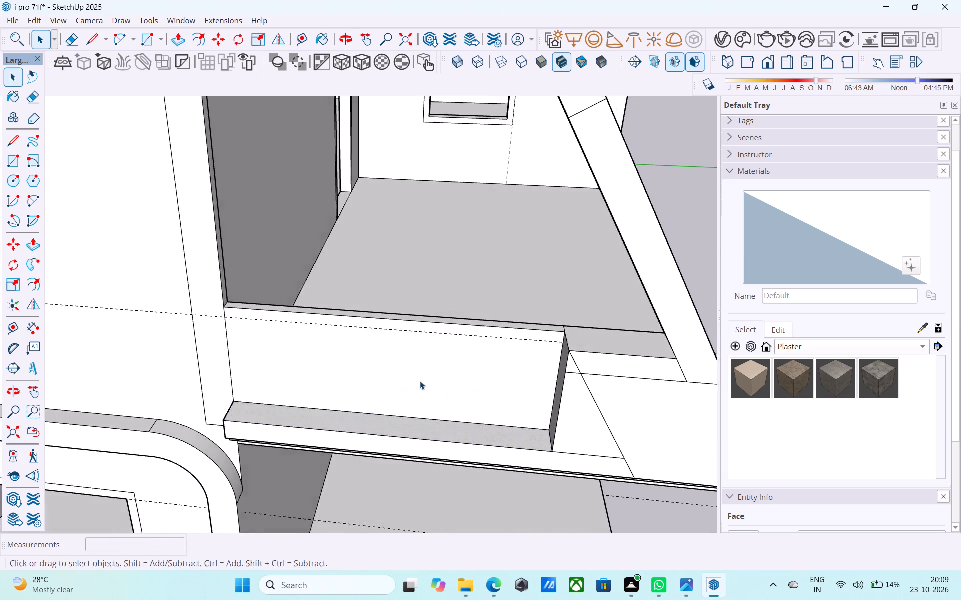
{"action": "scroll", "coordinate": [471, 370], "scroll_direction": "down", "scroll_amount": 6}
{"action": "middle_click_drag", "start_coordinate": [518, 380], "coordinate": [529, 341]}
{"action": "scroll", "coordinate": [540, 408], "scroll_direction": "up", "scroll_amount": 6}
{"action": "left_click", "coordinate": [534, 398]}
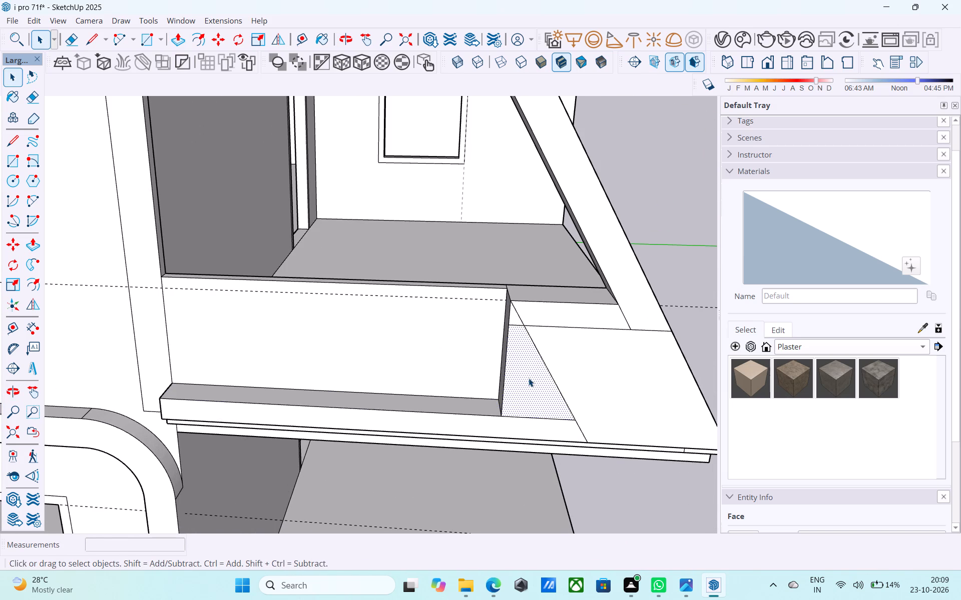
{"action": "scroll", "coordinate": [528, 376], "scroll_direction": "up", "scroll_amount": 4}
{"action": "key", "text": "p"}
{"action": "left_click", "coordinate": [528, 376]}
{"action": "left_click", "coordinate": [460, 312]}
{"action": "key", "text": "space"}
Push the small triangular face above it inward 9", flush with the recess's back wall.
{"action": "left_click", "coordinate": [511, 284]}
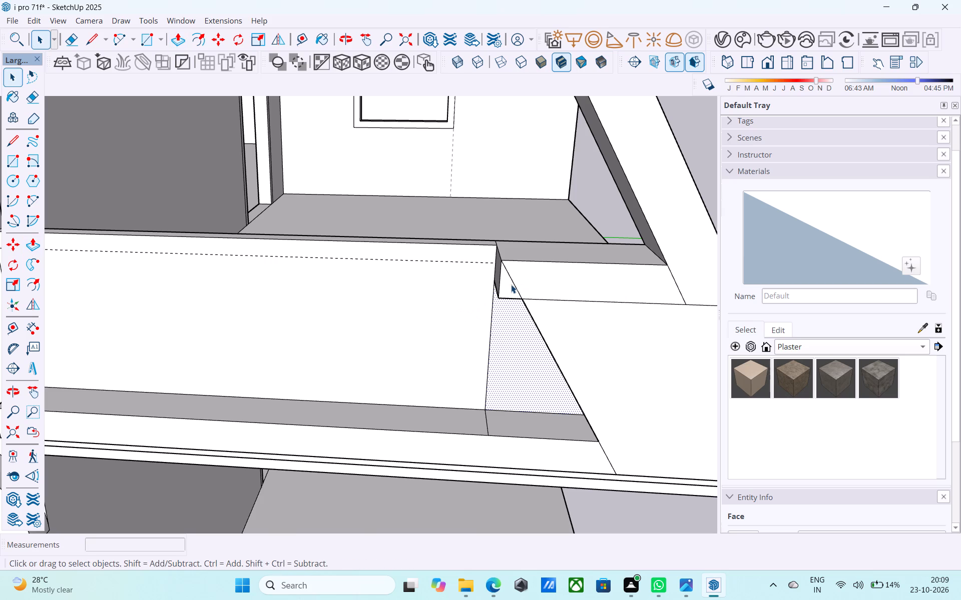
{"action": "key", "text": "p"}
{"action": "left_click", "coordinate": [511, 284]}
{"action": "left_click", "coordinate": [481, 272]}
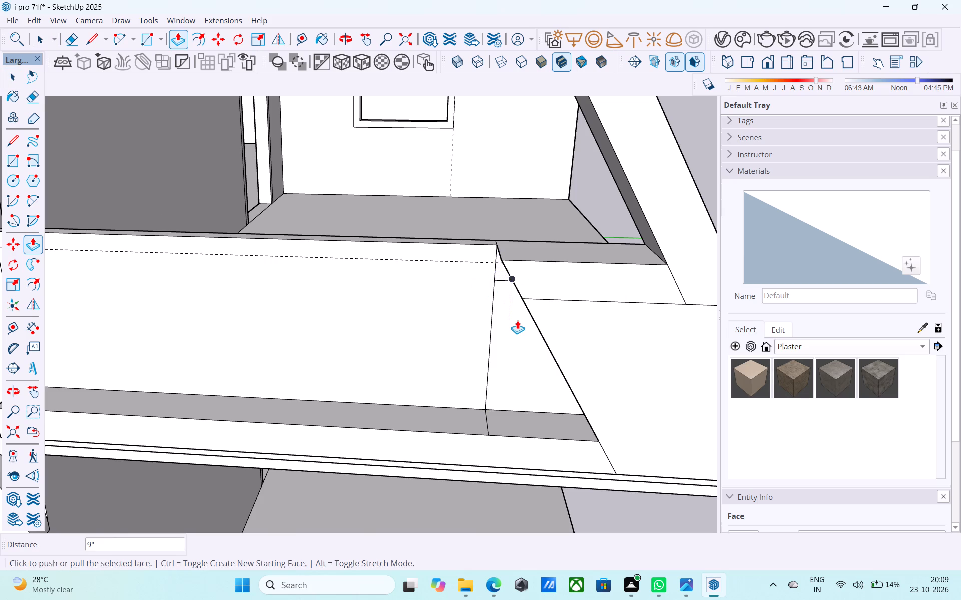
Erase the leftover seam edges on the recess's back wall beside the slanted division.
{"action": "key", "text": "e"}
{"action": "left_click_drag", "start_coordinate": [515, 320], "coordinate": [485, 312]}
{"action": "left_click_drag", "start_coordinate": [501, 277], "coordinate": [486, 284]}
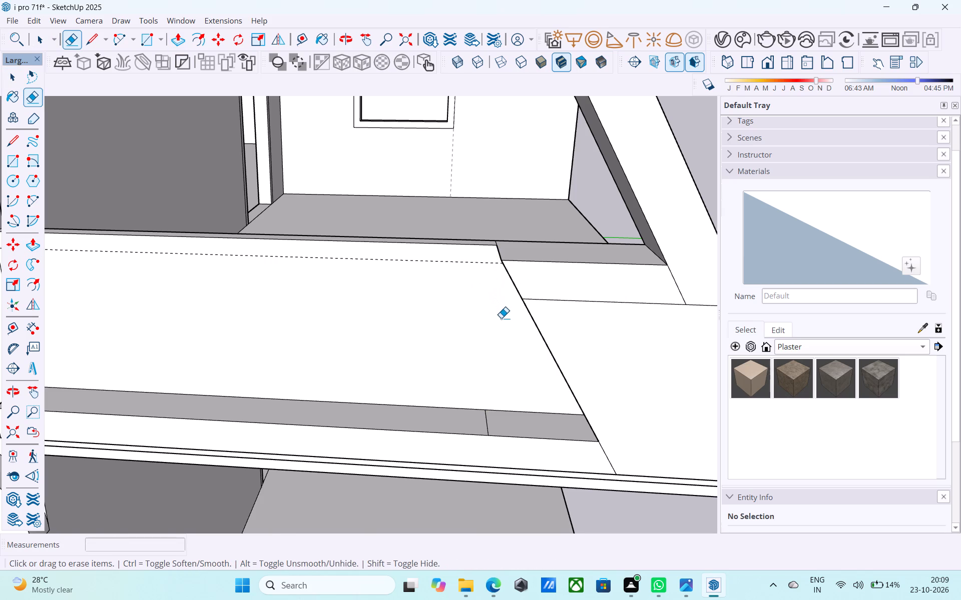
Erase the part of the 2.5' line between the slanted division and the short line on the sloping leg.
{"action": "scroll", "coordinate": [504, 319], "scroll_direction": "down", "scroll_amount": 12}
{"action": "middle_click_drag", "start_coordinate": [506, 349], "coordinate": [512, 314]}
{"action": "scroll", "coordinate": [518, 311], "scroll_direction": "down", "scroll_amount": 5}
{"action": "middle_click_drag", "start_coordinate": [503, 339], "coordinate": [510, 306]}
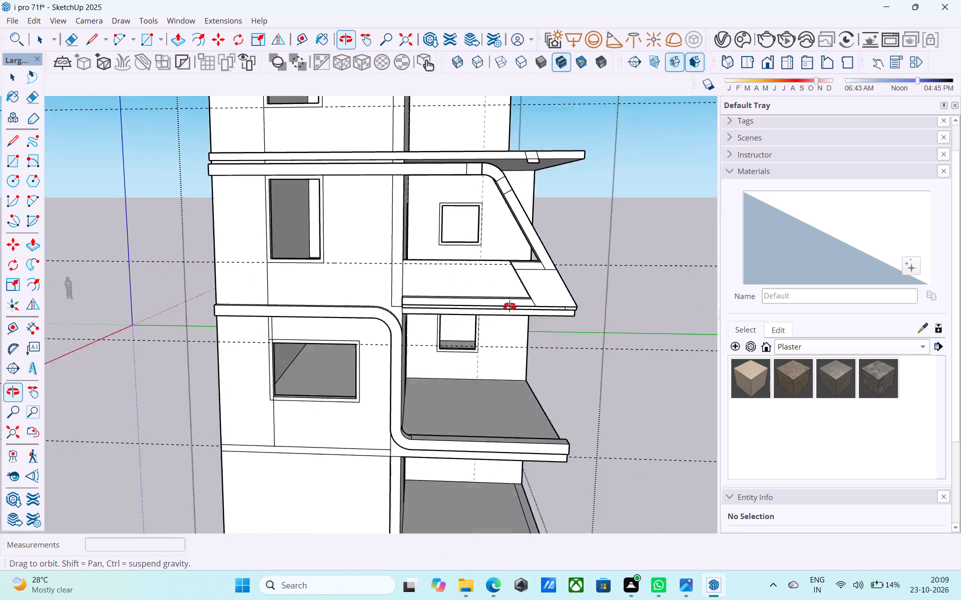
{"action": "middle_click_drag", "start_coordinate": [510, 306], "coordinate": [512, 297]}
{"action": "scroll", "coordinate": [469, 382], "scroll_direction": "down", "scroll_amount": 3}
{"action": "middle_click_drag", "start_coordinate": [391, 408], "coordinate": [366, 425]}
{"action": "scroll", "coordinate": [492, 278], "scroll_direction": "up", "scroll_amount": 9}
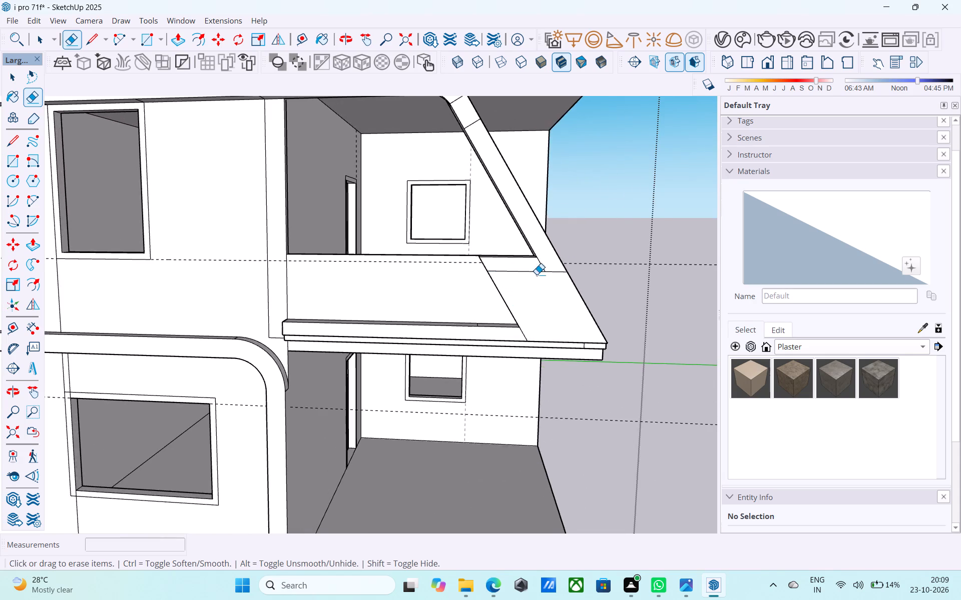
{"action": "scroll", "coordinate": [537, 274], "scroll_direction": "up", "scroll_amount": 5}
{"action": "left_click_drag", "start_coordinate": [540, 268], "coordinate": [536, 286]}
Draw a line across the outer face from the recess's slanted edge to the lower end of the short line on the leg.
{"action": "middle_click_drag", "start_coordinate": [527, 271], "coordinate": [708, 315]}
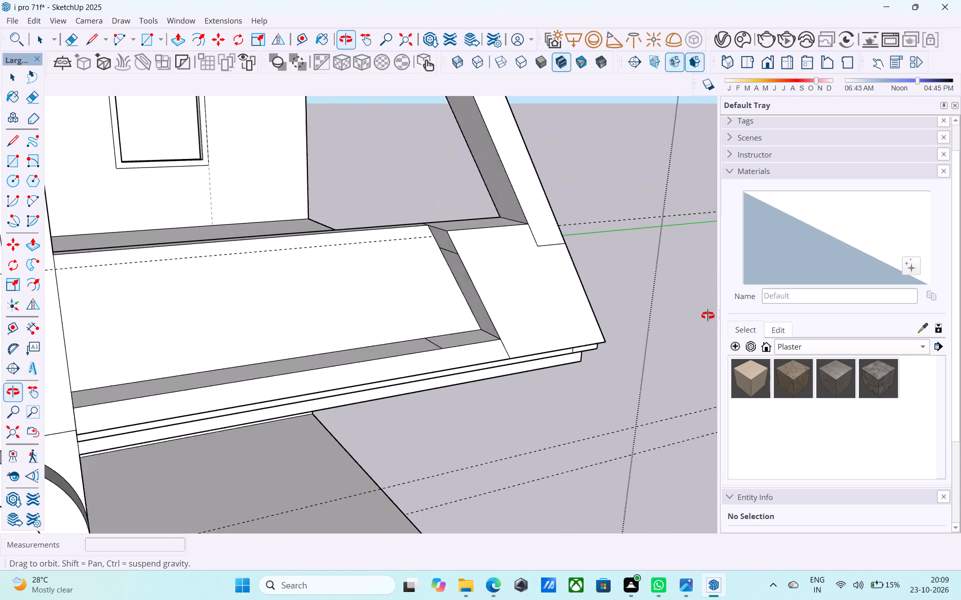
{"action": "middle_click_drag", "start_coordinate": [708, 315], "coordinate": [753, 323]}
{"action": "scroll", "coordinate": [544, 285], "scroll_direction": "up", "scroll_amount": 1}
{"action": "middle_click_drag", "start_coordinate": [537, 284], "coordinate": [528, 294]}
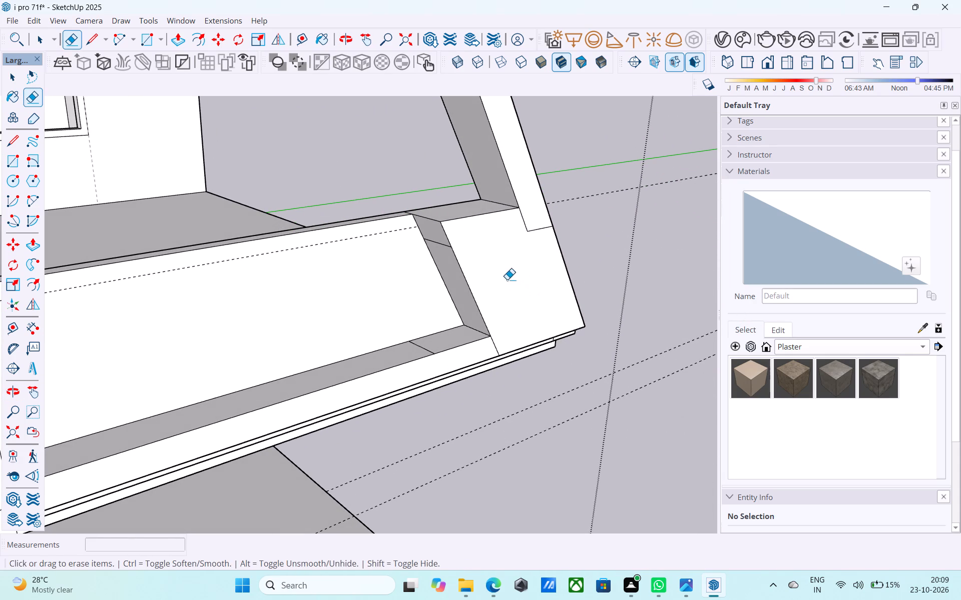
{"action": "key", "text": "space"}
{"action": "key", "text": "l"}
{"action": "left_click", "coordinate": [451, 248]}
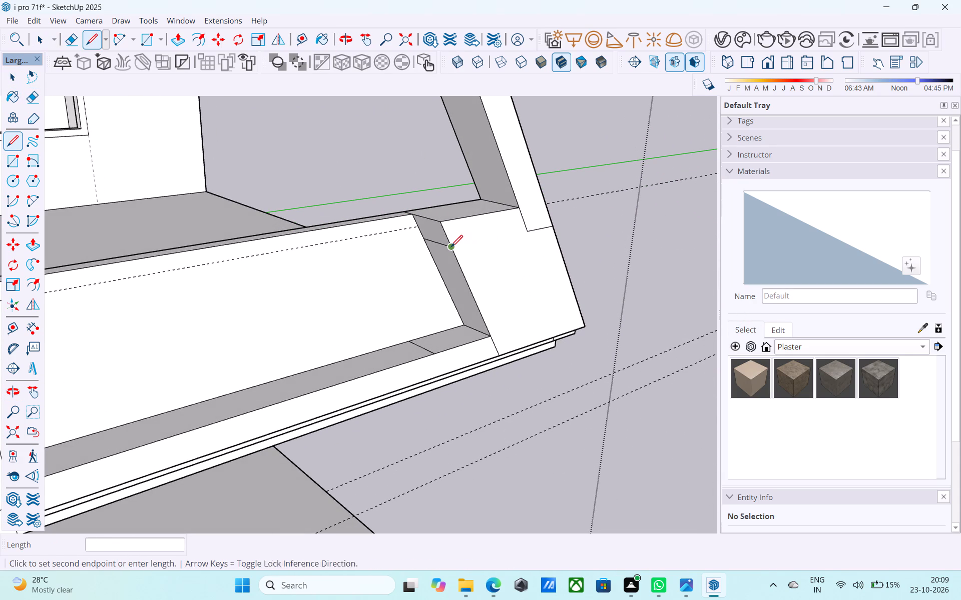
{"action": "left_click", "coordinate": [532, 231]}
{"action": "key", "text": "space"}
Push the small outer face above the redrawn line inward 9", level with the recess's back wall.
{"action": "left_click", "coordinate": [505, 231]}
{"action": "key", "text": "p"}
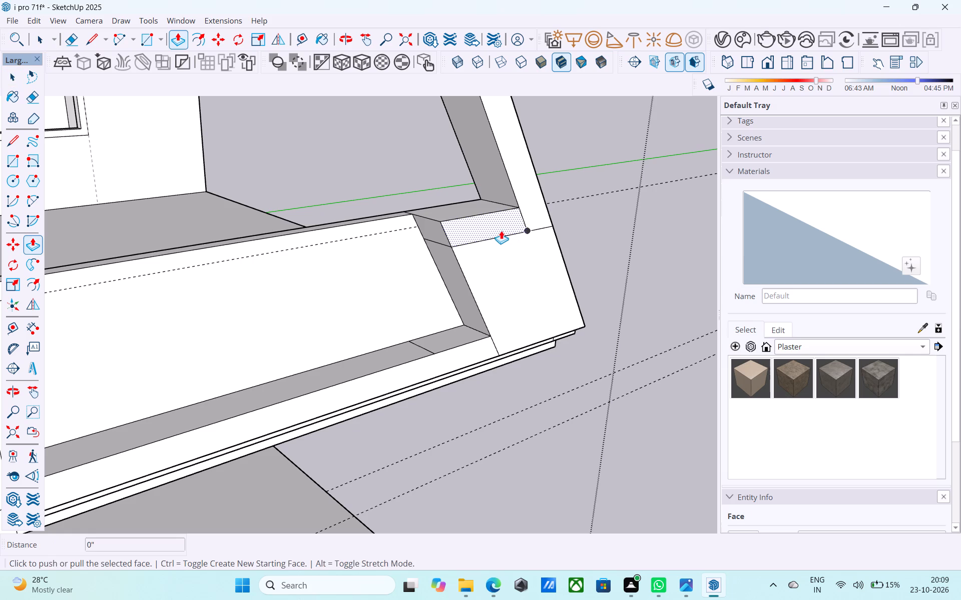
{"action": "left_click", "coordinate": [497, 224]}
{"action": "left_click", "coordinate": [361, 245]}
Erase the seam between the newly pushed face and the recess's back wall, and the dashed guide line crossing it.
{"action": "middle_click_drag", "start_coordinate": [414, 223], "coordinate": [310, 306]}
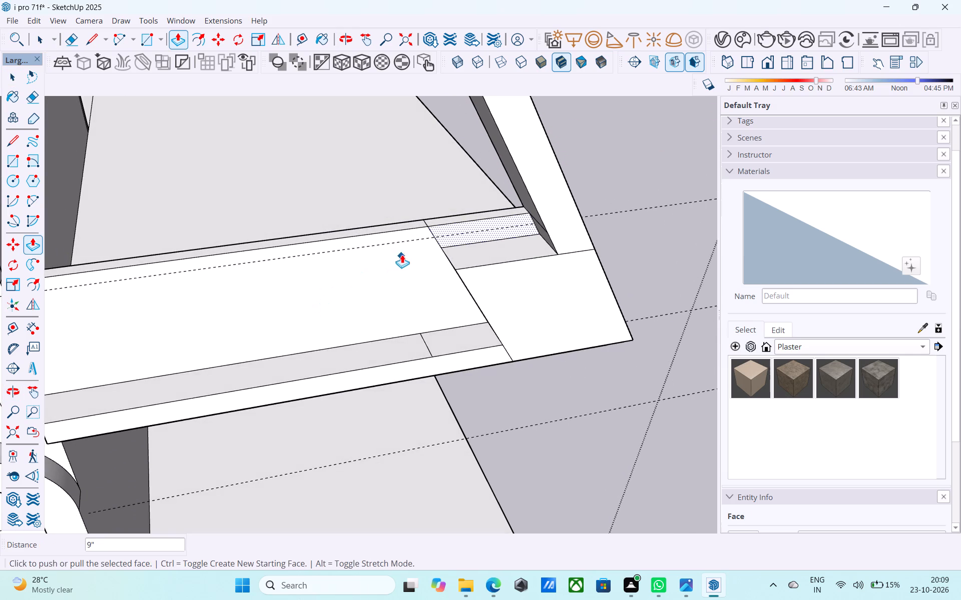
{"action": "key", "text": "e"}
{"action": "left_click_drag", "start_coordinate": [433, 240], "coordinate": [427, 236]}
{"action": "left_click_drag", "start_coordinate": [438, 235], "coordinate": [432, 236]}
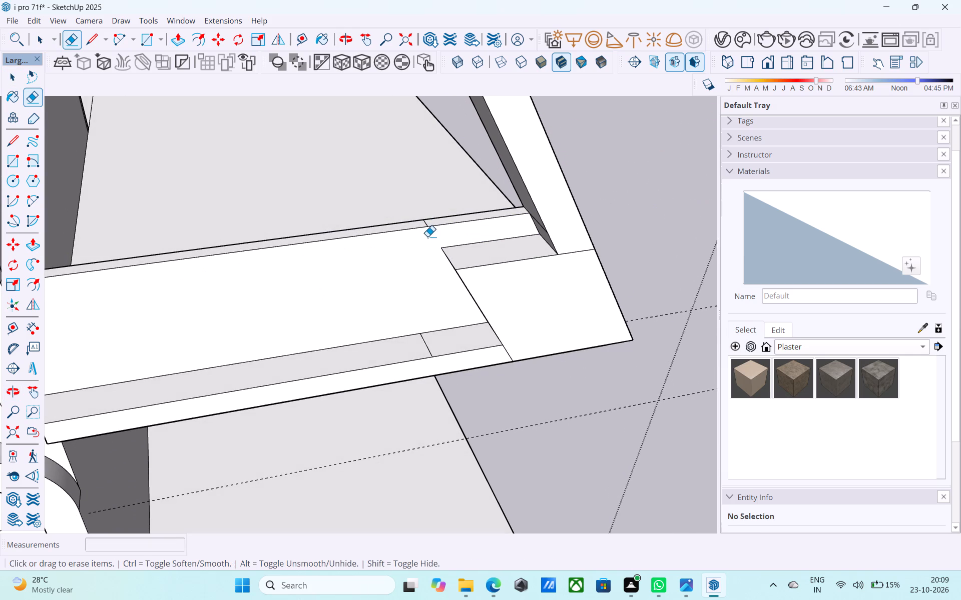
Draw a line along the recess's back wall from the 2.5' ledge's inner corner to the wall-end edge.
{"action": "key", "text": "space"}
{"action": "scroll", "coordinate": [473, 242], "scroll_direction": "down", "scroll_amount": 6}
{"action": "scroll", "coordinate": [386, 244], "scroll_direction": "up", "scroll_amount": 1}
{"action": "middle_click_drag", "start_coordinate": [386, 244], "coordinate": [270, 304]}
{"action": "middle_click_drag", "start_coordinate": [352, 276], "coordinate": [415, 253]}
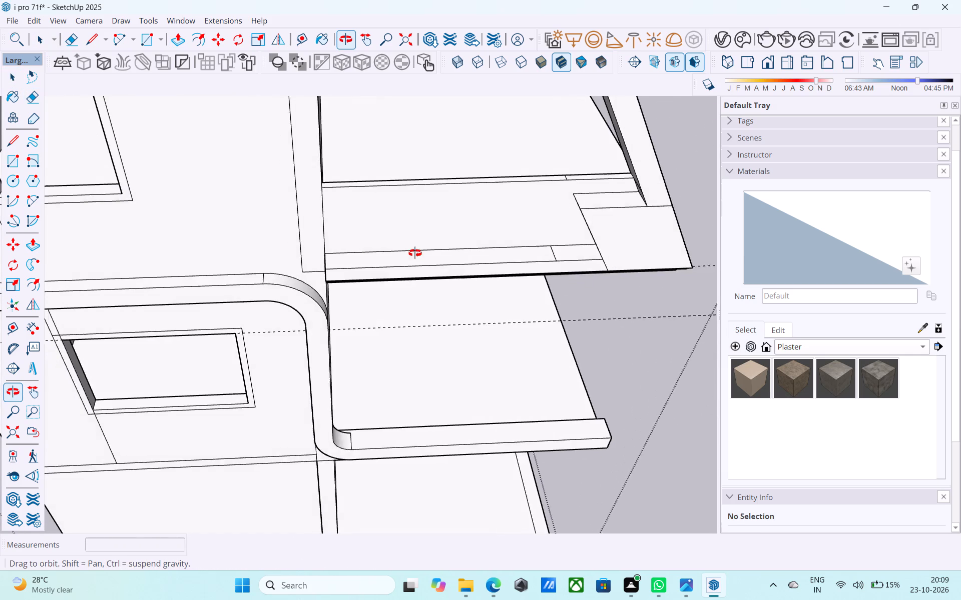
{"action": "middle_click_drag", "start_coordinate": [415, 253], "coordinate": [416, 254]}
{"action": "middle_click_drag", "start_coordinate": [547, 222], "coordinate": [565, 244]}
{"action": "key", "text": "l"}
{"action": "scroll", "coordinate": [564, 244], "scroll_direction": "up", "scroll_amount": 4}
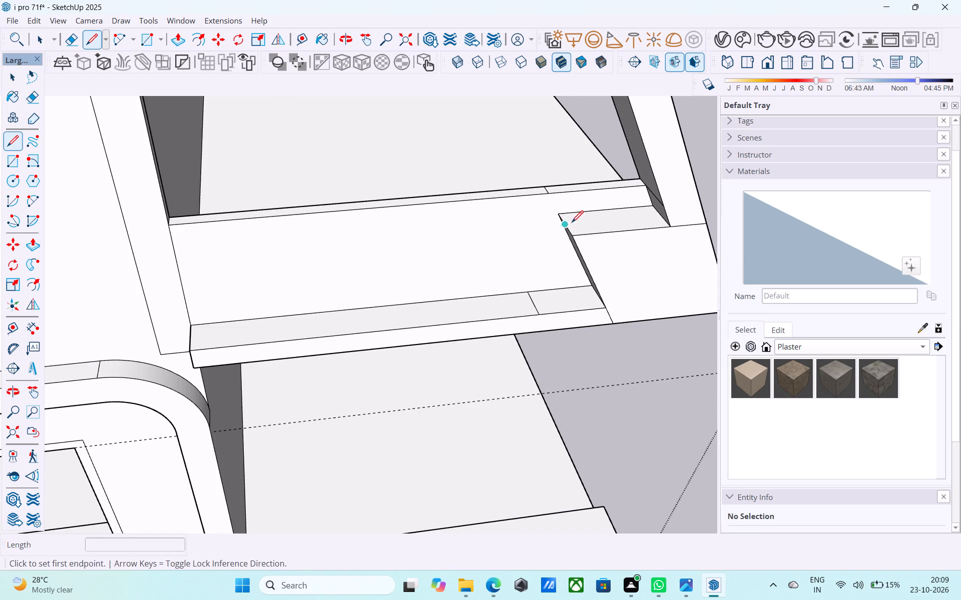
{"action": "left_click", "coordinate": [562, 217]}
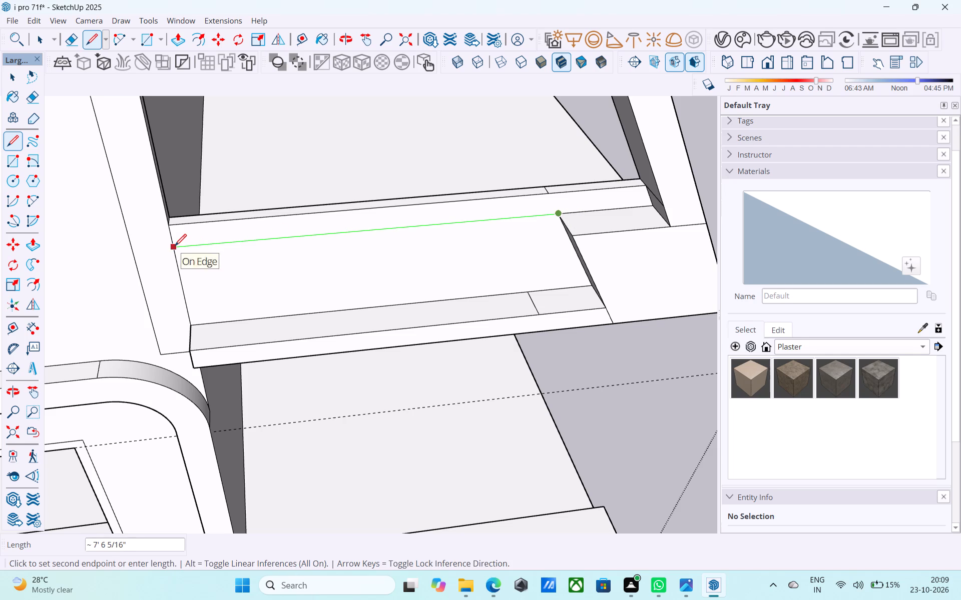
{"action": "left_click", "coordinate": [175, 247]}
{"action": "key", "text": "space"}
Push the back wall's top strip above the new line inward 3", through the wall's thickness.
{"action": "left_click", "coordinate": [353, 220]}
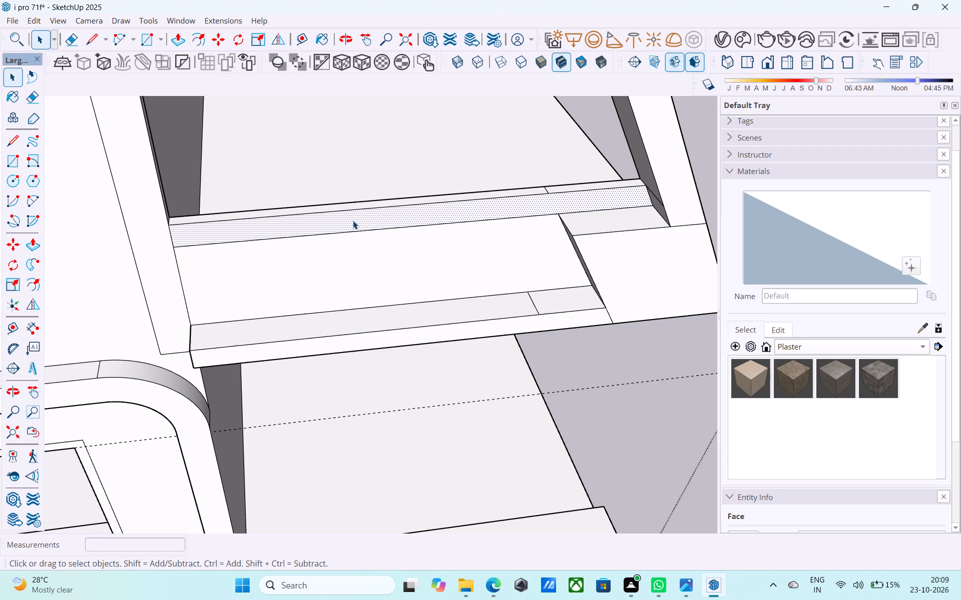
{"action": "key", "text": "p"}
{"action": "left_click", "coordinate": [353, 220]}
{"action": "left_click", "coordinate": [351, 194]}
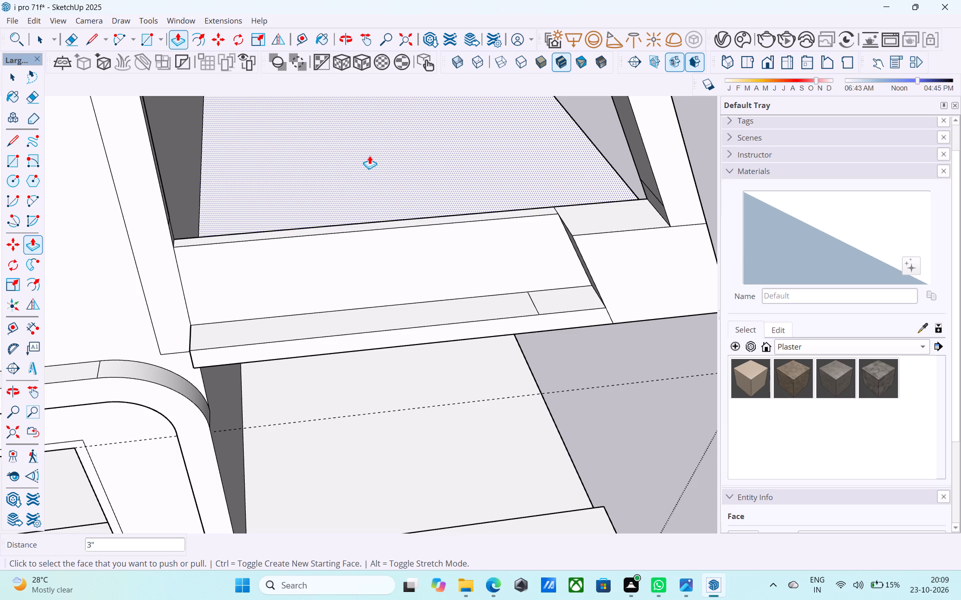
{"action": "scroll", "coordinate": [396, 167], "scroll_direction": "down", "scroll_amount": 5}
{"action": "middle_click_drag", "start_coordinate": [396, 173], "coordinate": [365, 110]}
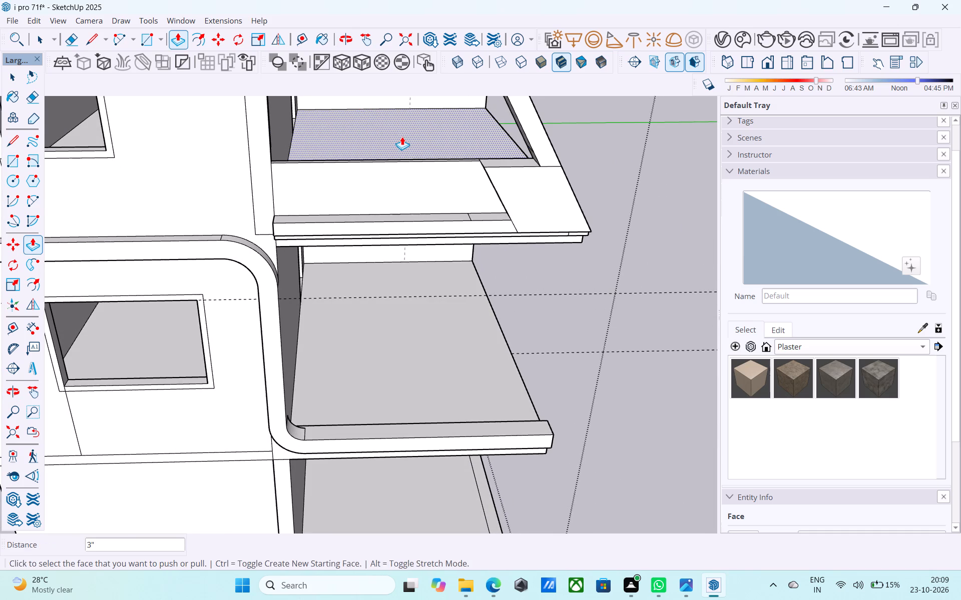
Erase the short seam line crossing the top of the 0.5' base ledge near the parapet's slanted end.
{"action": "middle_click_drag", "start_coordinate": [403, 139], "coordinate": [397, 161]}
{"action": "middle_click_drag", "start_coordinate": [414, 177], "coordinate": [423, 284]}
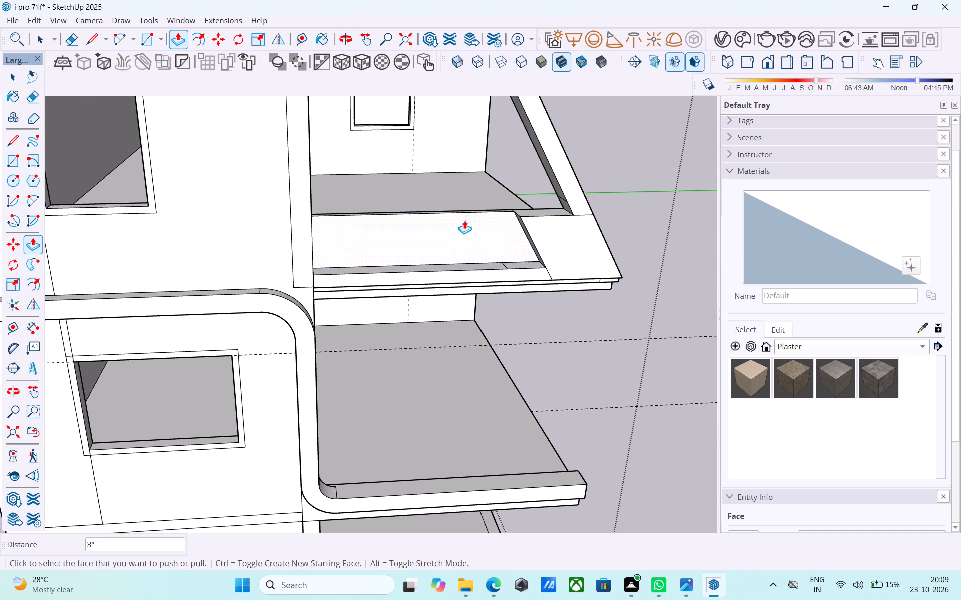
{"action": "middle_click_drag", "start_coordinate": [464, 220], "coordinate": [452, 247]}
{"action": "middle_click_drag", "start_coordinate": [462, 261], "coordinate": [462, 275], "text": "shift"}
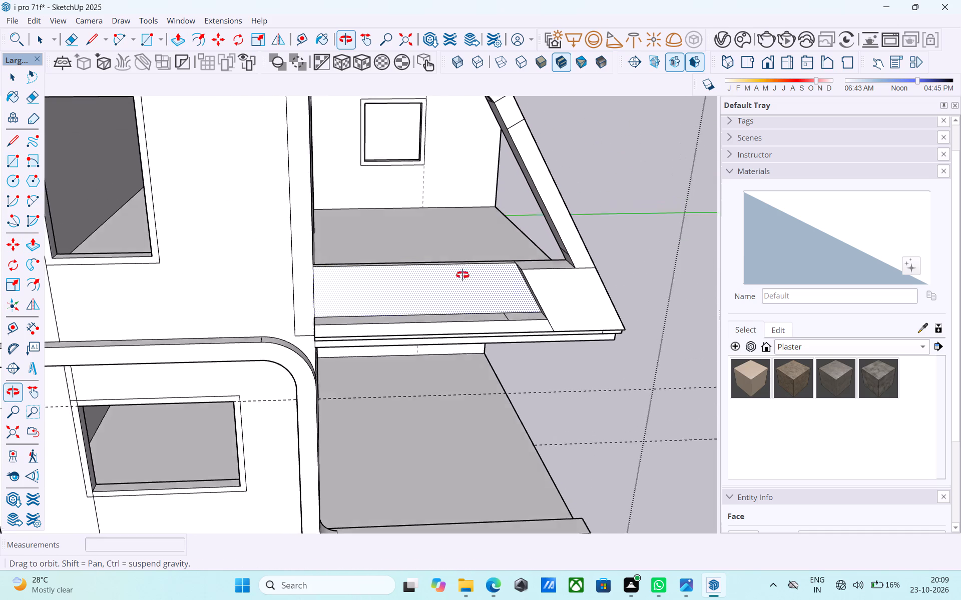
{"action": "middle_click_drag", "start_coordinate": [462, 275], "coordinate": [327, 250], "text": "shift"}
{"action": "middle_click_drag", "start_coordinate": [479, 266], "coordinate": [463, 281]}
{"action": "middle_click_drag", "start_coordinate": [499, 334], "coordinate": [207, 222]}
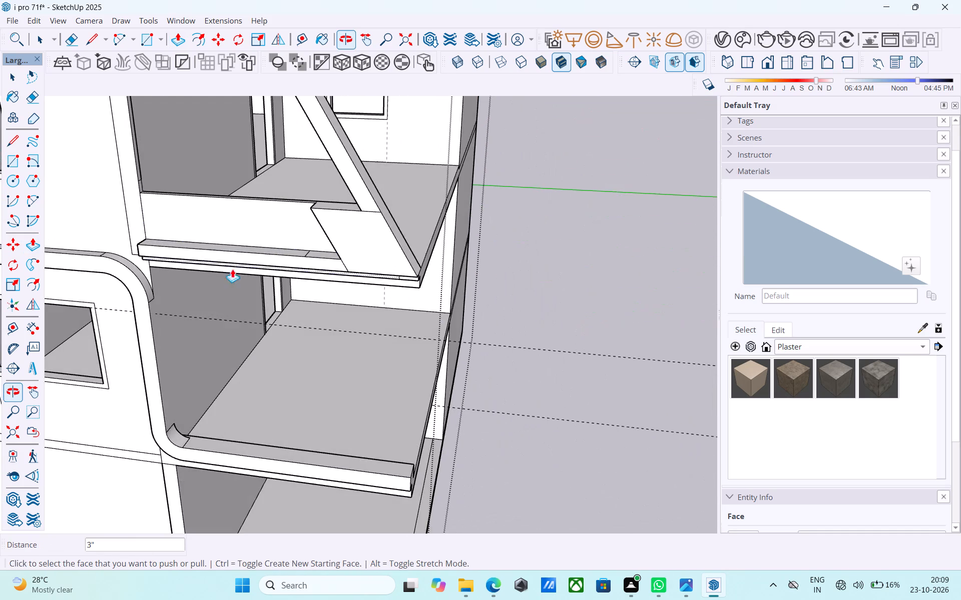
{"action": "scroll", "coordinate": [269, 268], "scroll_direction": "up", "scroll_amount": 3}
{"action": "middle_click_drag", "start_coordinate": [324, 279], "coordinate": [351, 339]}
{"action": "key", "text": "e"}
{"action": "scroll", "coordinate": [339, 267], "scroll_direction": "up", "scroll_amount": 5}
{"action": "left_click_drag", "start_coordinate": [308, 244], "coordinate": [315, 247]}
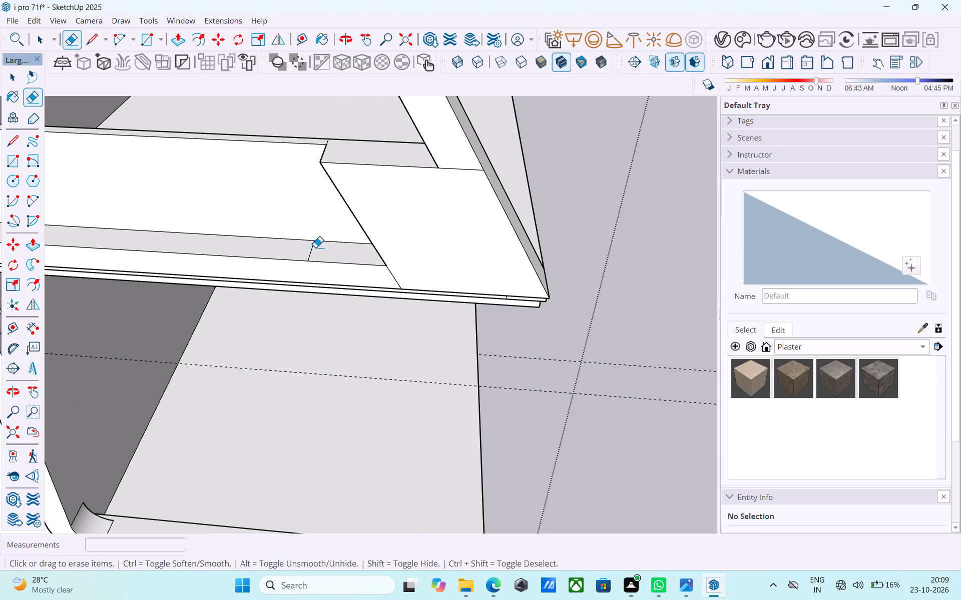
{"action": "left_click_drag", "start_coordinate": [315, 247], "coordinate": [321, 247]}
Select the recessed panel's outer face and pick Glass_Basic_01 from the Glass material collection.
{"action": "scroll", "coordinate": [321, 247], "scroll_direction": "down", "scroll_amount": 4}
{"action": "middle_click_drag", "start_coordinate": [320, 247], "coordinate": [395, 231]}
{"action": "middle_click_drag", "start_coordinate": [378, 245], "coordinate": [400, 215], "text": "shift"}
{"action": "scroll", "coordinate": [401, 223], "scroll_direction": "down", "scroll_amount": 5}
{"action": "middle_click_drag", "start_coordinate": [404, 237], "coordinate": [403, 300]}
{"action": "key", "text": "space"}
{"action": "scroll", "coordinate": [375, 305], "scroll_direction": "up", "scroll_amount": 2}
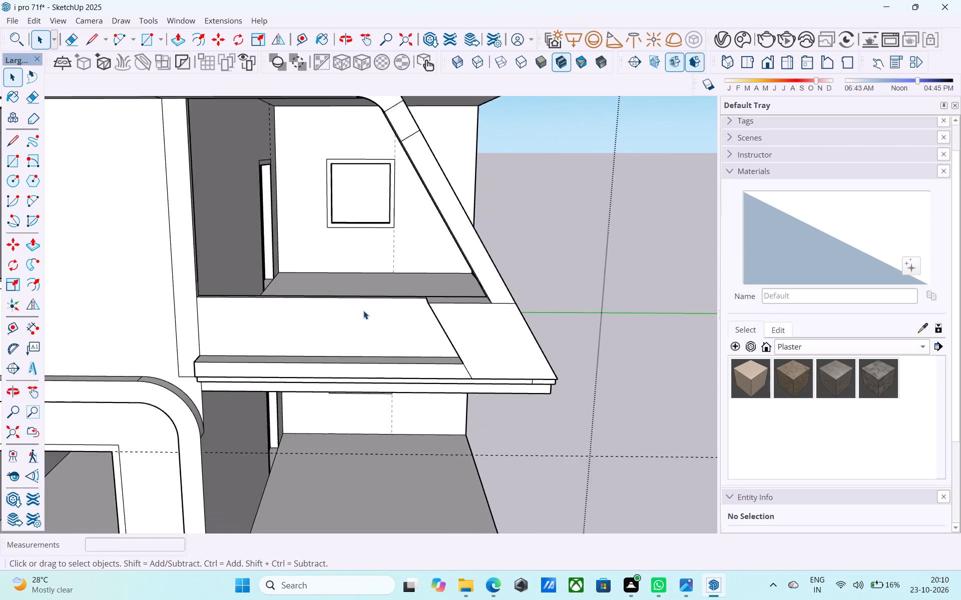
{"action": "scroll", "coordinate": [363, 310], "scroll_direction": "up", "scroll_amount": 7}
{"action": "left_click", "coordinate": [346, 323]}
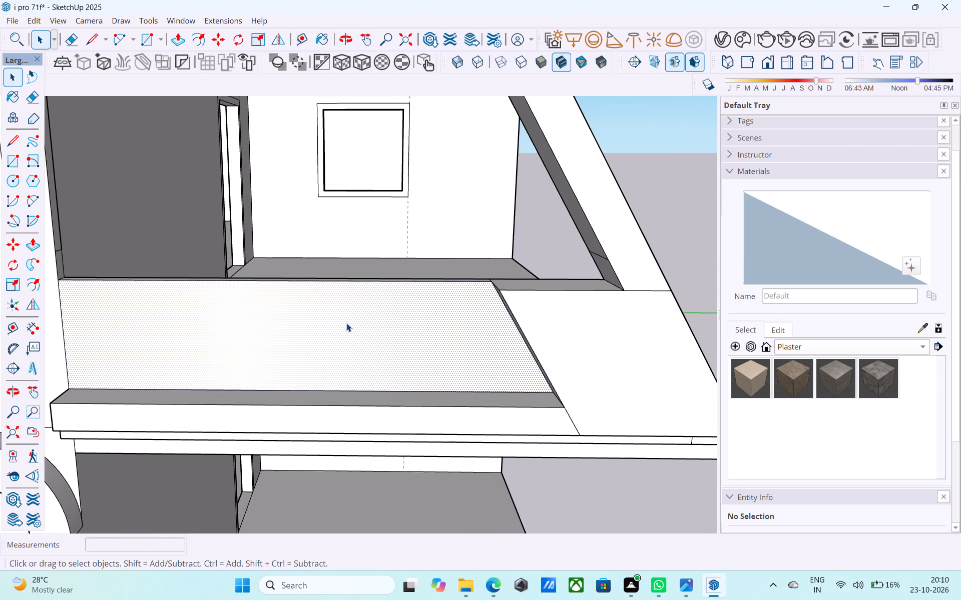
{"action": "scroll", "coordinate": [346, 323], "scroll_direction": "down", "scroll_amount": 5}
{"action": "middle_click_drag", "start_coordinate": [354, 321], "coordinate": [352, 317]}
{"action": "left_click", "coordinate": [786, 345]}
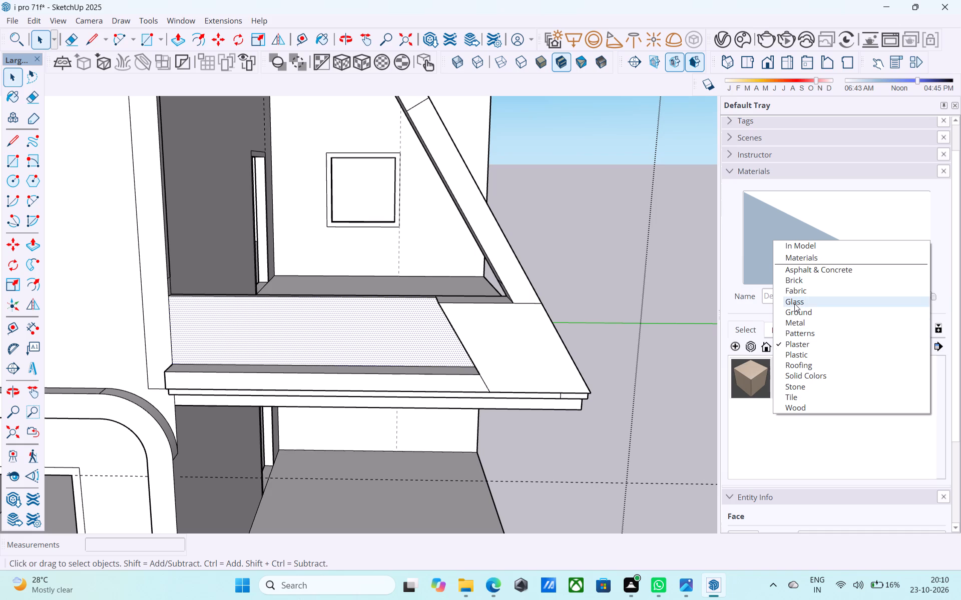
{"action": "left_click", "coordinate": [795, 303]}
{"action": "scroll", "coordinate": [758, 292], "scroll_direction": "down", "scroll_amount": 4}
{"action": "middle_click_drag", "start_coordinate": [717, 299], "coordinate": [711, 302]}
{"action": "left_click", "coordinate": [757, 260]}
Draw a line from the recess's lower slanted corner through the wall to its interior face, continuing about 2' 3 7/8" up to the parapet's top corner.
{"action": "scroll", "coordinate": [610, 263], "scroll_direction": "down", "scroll_amount": 4}
{"action": "middle_click_drag", "start_coordinate": [586, 272], "coordinate": [75, 354]}
{"action": "middle_click_drag", "start_coordinate": [235, 367], "coordinate": [181, 356]}
{"action": "scroll", "coordinate": [222, 352], "scroll_direction": "up", "scroll_amount": 3}
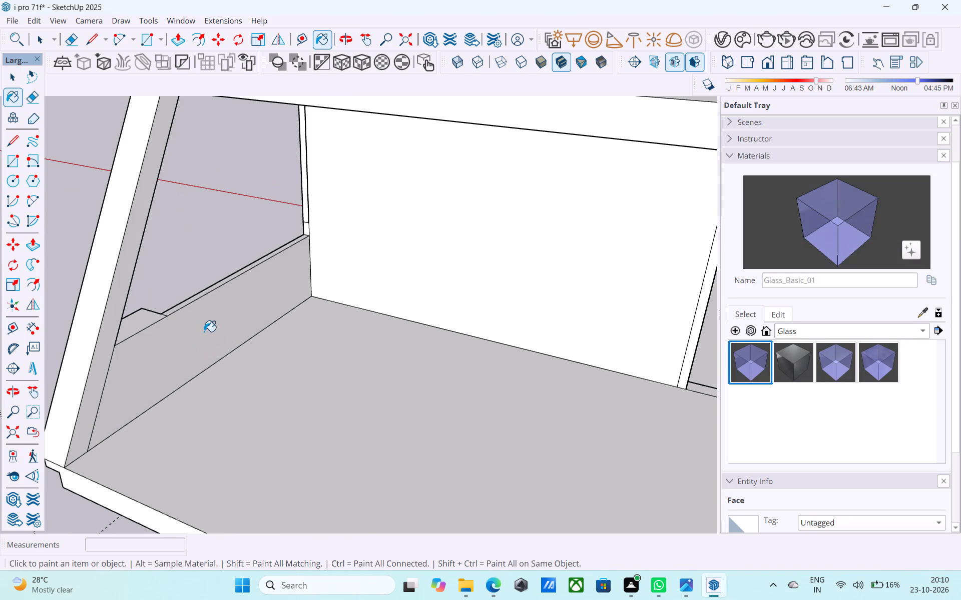
{"action": "middle_click_drag", "start_coordinate": [203, 331], "coordinate": [165, 330]}
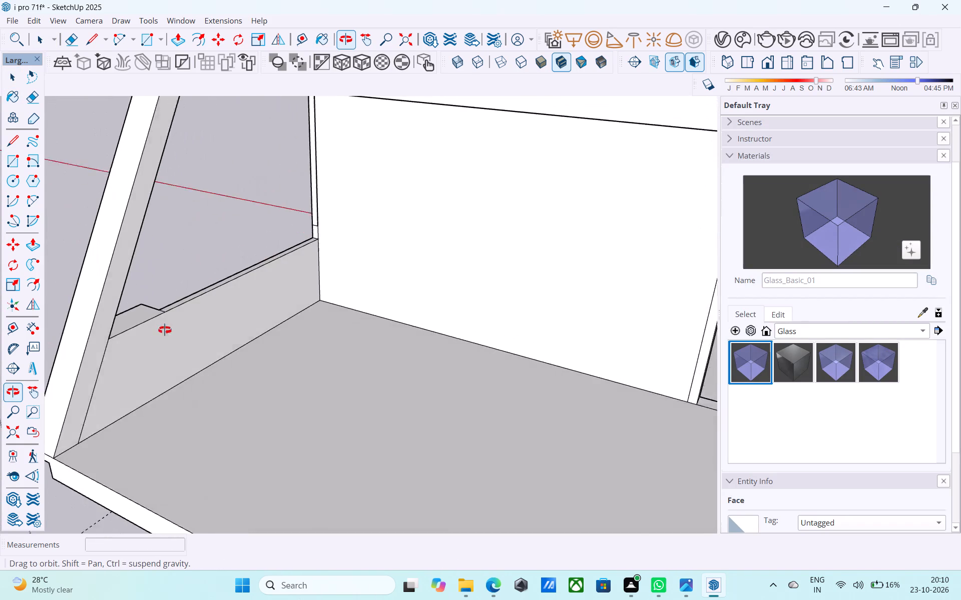
{"action": "middle_click_drag", "start_coordinate": [165, 330], "coordinate": [144, 330]}
{"action": "key", "text": "l"}
{"action": "middle_click_drag", "start_coordinate": [146, 331], "coordinate": [283, 335]}
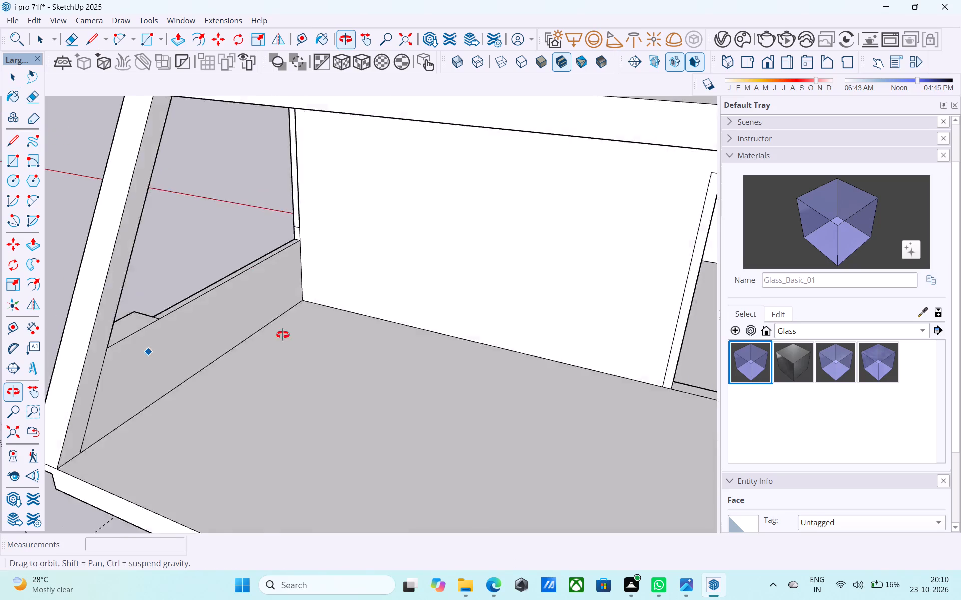
{"action": "middle_click_drag", "start_coordinate": [283, 335], "coordinate": [630, 266]}
{"action": "middle_click_drag", "start_coordinate": [358, 362], "coordinate": [440, 331]}
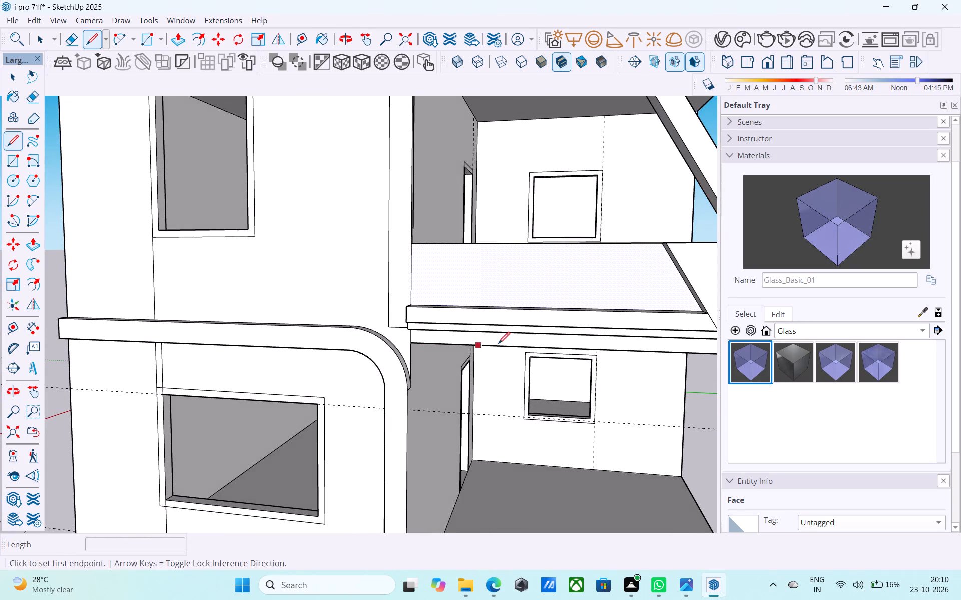
{"action": "middle_click_drag", "start_coordinate": [498, 344], "coordinate": [299, 385], "text": "shift"}
{"action": "middle_click_drag", "start_coordinate": [498, 359], "coordinate": [624, 372], "text": "shift"}
{"action": "scroll", "coordinate": [625, 372], "scroll_direction": "up", "scroll_amount": 1}
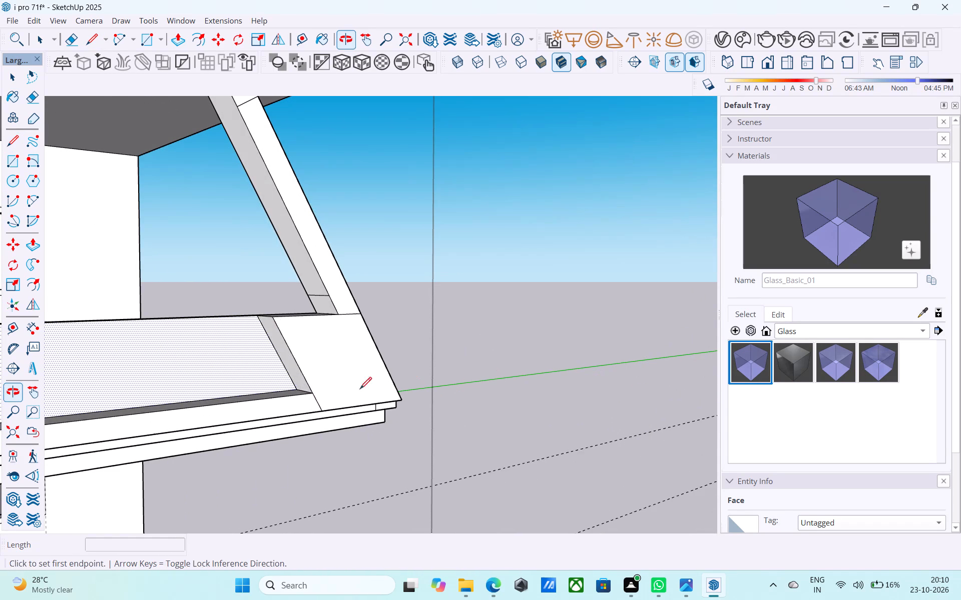
{"action": "left_click", "coordinate": [294, 387]}
{"action": "middle_click_drag", "start_coordinate": [328, 342], "coordinate": [4, 426]}
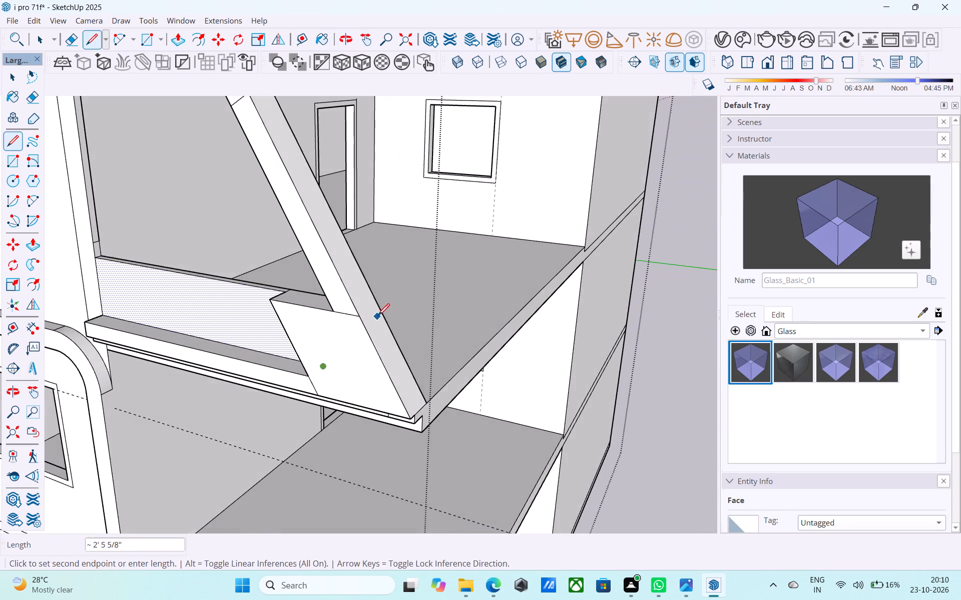
{"action": "middle_click_drag", "start_coordinate": [377, 316], "coordinate": [1, 335]}
{"action": "middle_click_drag", "start_coordinate": [334, 366], "coordinate": [258, 367]}
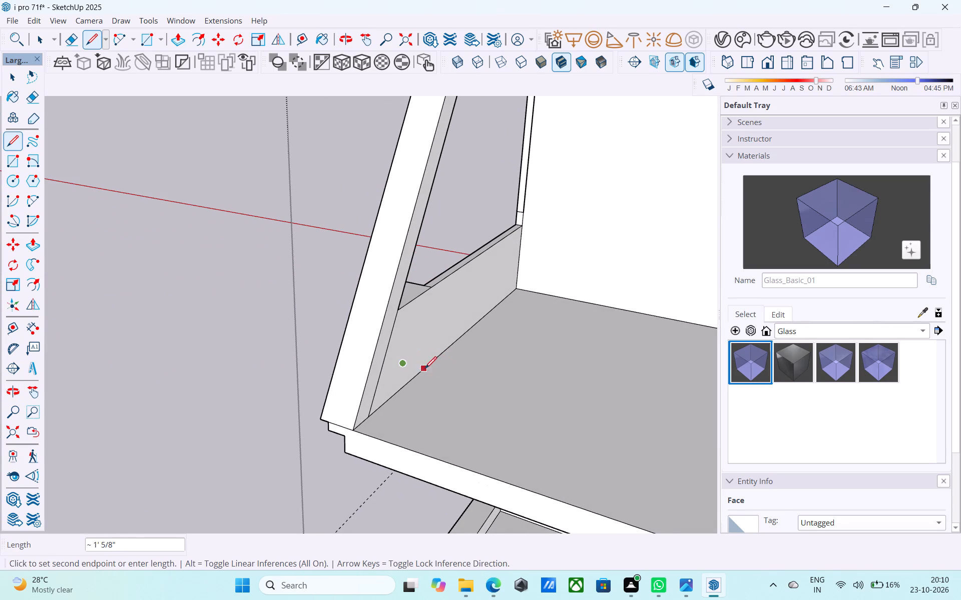
{"action": "left_click", "coordinate": [413, 365]}
{"action": "left_click", "coordinate": [431, 292]}
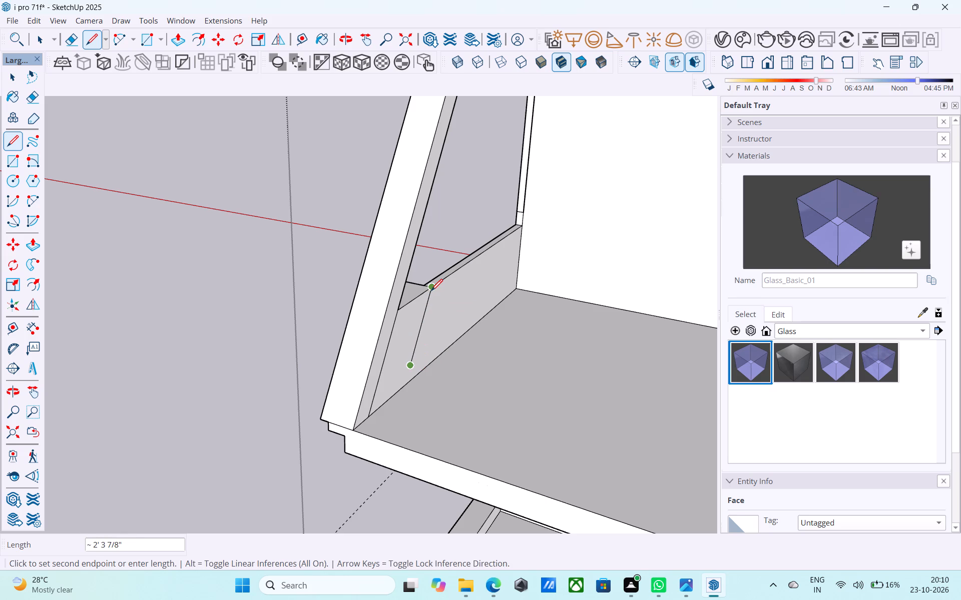
Extend the slanted line on the interior face about 6 15/16" down to the floor edge.
{"action": "middle_click_drag", "start_coordinate": [404, 368], "coordinate": [194, 373]}
{"action": "scroll", "coordinate": [421, 392], "scroll_direction": "up", "scroll_amount": 6}
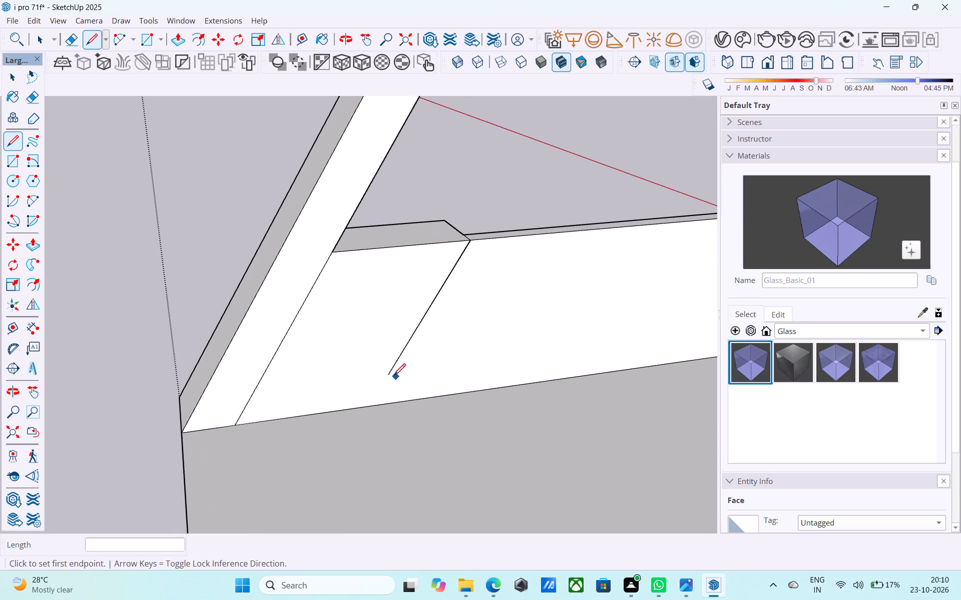
{"action": "left_click", "coordinate": [390, 374]}
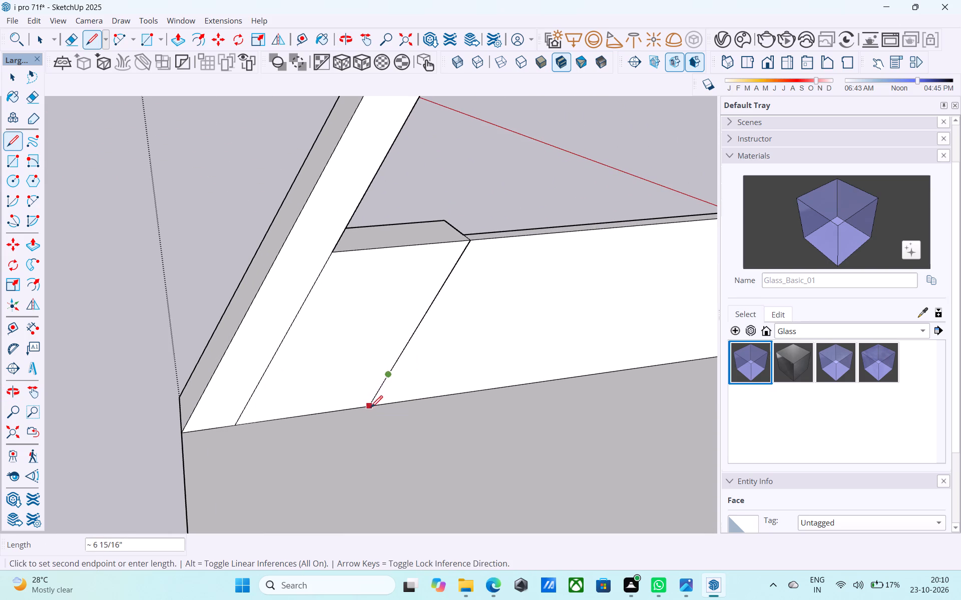
{"action": "left_click", "coordinate": [373, 403]}
{"action": "key", "text": "space"}
Paint the parapet's interior face beyond the slanted line with Glass_Basic_01.
{"action": "scroll", "coordinate": [401, 389], "scroll_direction": "down", "scroll_amount": 3}
{"action": "middle_click_drag", "start_coordinate": [401, 389], "coordinate": [416, 386]}
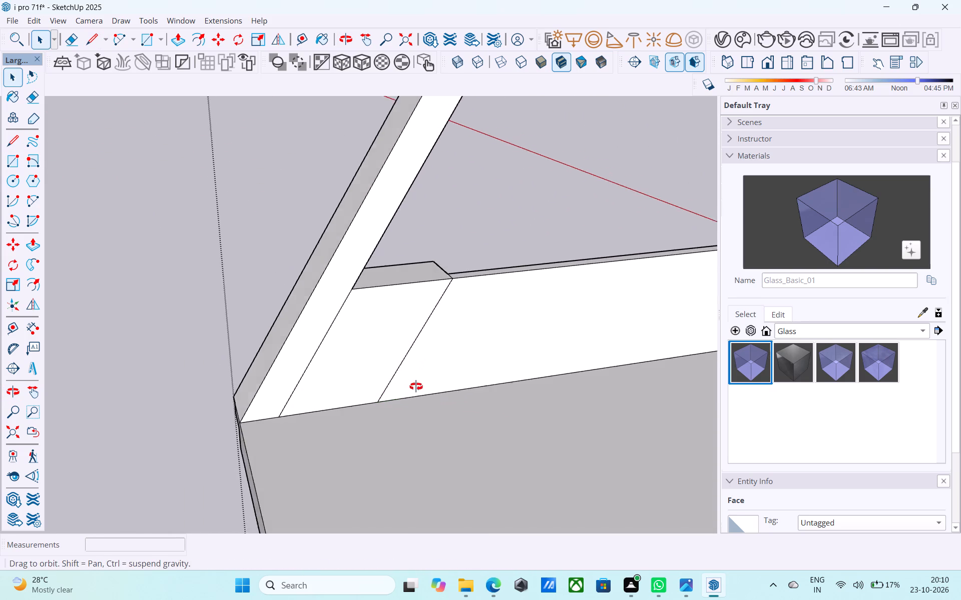
{"action": "middle_click_drag", "start_coordinate": [416, 386], "coordinate": [426, 382]}
{"action": "left_click", "coordinate": [859, 210]}
{"action": "left_click", "coordinate": [595, 298]}
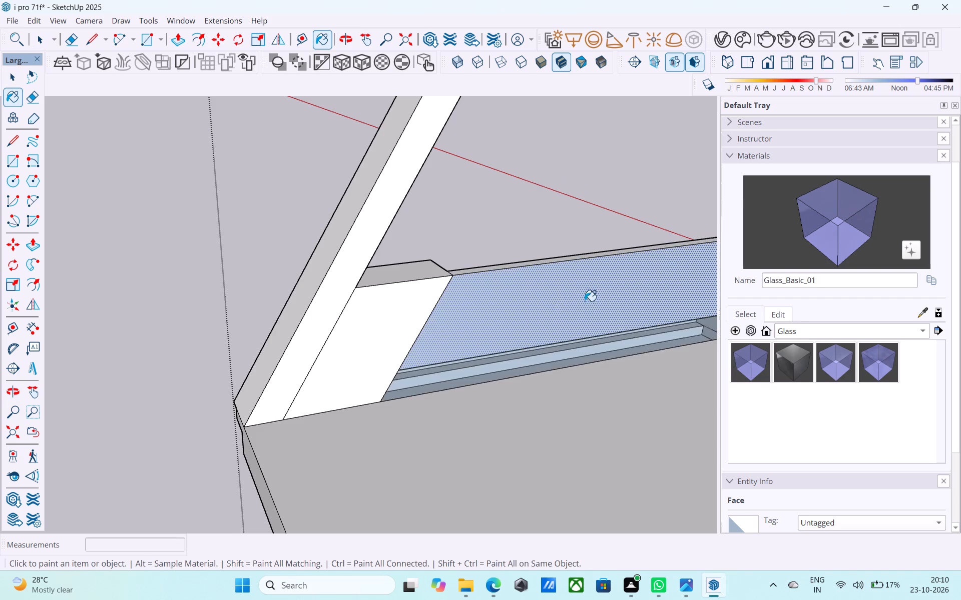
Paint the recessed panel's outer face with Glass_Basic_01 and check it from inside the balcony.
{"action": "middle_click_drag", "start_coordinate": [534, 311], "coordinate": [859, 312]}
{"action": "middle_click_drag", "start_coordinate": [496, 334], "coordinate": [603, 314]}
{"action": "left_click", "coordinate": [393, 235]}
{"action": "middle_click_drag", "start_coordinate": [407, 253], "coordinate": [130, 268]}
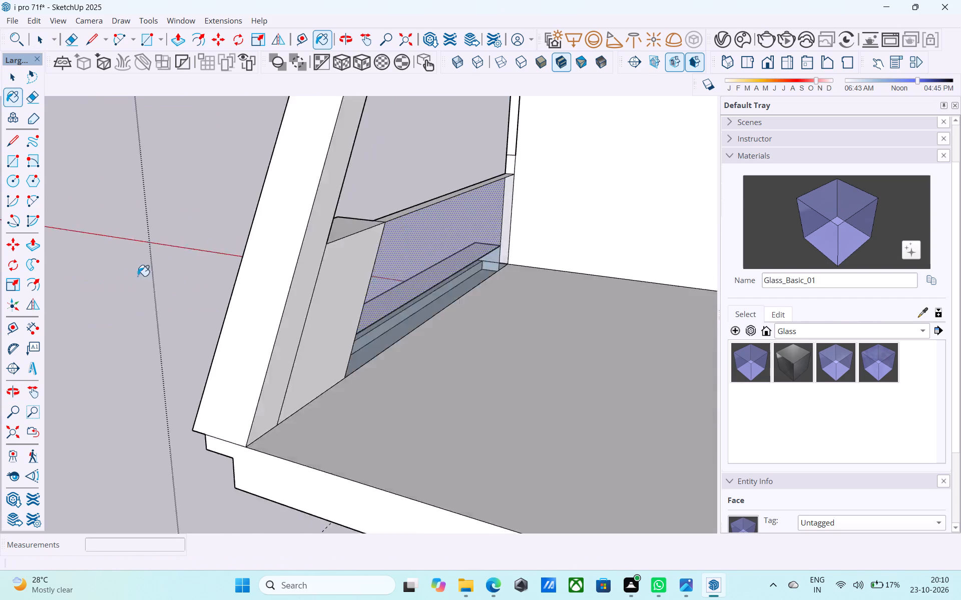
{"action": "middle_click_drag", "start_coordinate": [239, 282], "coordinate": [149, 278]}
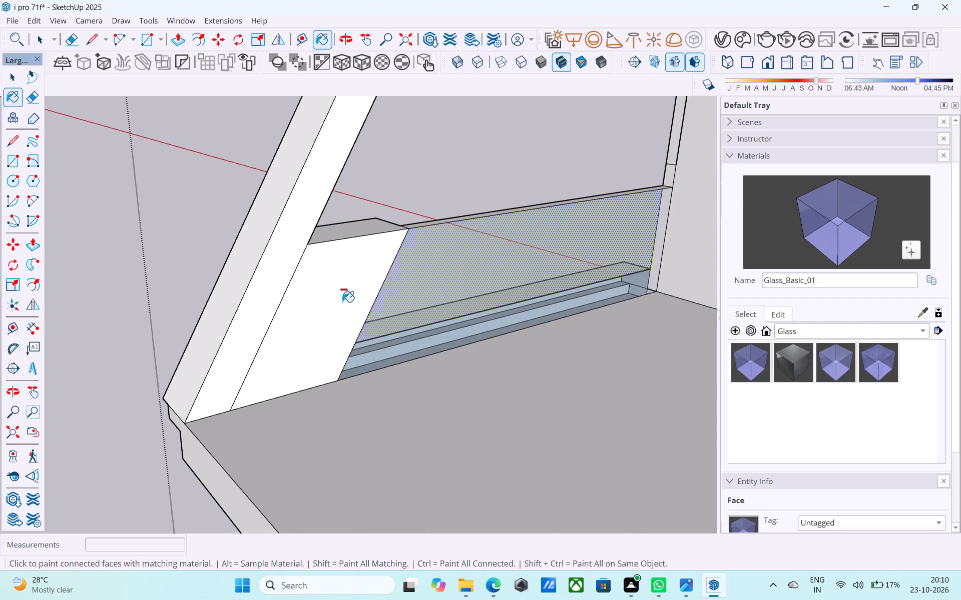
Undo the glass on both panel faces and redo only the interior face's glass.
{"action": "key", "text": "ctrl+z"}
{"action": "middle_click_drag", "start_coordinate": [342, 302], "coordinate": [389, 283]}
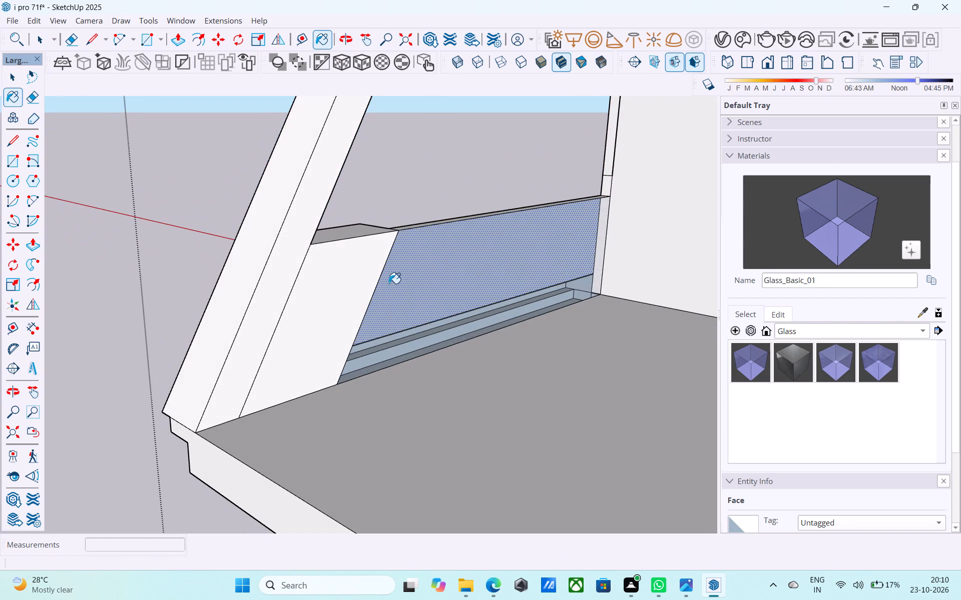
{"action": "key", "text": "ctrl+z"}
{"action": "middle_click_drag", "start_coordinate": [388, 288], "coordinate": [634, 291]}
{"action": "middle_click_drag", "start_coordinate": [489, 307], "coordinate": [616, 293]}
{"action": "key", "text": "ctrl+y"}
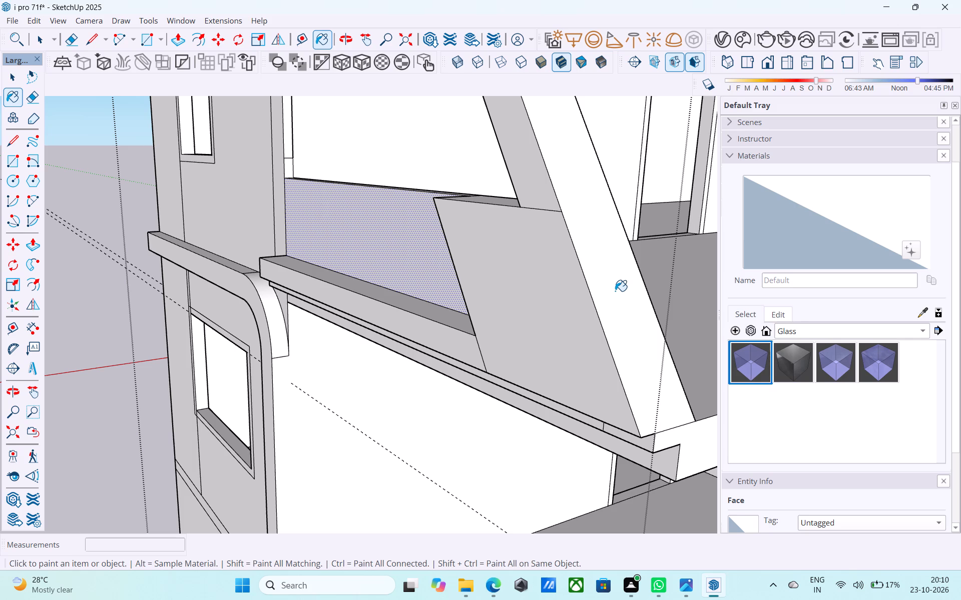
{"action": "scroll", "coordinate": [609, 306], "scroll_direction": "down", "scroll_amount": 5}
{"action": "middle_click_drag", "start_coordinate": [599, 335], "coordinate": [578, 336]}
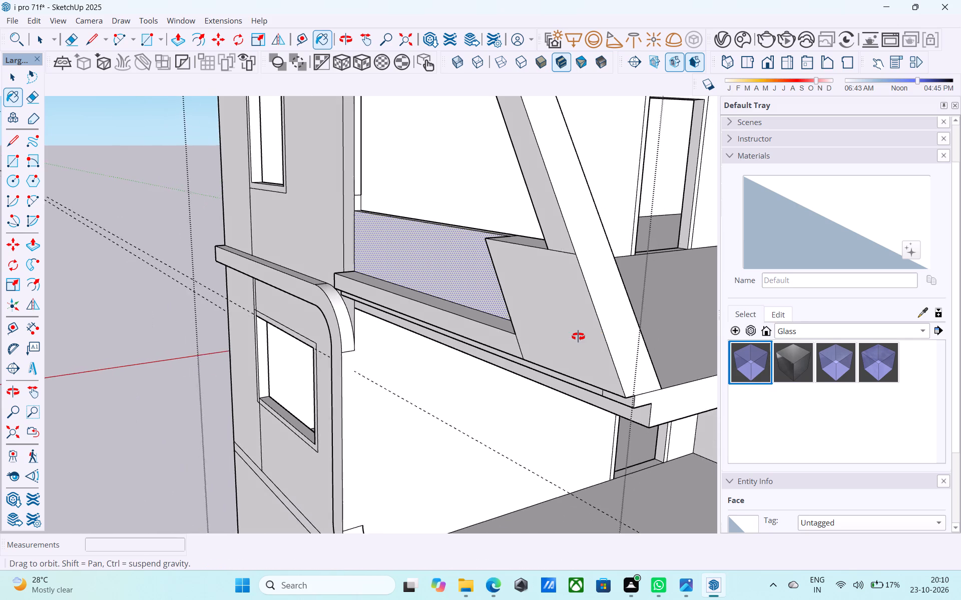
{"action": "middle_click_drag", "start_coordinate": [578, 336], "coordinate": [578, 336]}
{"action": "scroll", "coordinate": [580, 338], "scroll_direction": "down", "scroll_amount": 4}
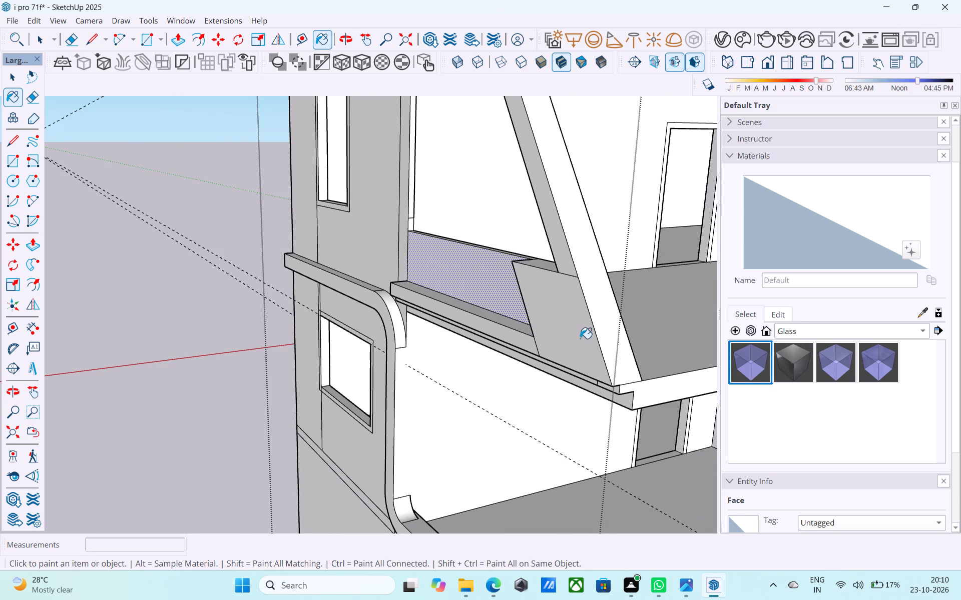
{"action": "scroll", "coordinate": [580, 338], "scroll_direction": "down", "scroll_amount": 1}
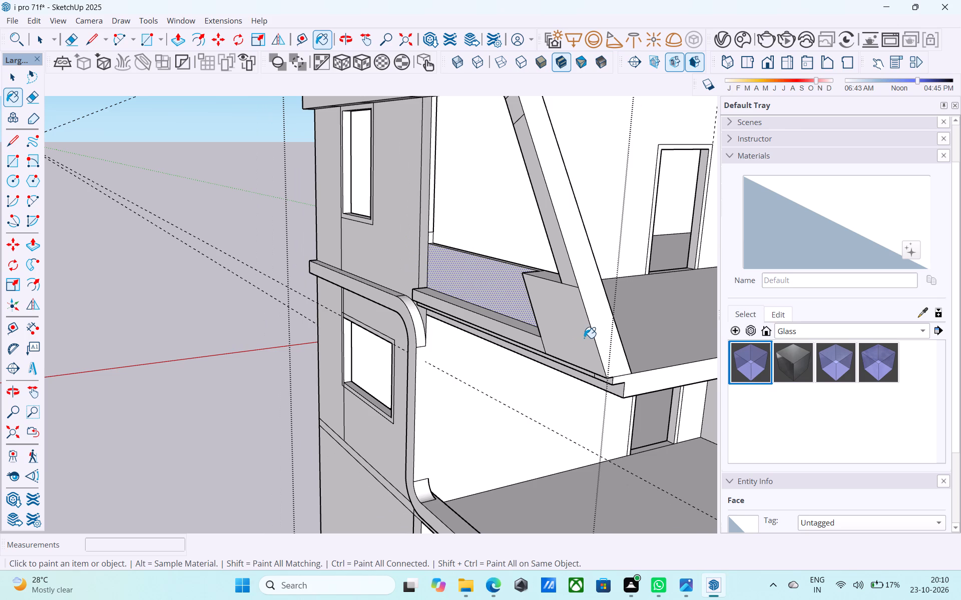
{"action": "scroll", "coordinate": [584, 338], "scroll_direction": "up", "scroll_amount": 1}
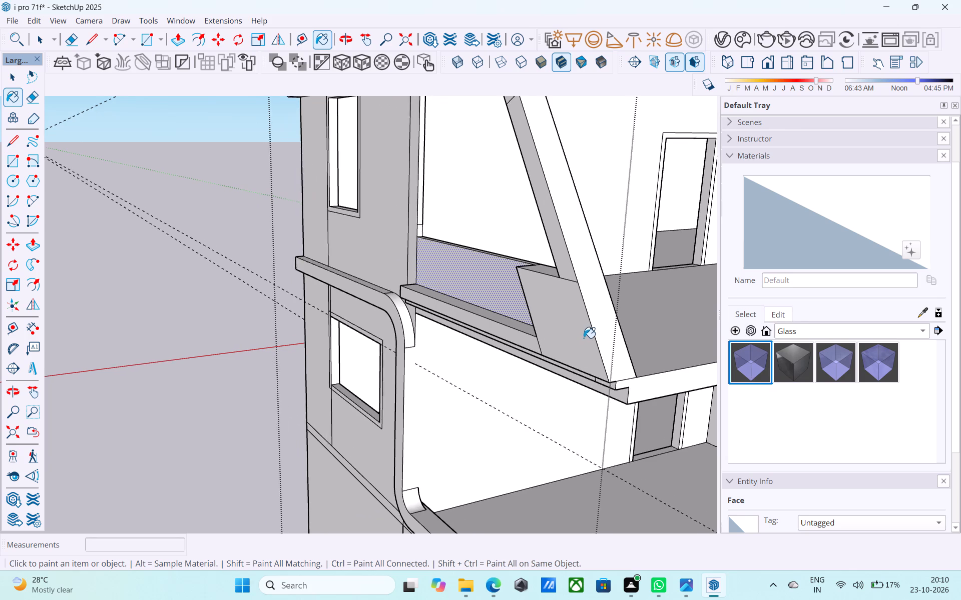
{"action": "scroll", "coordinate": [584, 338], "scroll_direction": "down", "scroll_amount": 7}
Draw a line across the wall end's thickness from the outer panel's bottom corner to the interior edge.
{"action": "middle_click_drag", "start_coordinate": [583, 338], "coordinate": [314, 359]}
{"action": "scroll", "coordinate": [385, 329], "scroll_direction": "down", "scroll_amount": 5}
{"action": "scroll", "coordinate": [239, 358], "scroll_direction": "up", "scroll_amount": 7}
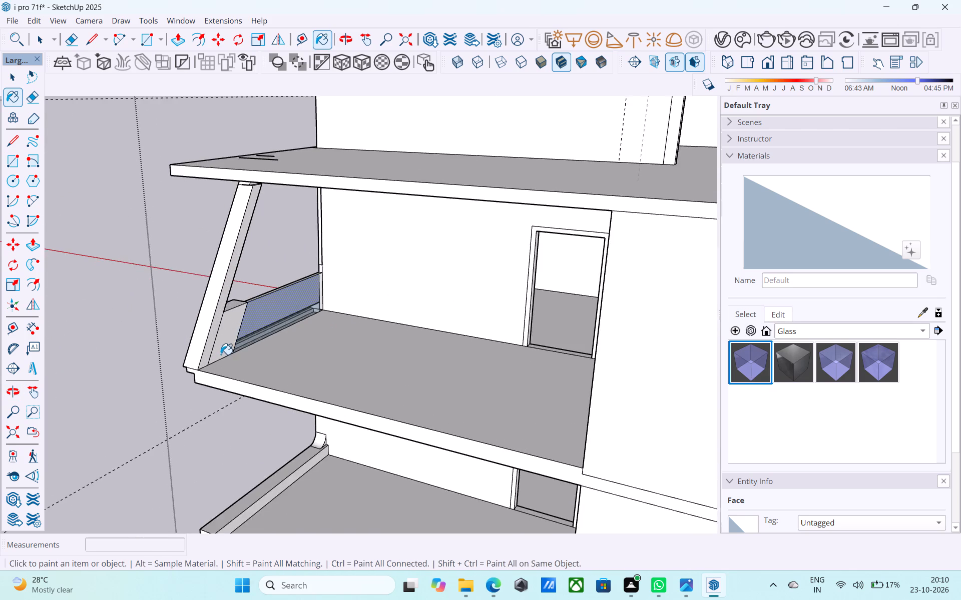
{"action": "scroll", "coordinate": [221, 354], "scroll_direction": "up", "scroll_amount": 6}
{"action": "middle_click_drag", "start_coordinate": [277, 340], "coordinate": [259, 334]}
{"action": "scroll", "coordinate": [251, 326], "scroll_direction": "up", "scroll_amount": 9}
{"action": "middle_click_drag", "start_coordinate": [258, 325], "coordinate": [250, 327]}
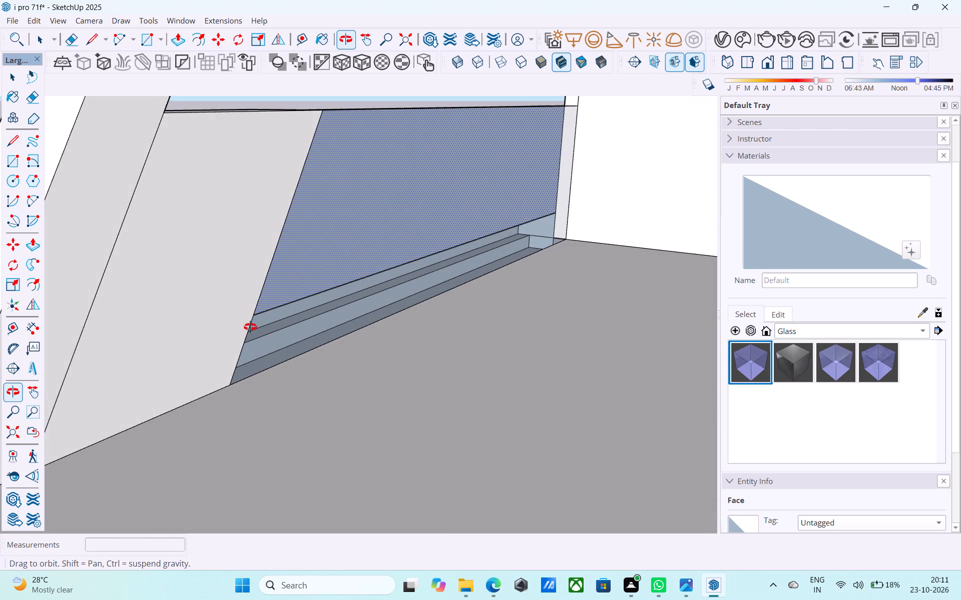
{"action": "middle_click_drag", "start_coordinate": [250, 327], "coordinate": [253, 326]}
{"action": "key", "text": "r"}
{"action": "scroll", "coordinate": [548, 231], "scroll_direction": "up", "scroll_amount": 5}
{"action": "key", "text": "l"}
{"action": "scroll", "coordinate": [551, 210], "scroll_direction": "up", "scroll_amount": 12}
{"action": "middle_click_drag", "start_coordinate": [540, 206], "coordinate": [560, 204]}
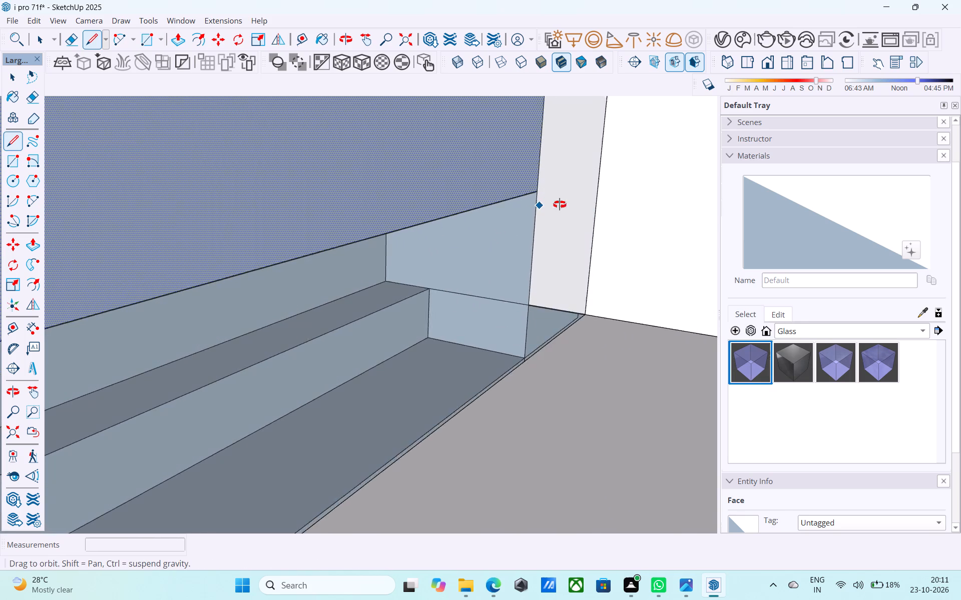
{"action": "middle_click_drag", "start_coordinate": [560, 204], "coordinate": [662, 187]}
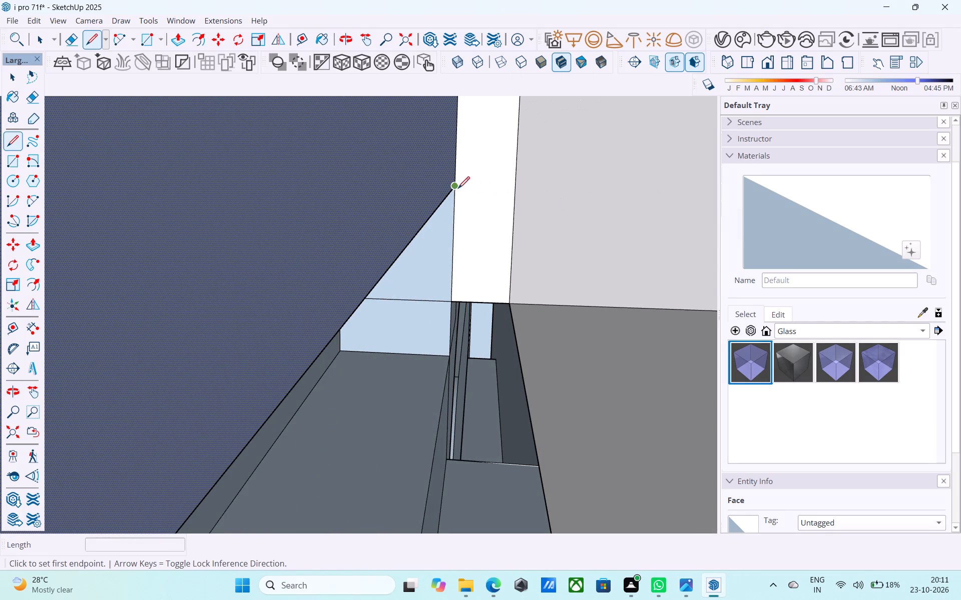
{"action": "left_click", "coordinate": [456, 188]}
{"action": "left_click", "coordinate": [516, 188]}
Draw a rectangle on the parapet's interior face from the new line's inner end to the slanted line's foot at the floor.
{"action": "middle_click_drag", "start_coordinate": [515, 188], "coordinate": [434, 171]}
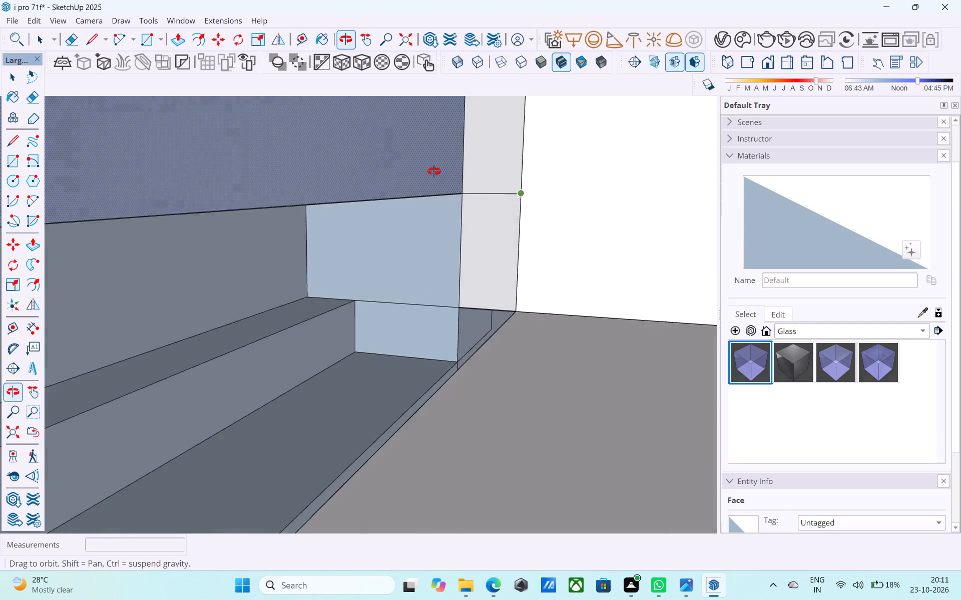
{"action": "middle_click_drag", "start_coordinate": [434, 171], "coordinate": [388, 166]}
{"action": "key", "text": "r"}
{"action": "left_click", "coordinate": [525, 200]}
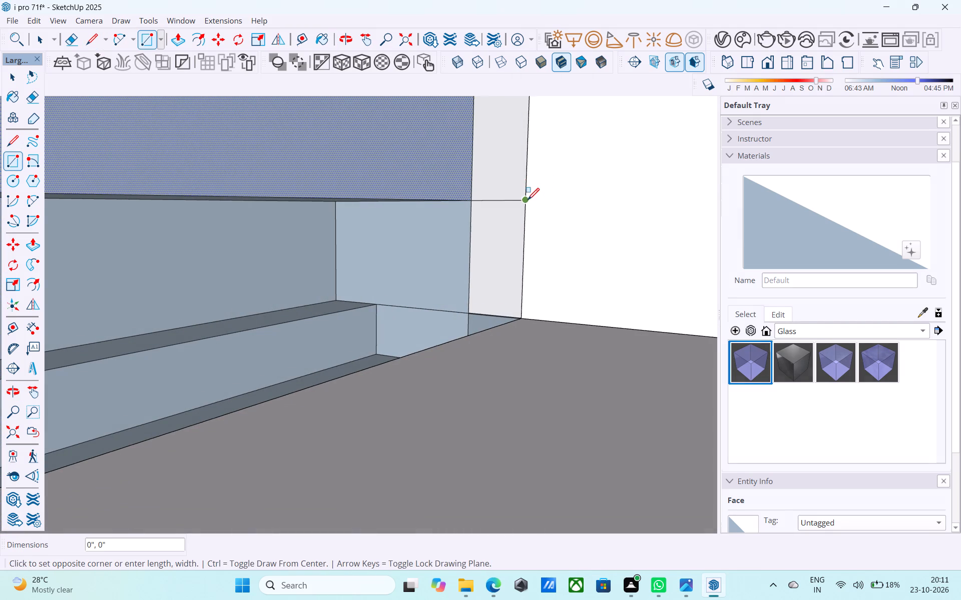
{"action": "scroll", "coordinate": [528, 201], "scroll_direction": "down", "scroll_amount": 9}
{"action": "middle_click_drag", "start_coordinate": [394, 251], "coordinate": [622, 250]}
{"action": "scroll", "coordinate": [628, 241], "scroll_direction": "down", "scroll_amount": 5}
{"action": "middle_click_drag", "start_coordinate": [358, 312], "coordinate": [390, 297]}
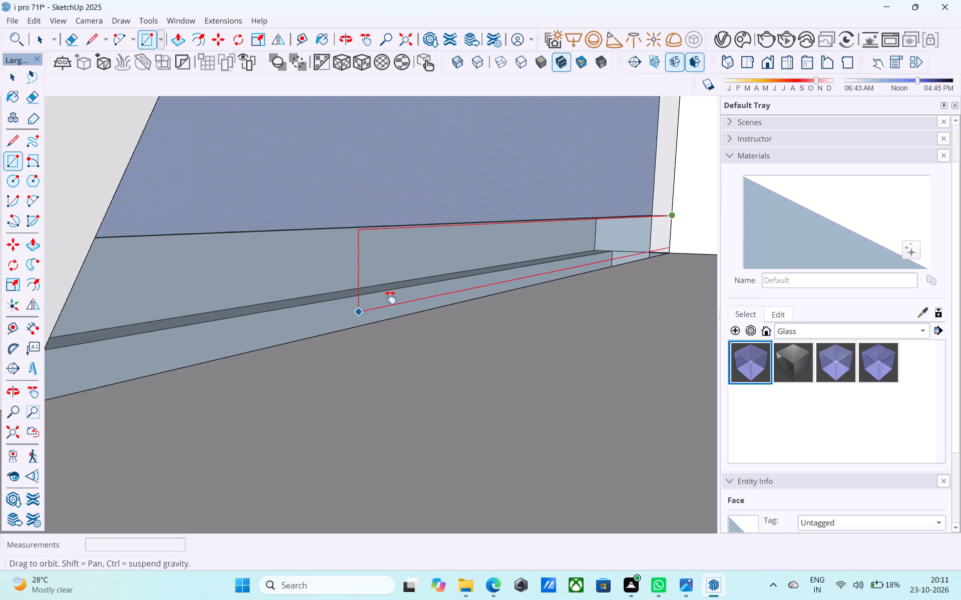
{"action": "middle_click_drag", "start_coordinate": [390, 297], "coordinate": [496, 278]}
{"action": "left_click", "coordinate": [246, 350]}
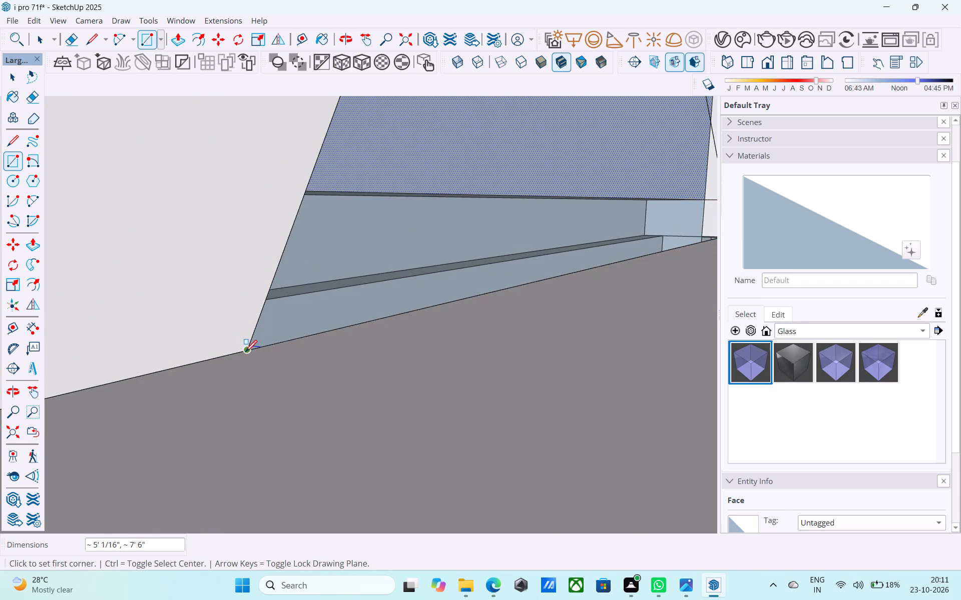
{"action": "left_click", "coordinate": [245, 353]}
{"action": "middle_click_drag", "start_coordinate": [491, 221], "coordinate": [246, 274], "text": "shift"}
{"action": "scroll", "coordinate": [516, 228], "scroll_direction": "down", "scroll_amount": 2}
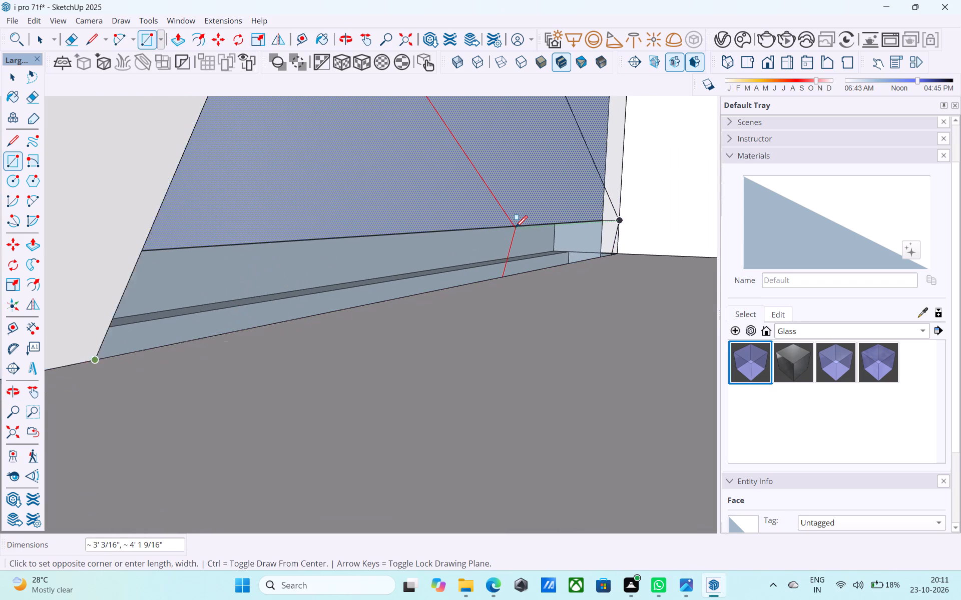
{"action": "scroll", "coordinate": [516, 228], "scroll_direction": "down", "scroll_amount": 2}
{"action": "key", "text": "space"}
Draw a line about 8' 8 7/16" along the parapet base's upper inner edge, from the slanted line to the far wall corner.
{"action": "type", "text": "l"}
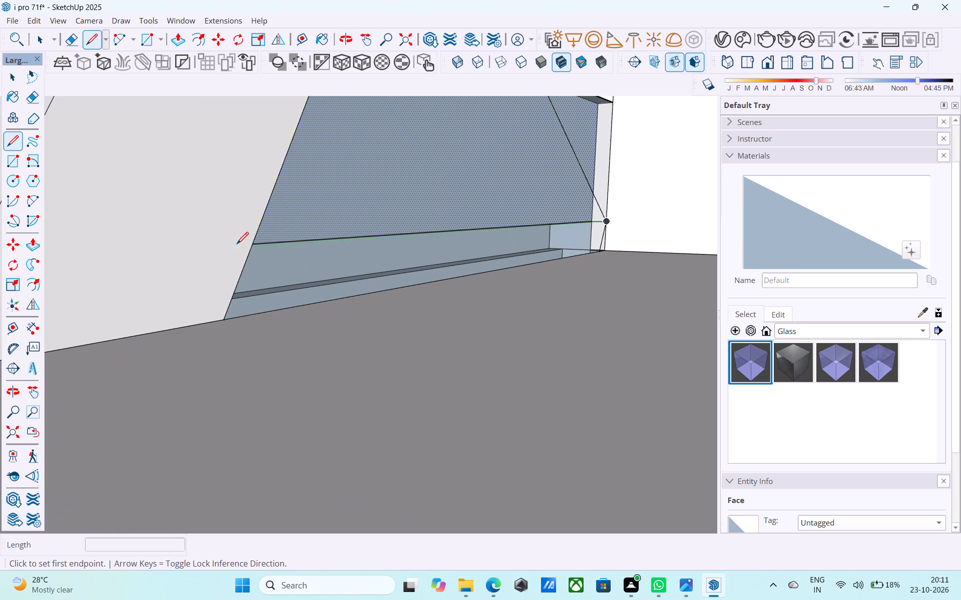
{"action": "left_click", "coordinate": [254, 245]}
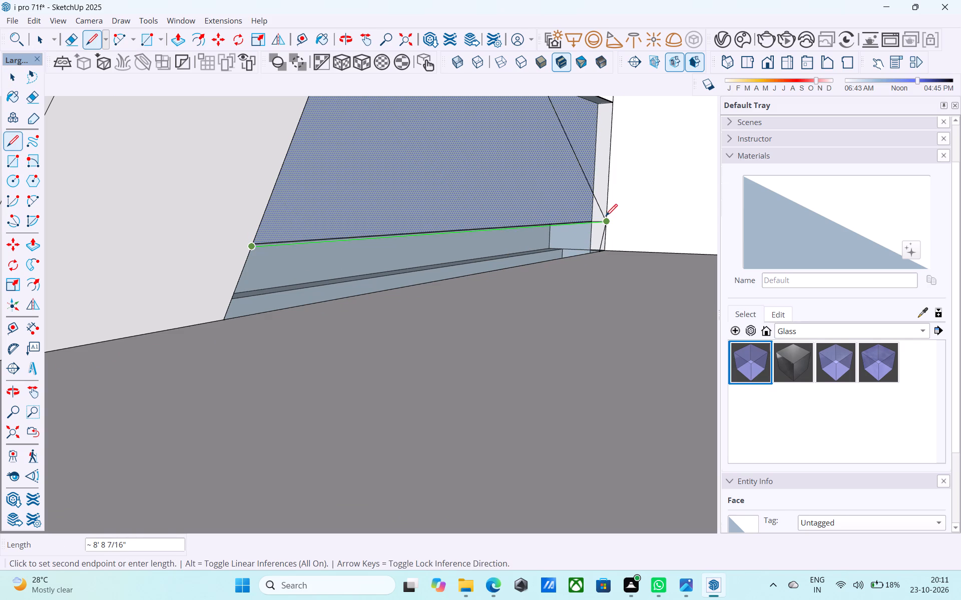
{"action": "left_click", "coordinate": [606, 217]}
{"action": "key", "text": "space"}
Paint the interior face of the parapet base with the model's default material.
{"action": "left_click", "coordinate": [831, 334]}
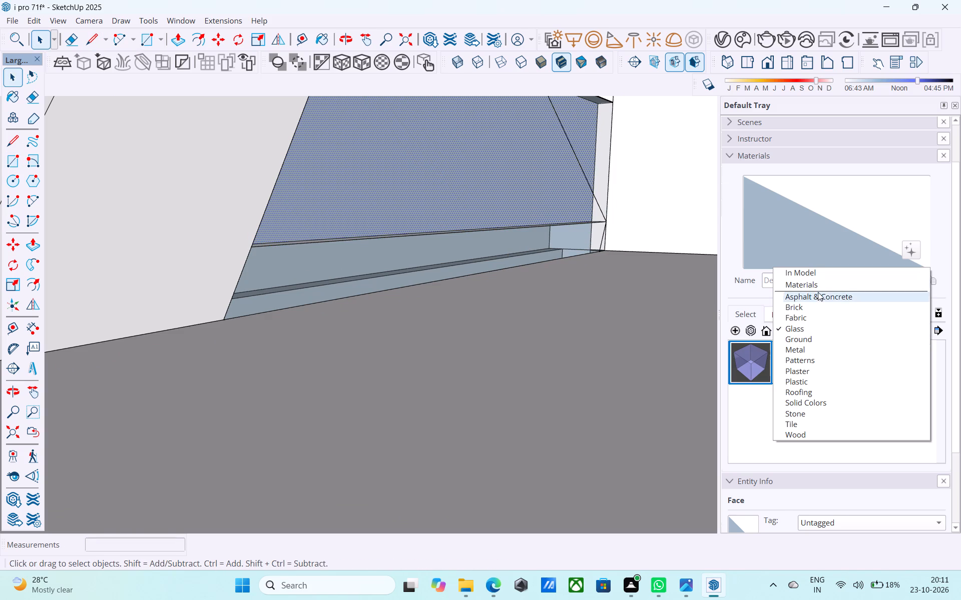
{"action": "left_click", "coordinate": [813, 277]}
{"action": "left_click", "coordinate": [763, 356]}
{"action": "left_click", "coordinate": [267, 270]}
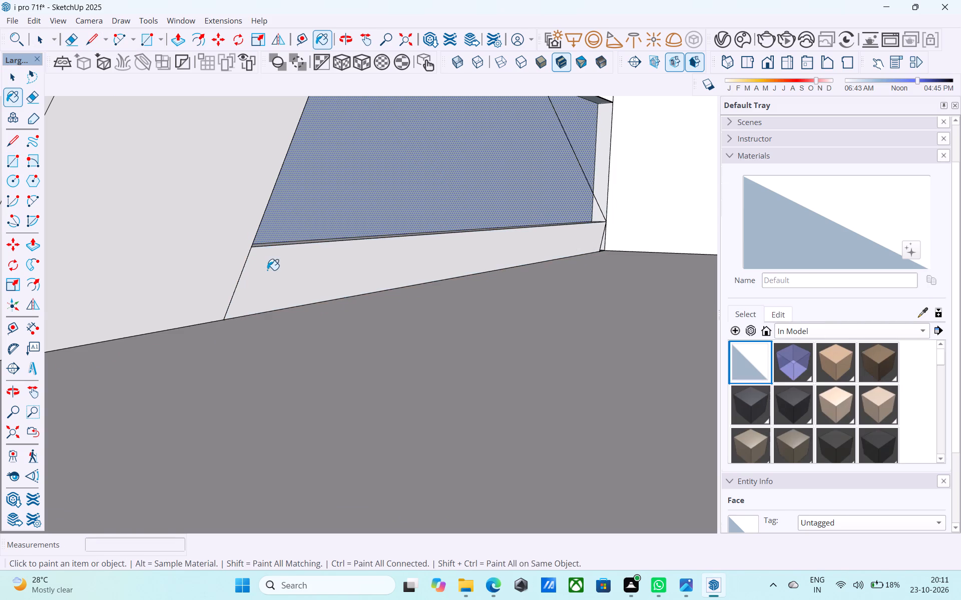
{"action": "key", "text": "space"}
Pick Glass_Basic_01 and erase the stray diagonal edge crossing the recessed panel's far end.
{"action": "left_click", "coordinate": [794, 359]}
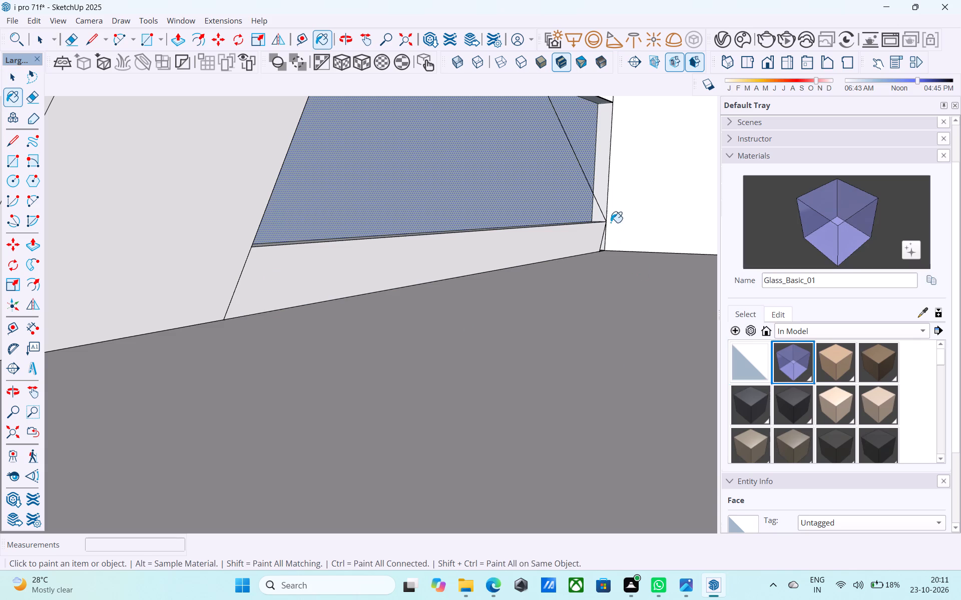
{"action": "key", "text": "e"}
{"action": "left_click_drag", "start_coordinate": [590, 158], "coordinate": [576, 165]}
{"action": "scroll", "coordinate": [569, 175], "scroll_direction": "down", "scroll_amount": 4}
{"action": "middle_click_drag", "start_coordinate": [569, 176], "coordinate": [600, 211]}
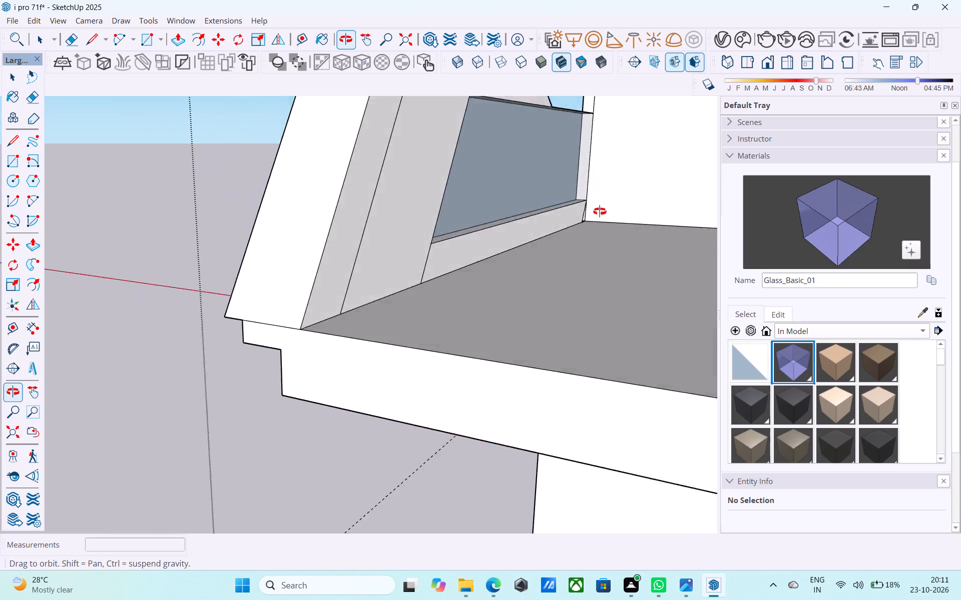
{"action": "middle_click_drag", "start_coordinate": [600, 211], "coordinate": [788, 250]}
{"action": "left_click", "coordinate": [855, 227]}
{"action": "left_click", "coordinate": [596, 157]}
Erase the edges of the stray triangular face sticking out above and below the balcony slab behind the parapet.
{"action": "scroll", "coordinate": [388, 224], "scroll_direction": "down", "scroll_amount": 5}
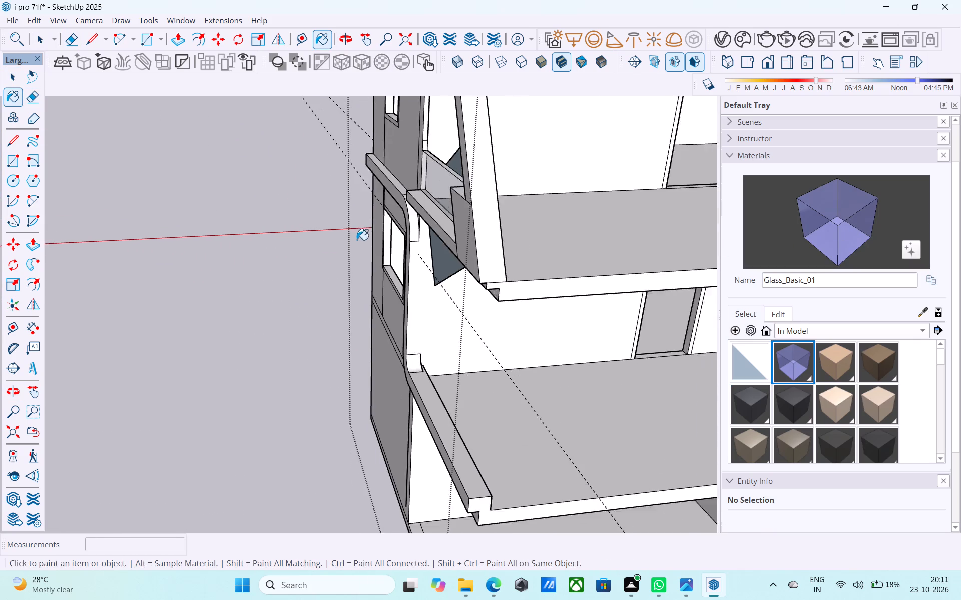
{"action": "scroll", "coordinate": [357, 240], "scroll_direction": "down", "scroll_amount": 3}
{"action": "middle_click_drag", "start_coordinate": [382, 244], "coordinate": [499, 233]}
{"action": "key", "text": "e"}
{"action": "scroll", "coordinate": [529, 231], "scroll_direction": "up", "scroll_amount": 3}
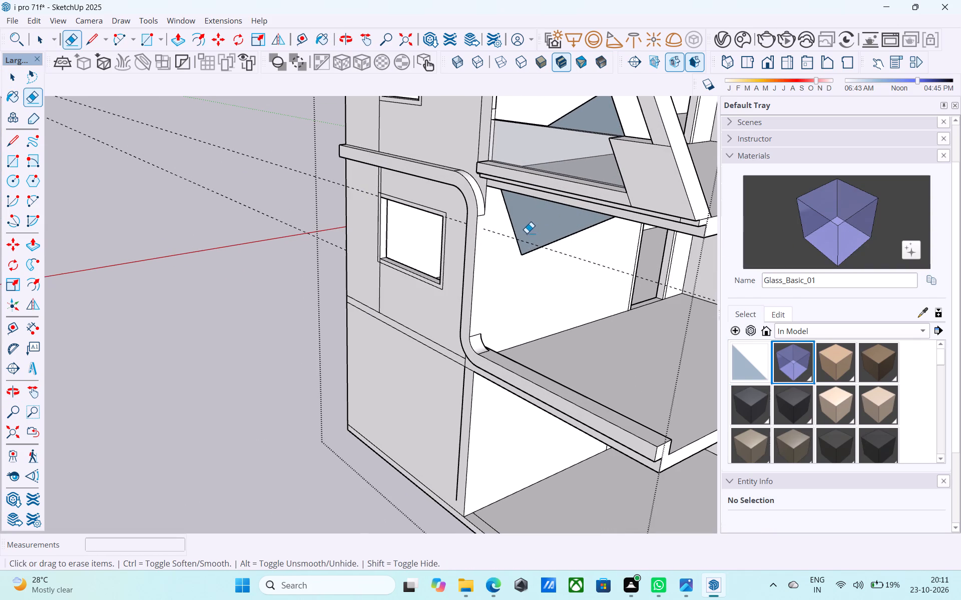
{"action": "left_click_drag", "start_coordinate": [527, 233], "coordinate": [517, 238]}
{"action": "left_click_drag", "start_coordinate": [545, 238], "coordinate": [550, 244]}
{"action": "middle_click_drag", "start_coordinate": [561, 163], "coordinate": [531, 206]}
{"action": "left_click", "coordinate": [548, 200]}
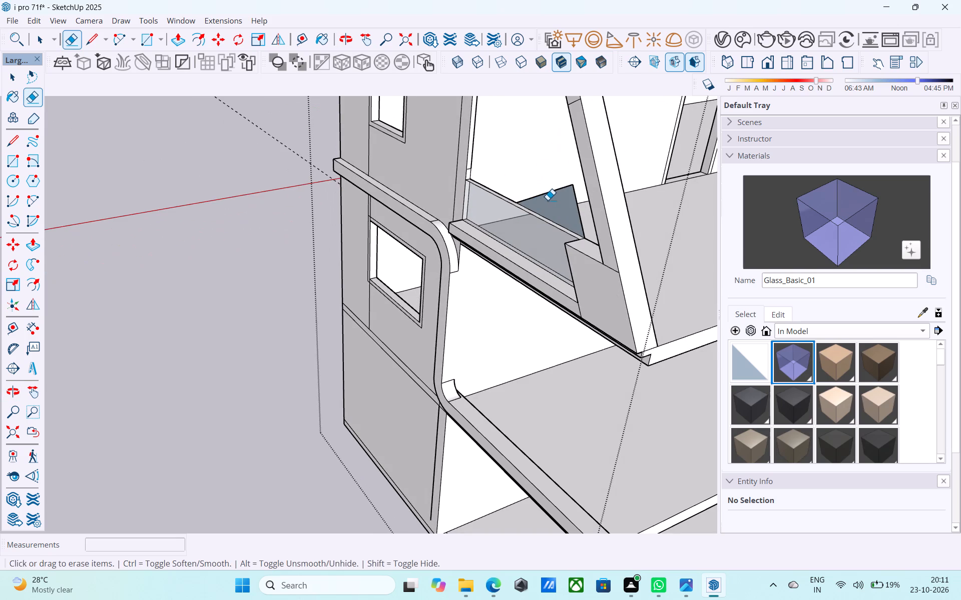
{"action": "left_click_drag", "start_coordinate": [546, 196], "coordinate": [540, 186]}
{"action": "left_click_drag", "start_coordinate": [575, 188], "coordinate": [568, 190]}
Erase the seam lines across the upper curved band's front face around its bend.
{"action": "middle_click_drag", "start_coordinate": [567, 190], "coordinate": [346, 192]}
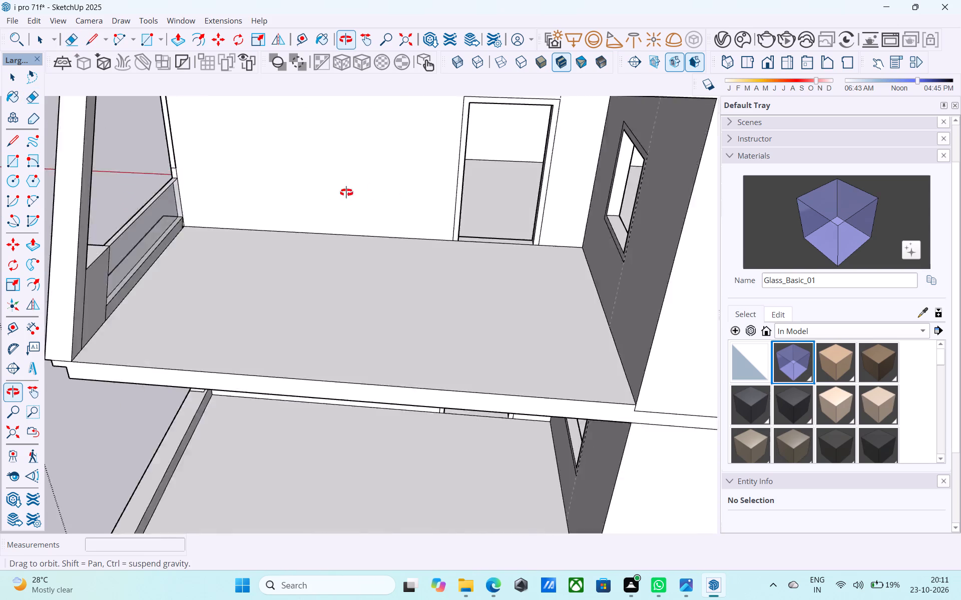
{"action": "middle_click_drag", "start_coordinate": [346, 192], "coordinate": [400, 177]}
{"action": "scroll", "coordinate": [372, 162], "scroll_direction": "down", "scroll_amount": 6}
{"action": "middle_click_drag", "start_coordinate": [349, 176], "coordinate": [642, 136]}
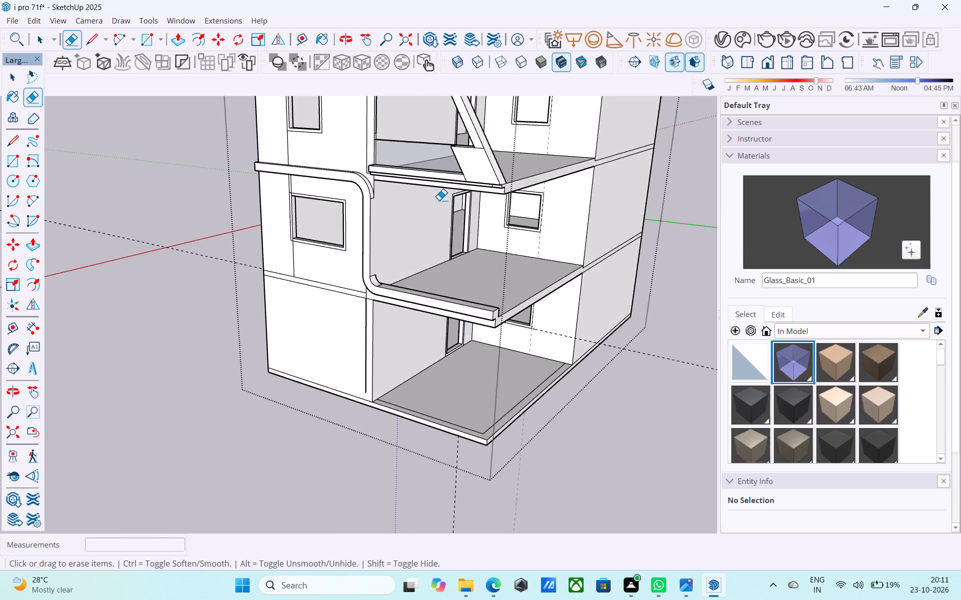
{"action": "scroll", "coordinate": [345, 237], "scroll_direction": "down", "scroll_amount": 5}
{"action": "middle_click_drag", "start_coordinate": [312, 266], "coordinate": [439, 255]}
{"action": "scroll", "coordinate": [451, 129], "scroll_direction": "up", "scroll_amount": 10}
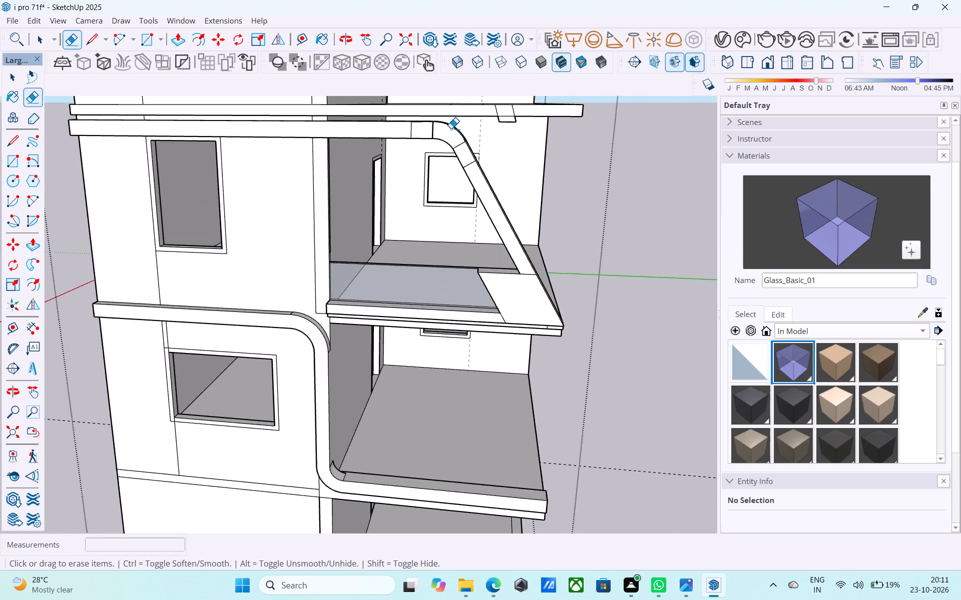
{"action": "scroll", "coordinate": [451, 128], "scroll_direction": "up", "scroll_amount": 6}
{"action": "key", "text": "e"}
{"action": "scroll", "coordinate": [404, 135], "scroll_direction": "up", "scroll_amount": 7}
{"action": "left_click_drag", "start_coordinate": [380, 134], "coordinate": [375, 132]}
{"action": "middle_click_drag", "start_coordinate": [467, 133], "coordinate": [423, 165]}
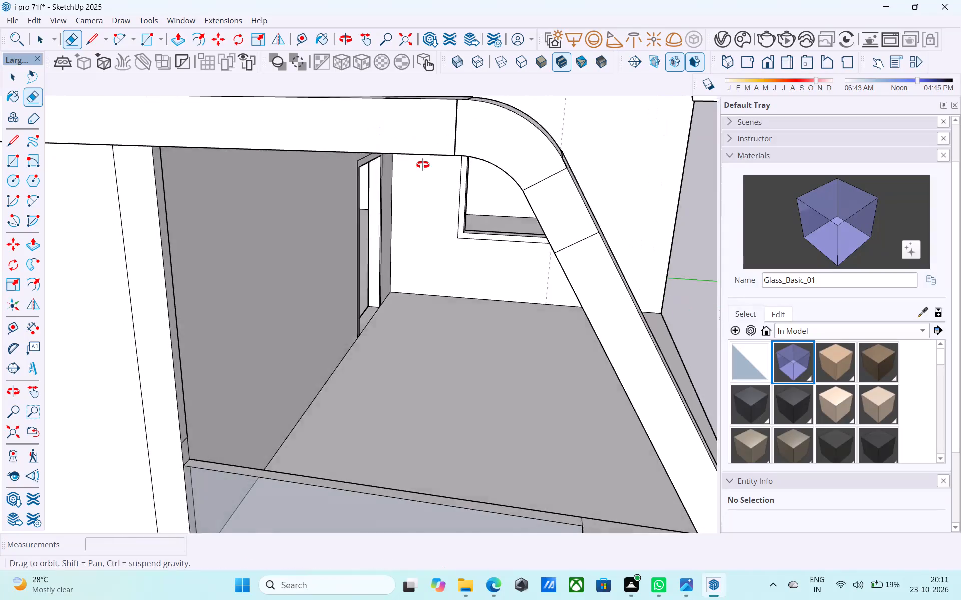
{"action": "middle_click_drag", "start_coordinate": [423, 165], "coordinate": [334, 235]}
{"action": "left_click_drag", "start_coordinate": [492, 153], "coordinate": [483, 146]}
{"action": "left_click_drag", "start_coordinate": [575, 223], "coordinate": [564, 216]}
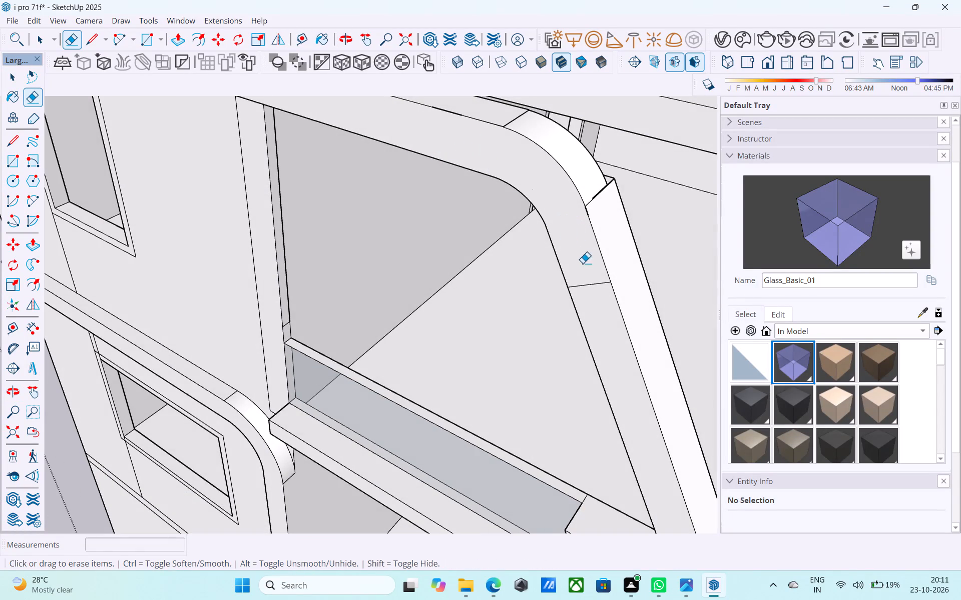
{"action": "left_click_drag", "start_coordinate": [589, 273], "coordinate": [603, 303]}
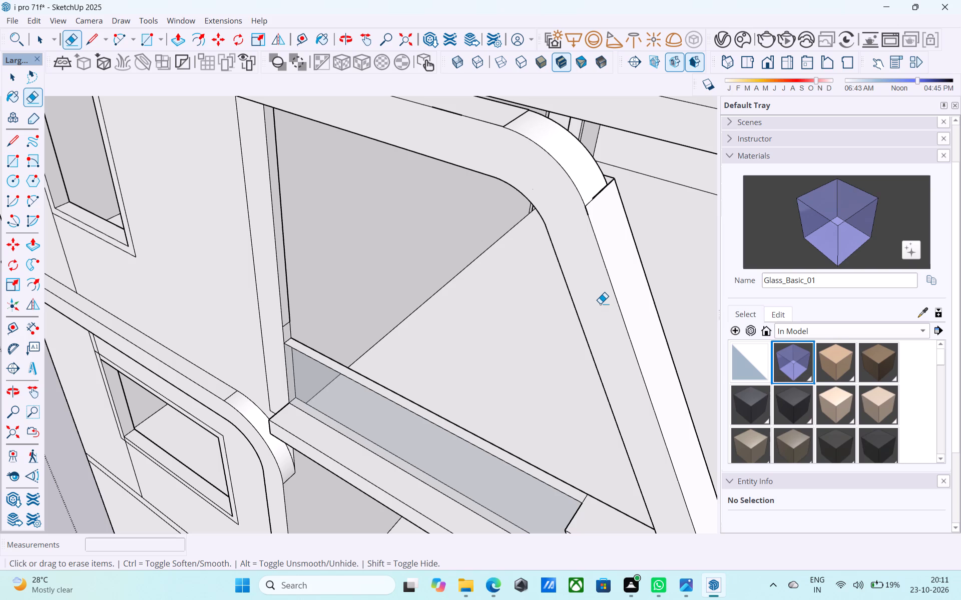
Examine the facade's curved bands and glazed parapet from several angles and distances.
{"action": "scroll", "coordinate": [546, 304], "scroll_direction": "down", "scroll_amount": 1}
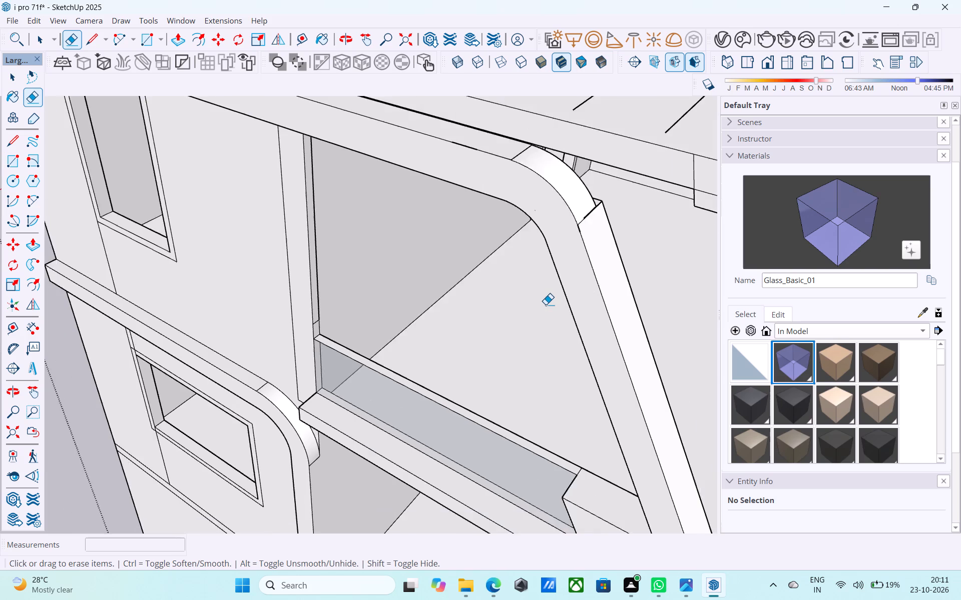
{"action": "scroll", "coordinate": [546, 304], "scroll_direction": "down", "scroll_amount": 4}
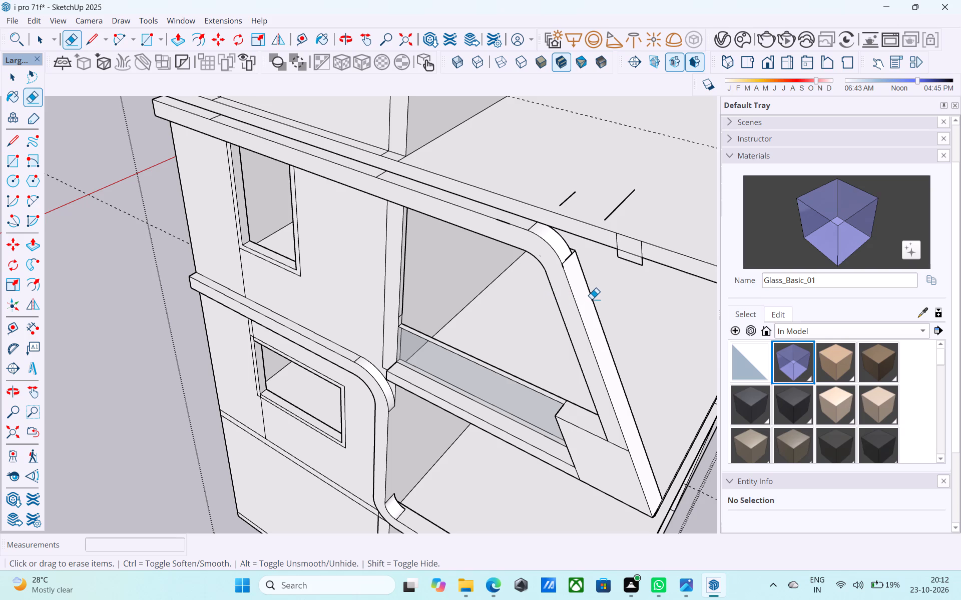
{"action": "scroll", "coordinate": [610, 351], "scroll_direction": "down", "scroll_amount": 8}
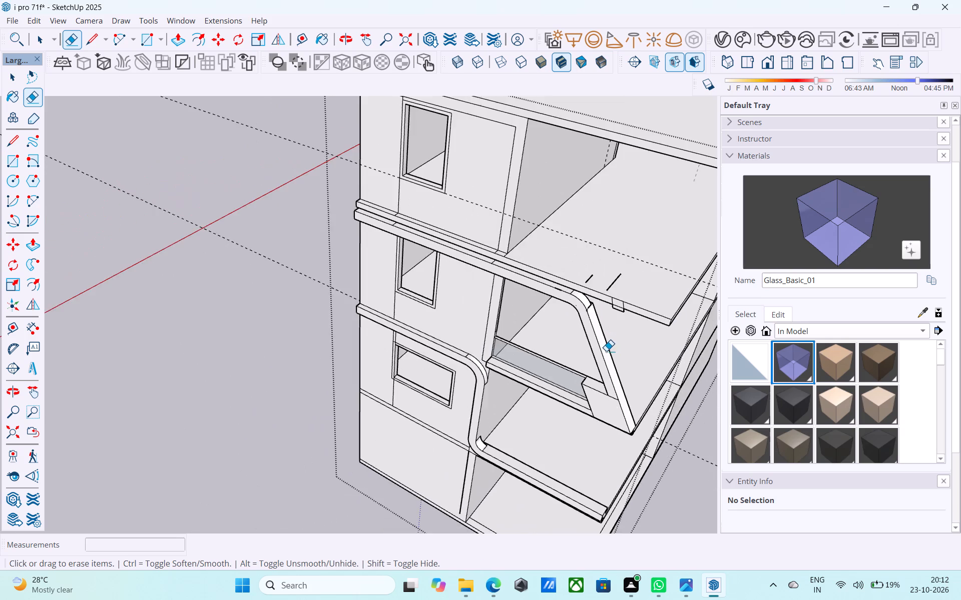
{"action": "middle_click_drag", "start_coordinate": [606, 351], "coordinate": [638, 326]}
{"action": "scroll", "coordinate": [640, 327], "scroll_direction": "down", "scroll_amount": 1}
{"action": "middle_click_drag", "start_coordinate": [617, 383], "coordinate": [658, 349]}
{"action": "middle_click_drag", "start_coordinate": [626, 376], "coordinate": [660, 343]}
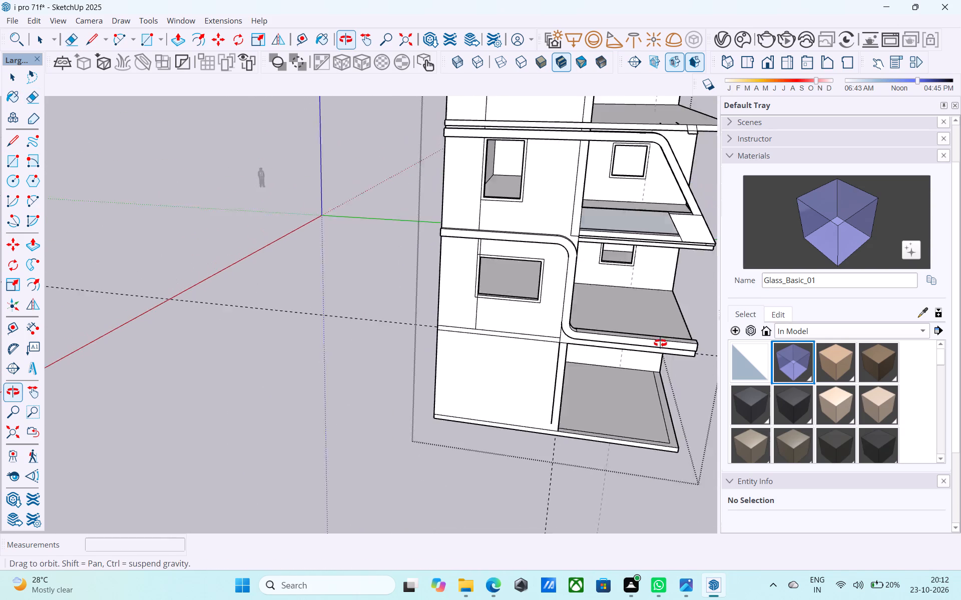
{"action": "middle_click_drag", "start_coordinate": [660, 343], "coordinate": [695, 327]}
{"action": "scroll", "coordinate": [708, 326], "scroll_direction": "down", "scroll_amount": 5}
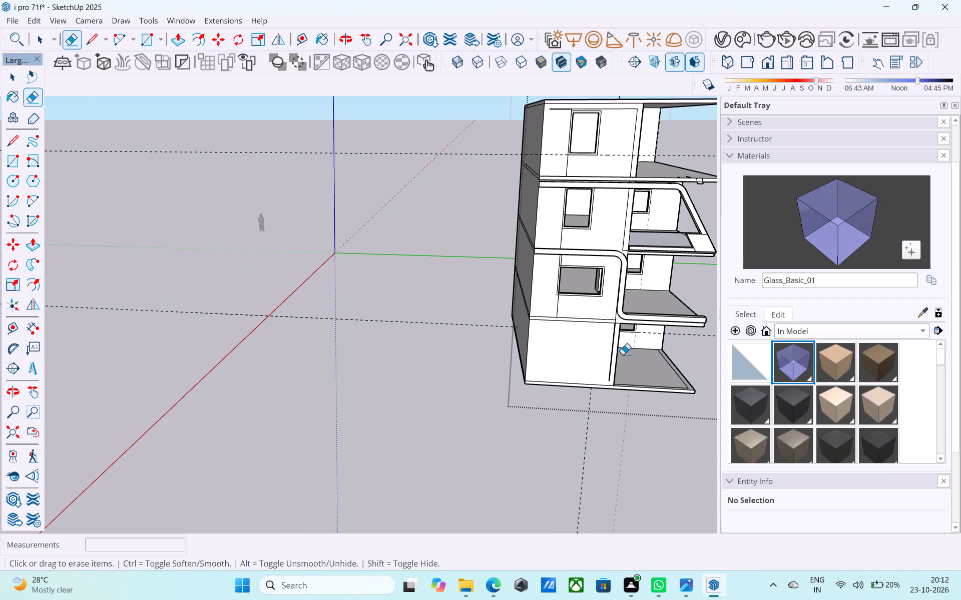
{"action": "middle_click_drag", "start_coordinate": [619, 355], "coordinate": [623, 339]}
{"action": "scroll", "coordinate": [337, 267], "scroll_direction": "down", "scroll_amount": 6}
{"action": "scroll", "coordinate": [578, 227], "scroll_direction": "up", "scroll_amount": 11}
{"action": "middle_click_drag", "start_coordinate": [504, 254], "coordinate": [496, 248]}
{"action": "scroll", "coordinate": [532, 187], "scroll_direction": "up", "scroll_amount": 1}
{"action": "middle_click_drag", "start_coordinate": [530, 187], "coordinate": [477, 208]}
{"action": "scroll", "coordinate": [506, 199], "scroll_direction": "down", "scroll_amount": 4}
{"action": "middle_click_drag", "start_coordinate": [436, 250], "coordinate": [369, 285]}
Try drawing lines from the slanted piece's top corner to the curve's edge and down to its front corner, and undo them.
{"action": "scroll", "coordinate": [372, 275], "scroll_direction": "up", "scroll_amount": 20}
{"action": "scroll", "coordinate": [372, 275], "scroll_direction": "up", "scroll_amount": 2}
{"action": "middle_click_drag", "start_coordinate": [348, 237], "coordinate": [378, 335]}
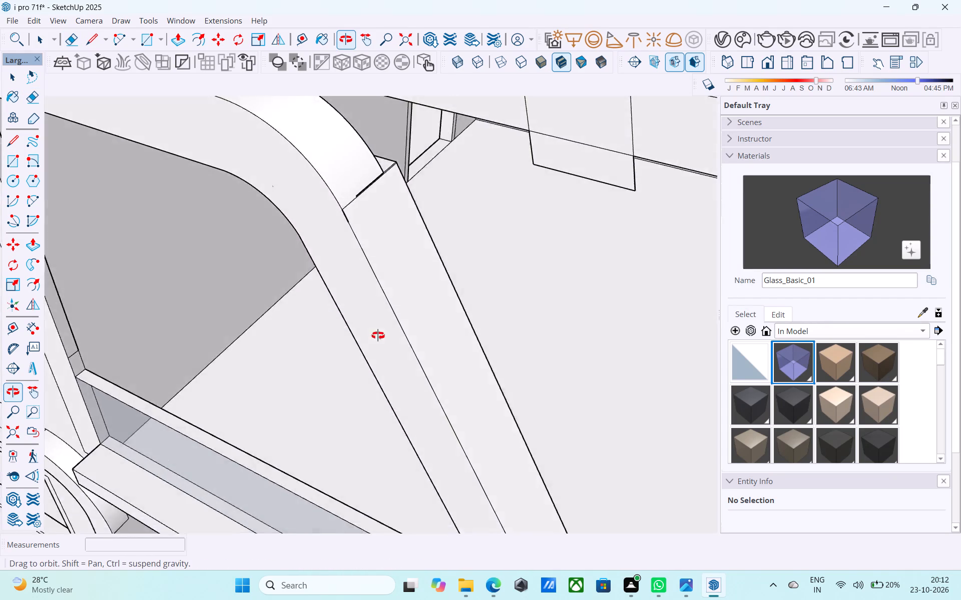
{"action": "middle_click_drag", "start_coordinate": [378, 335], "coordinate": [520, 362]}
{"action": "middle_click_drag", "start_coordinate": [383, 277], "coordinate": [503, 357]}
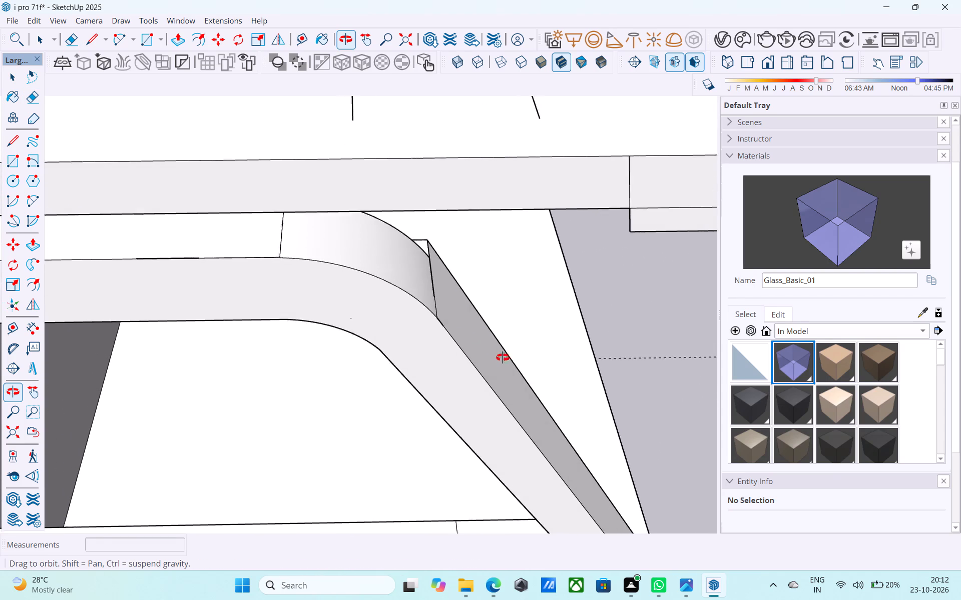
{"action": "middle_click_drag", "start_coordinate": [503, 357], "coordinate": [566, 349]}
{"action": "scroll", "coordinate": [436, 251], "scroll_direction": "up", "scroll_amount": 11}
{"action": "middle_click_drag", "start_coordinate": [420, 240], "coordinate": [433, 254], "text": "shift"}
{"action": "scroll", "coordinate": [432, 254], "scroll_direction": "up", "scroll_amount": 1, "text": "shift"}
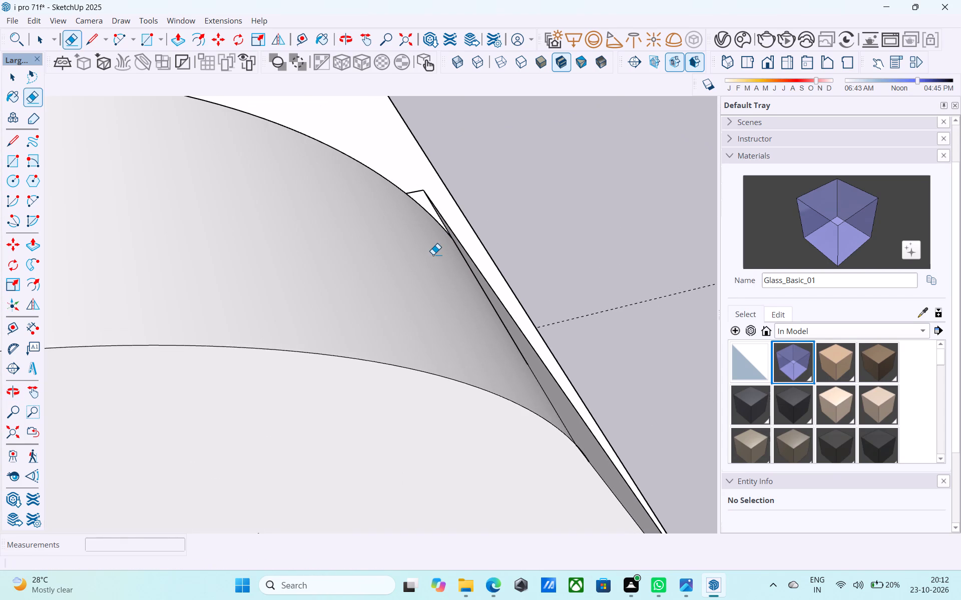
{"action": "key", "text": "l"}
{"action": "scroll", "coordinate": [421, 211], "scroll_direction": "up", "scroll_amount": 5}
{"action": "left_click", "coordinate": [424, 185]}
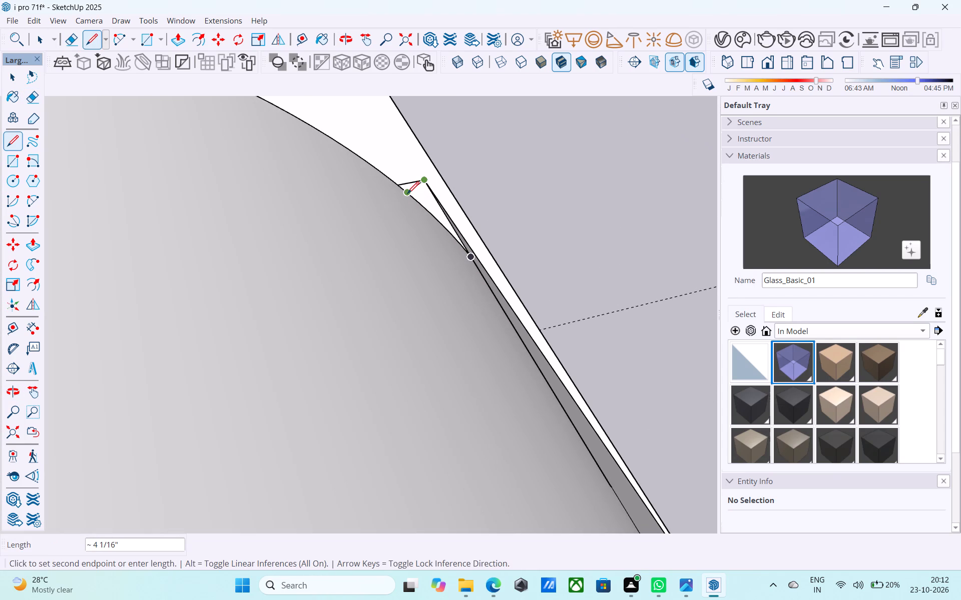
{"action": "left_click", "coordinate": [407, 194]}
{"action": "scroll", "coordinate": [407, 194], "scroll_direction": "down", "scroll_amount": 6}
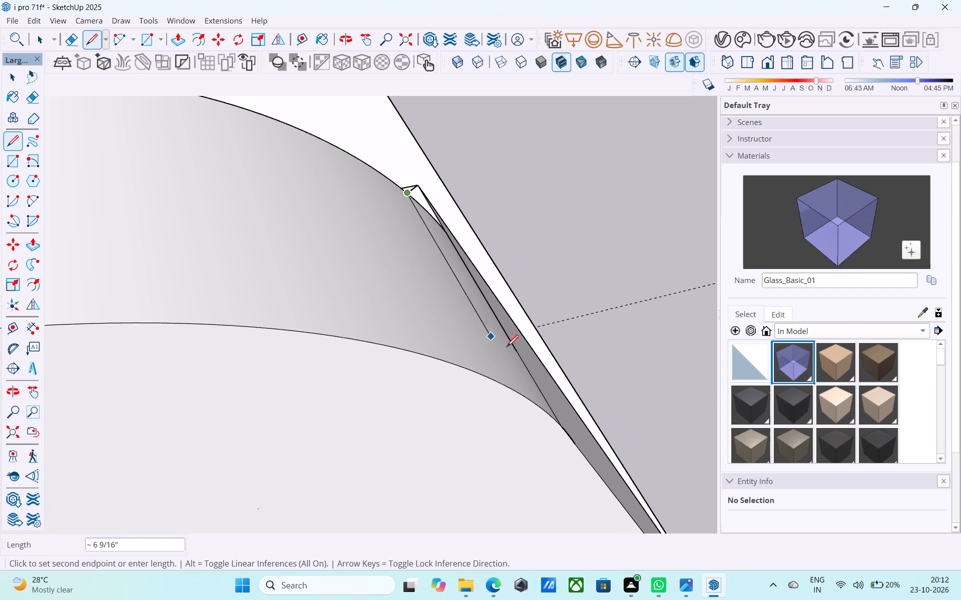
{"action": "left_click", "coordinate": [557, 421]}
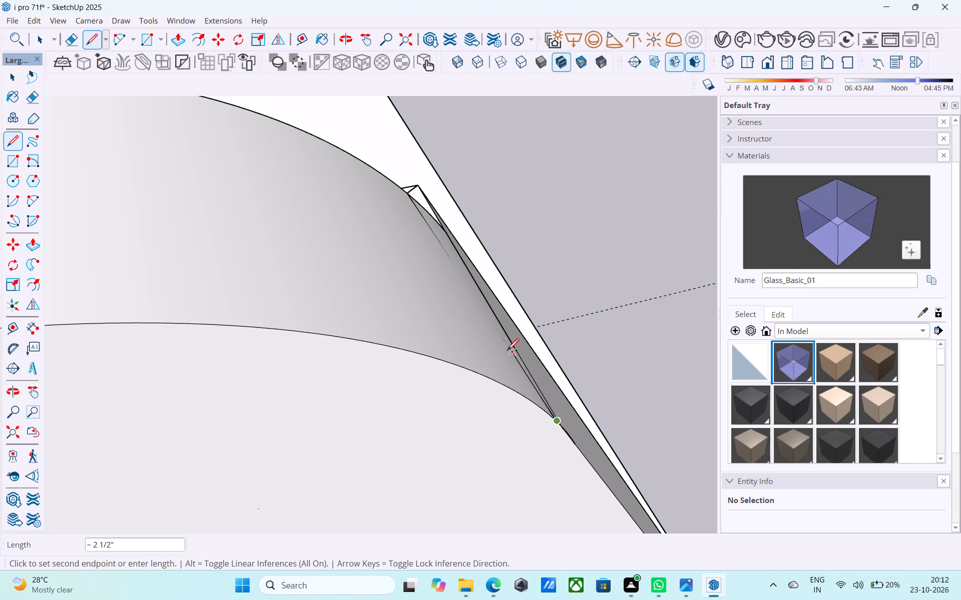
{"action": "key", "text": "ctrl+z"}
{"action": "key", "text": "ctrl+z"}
Erase the loose diagonal line across the gap between the curved band's back edge and the slanted piece's top.
{"action": "scroll", "coordinate": [506, 349], "scroll_direction": "down", "scroll_amount": 4}
{"action": "middle_click_drag", "start_coordinate": [506, 349], "coordinate": [413, 317]}
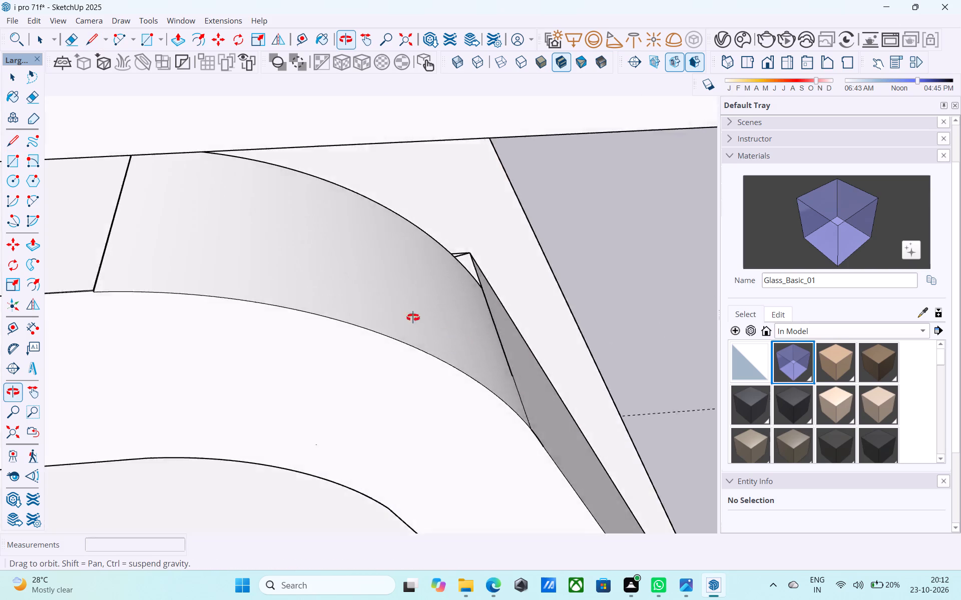
{"action": "middle_click_drag", "start_coordinate": [413, 317], "coordinate": [222, 268]}
{"action": "middle_click_drag", "start_coordinate": [545, 353], "coordinate": [341, 221]}
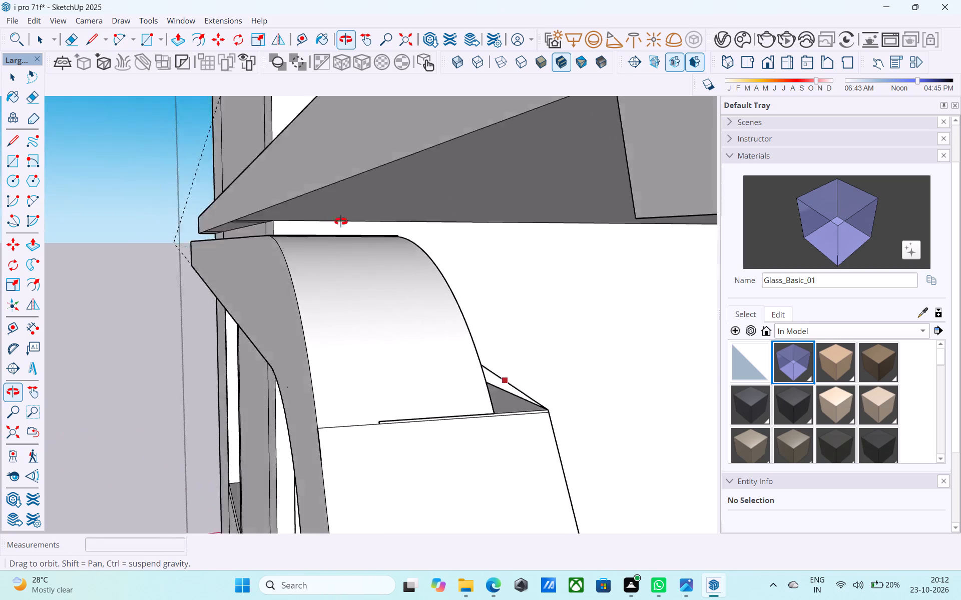
{"action": "middle_click_drag", "start_coordinate": [341, 221], "coordinate": [230, 234]}
{"action": "key", "text": "w"}
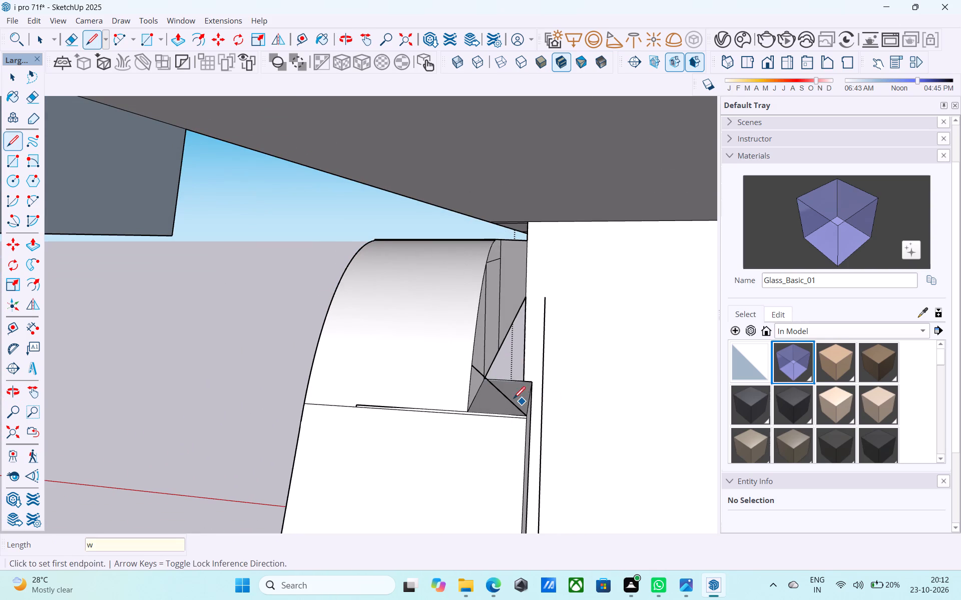
{"action": "key", "text": "e"}
{"action": "scroll", "coordinate": [509, 397], "scroll_direction": "up", "scroll_amount": 2}
{"action": "left_click", "coordinate": [502, 400]}
{"action": "key", "text": "space"}
Erase the leftover seam lines on the back face of the upper curved band beside its bend.
{"action": "middle_click_drag", "start_coordinate": [448, 404], "coordinate": [373, 401]}
{"action": "scroll", "coordinate": [562, 333], "scroll_direction": "up", "scroll_amount": 4}
{"action": "key", "text": "e"}
{"action": "left_click_drag", "start_coordinate": [516, 325], "coordinate": [498, 319]}
{"action": "left_click_drag", "start_coordinate": [498, 319], "coordinate": [491, 315]}
{"action": "left_click_drag", "start_coordinate": [552, 202], "coordinate": [554, 193]}
{"action": "left_click_drag", "start_coordinate": [580, 264], "coordinate": [598, 264]}
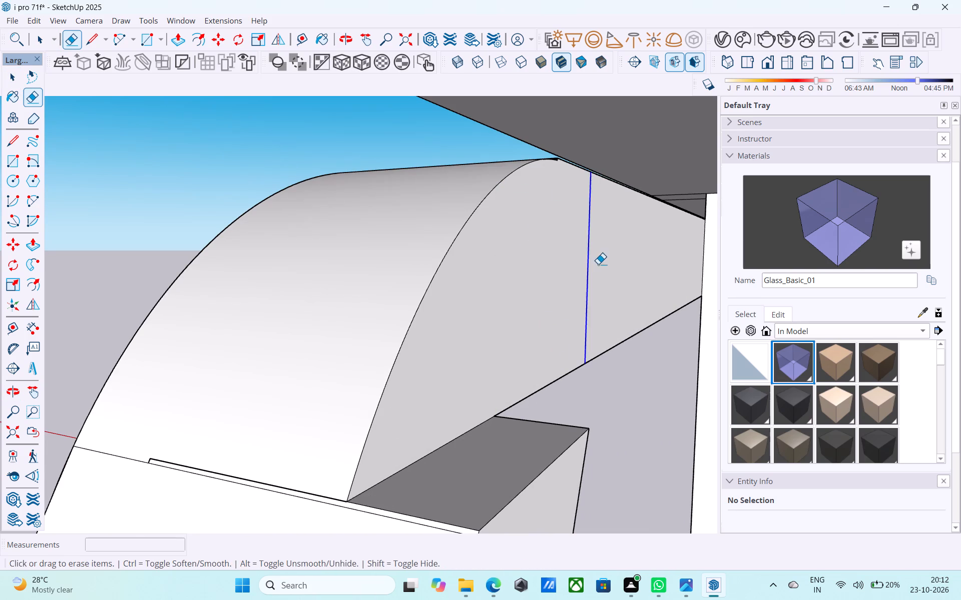
Erase the two short stray lines on the slab surface above the upper curved band.
{"action": "middle_click_drag", "start_coordinate": [553, 275], "coordinate": [747, 273]}
{"action": "scroll", "coordinate": [395, 309], "scroll_direction": "down", "scroll_amount": 5}
{"action": "middle_click_drag", "start_coordinate": [390, 313], "coordinate": [583, 329]}
{"action": "scroll", "coordinate": [588, 329], "scroll_direction": "down", "scroll_amount": 5}
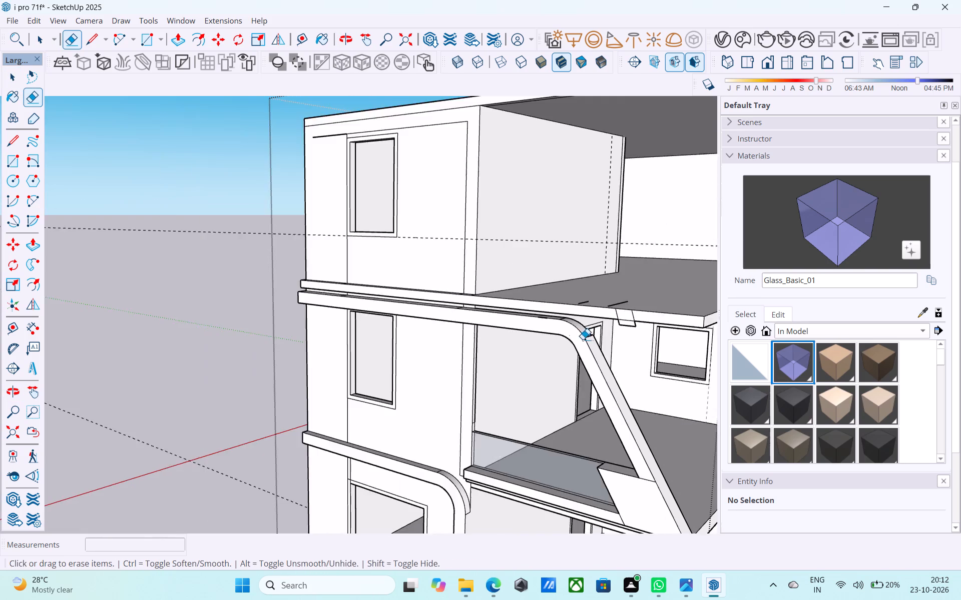
{"action": "scroll", "coordinate": [583, 339], "scroll_direction": "down", "scroll_amount": 12}
{"action": "middle_click_drag", "start_coordinate": [557, 346], "coordinate": [660, 339]}
{"action": "scroll", "coordinate": [659, 303], "scroll_direction": "up", "scroll_amount": 10}
{"action": "middle_click_drag", "start_coordinate": [544, 329], "coordinate": [573, 324]}
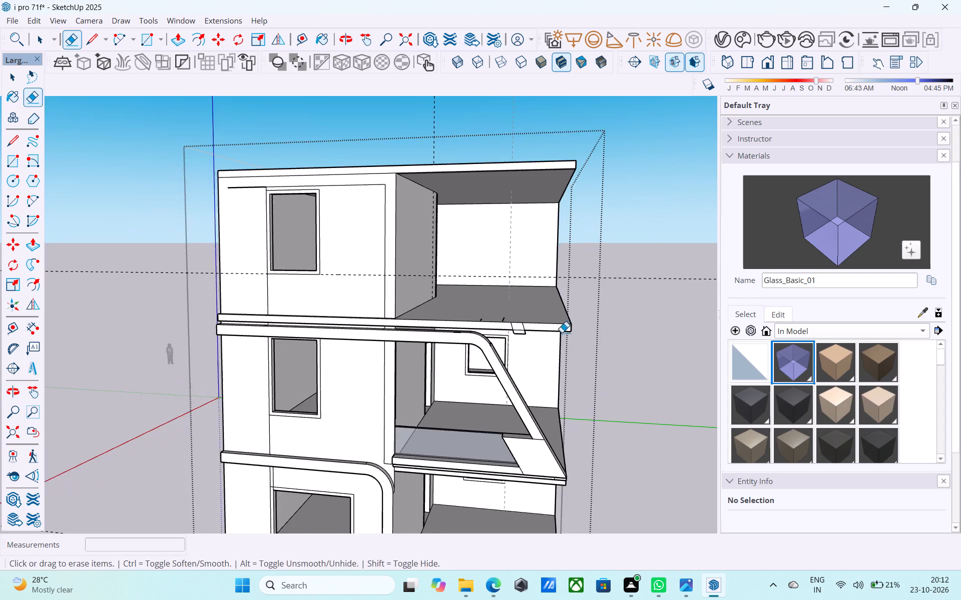
{"action": "scroll", "coordinate": [554, 334], "scroll_direction": "up", "scroll_amount": 4}
{"action": "middle_click_drag", "start_coordinate": [524, 328], "coordinate": [518, 397]}
{"action": "scroll", "coordinate": [452, 419], "scroll_direction": "up", "scroll_amount": 5}
{"action": "left_click", "coordinate": [449, 434]}
{"action": "left_click_drag", "start_coordinate": [378, 424], "coordinate": [388, 432]}
Erase the seam line on the front face of the slab above the upper curved band and the leftover flap beneath it.
{"action": "scroll", "coordinate": [408, 352], "scroll_direction": "down", "scroll_amount": 7}
{"action": "scroll", "coordinate": [451, 417], "scroll_direction": "up", "scroll_amount": 12}
{"action": "left_click", "coordinate": [452, 406]}
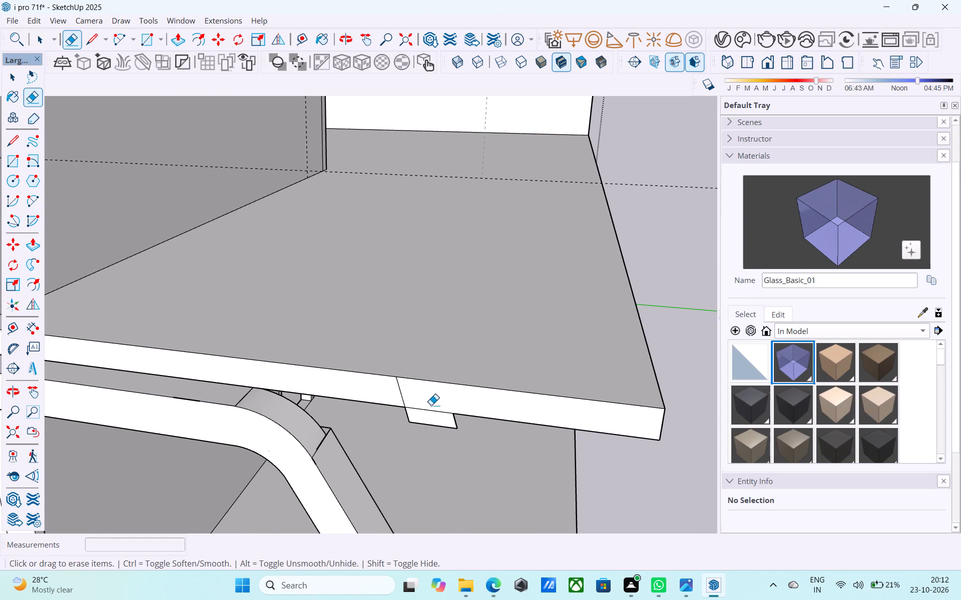
{"action": "left_click_drag", "start_coordinate": [408, 399], "coordinate": [398, 396]}
{"action": "scroll", "coordinate": [439, 336], "scroll_direction": "down", "scroll_amount": 5}
{"action": "middle_click_drag", "start_coordinate": [441, 344], "coordinate": [456, 298]}
{"action": "scroll", "coordinate": [441, 350], "scroll_direction": "up", "scroll_amount": 6}
{"action": "middle_click_drag", "start_coordinate": [431, 361], "coordinate": [502, 341]}
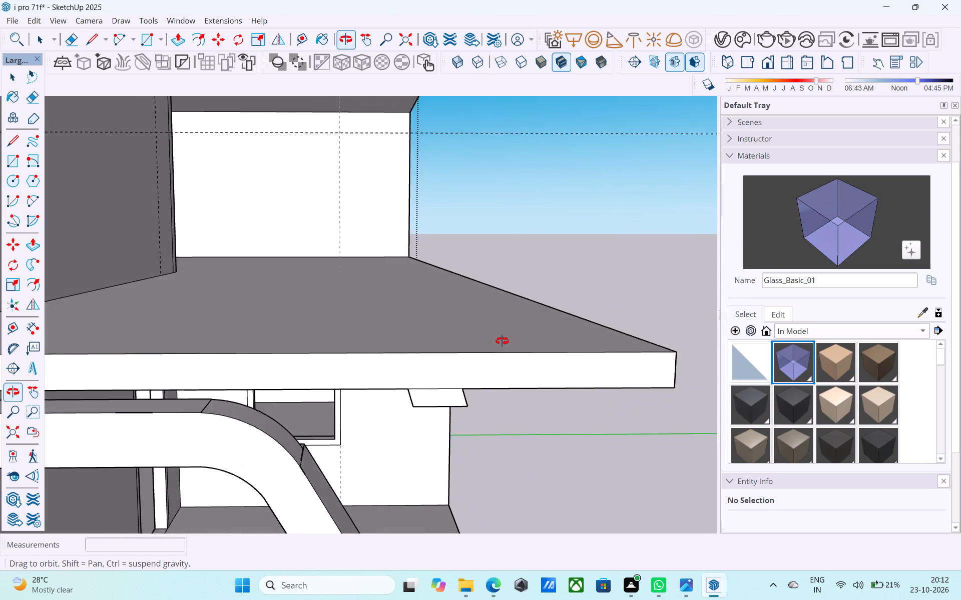
{"action": "middle_click_drag", "start_coordinate": [502, 341], "coordinate": [509, 339]}
{"action": "middle_click_drag", "start_coordinate": [441, 411], "coordinate": [409, 407]}
{"action": "left_click_drag", "start_coordinate": [399, 399], "coordinate": [400, 410]}
{"action": "middle_click_drag", "start_coordinate": [409, 407], "coordinate": [424, 405]}
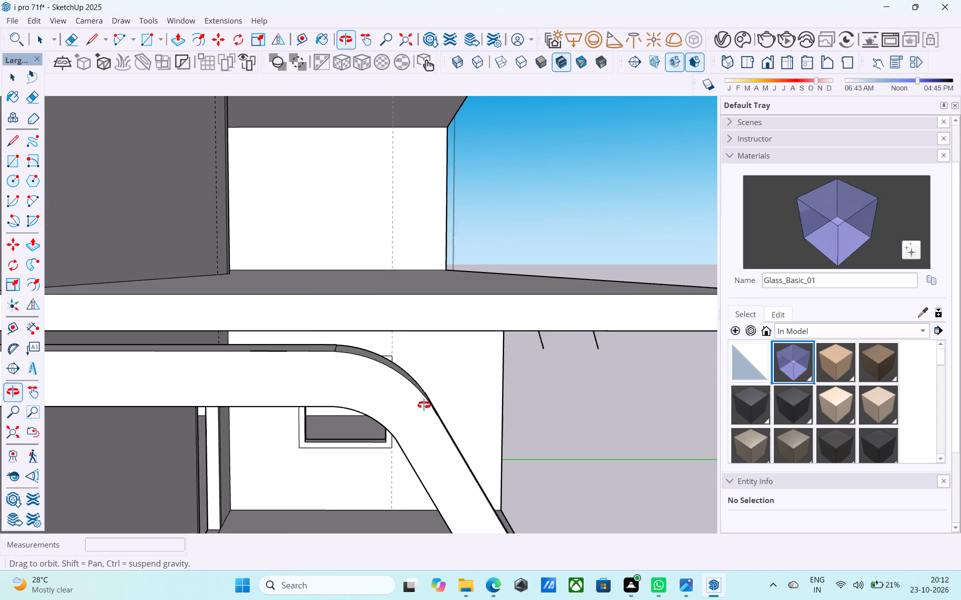
{"action": "middle_click_drag", "start_coordinate": [424, 405], "coordinate": [421, 404]}
{"action": "middle_click_drag", "start_coordinate": [490, 380], "coordinate": [480, 380]}
{"action": "left_click_drag", "start_coordinate": [456, 362], "coordinate": [446, 362]}
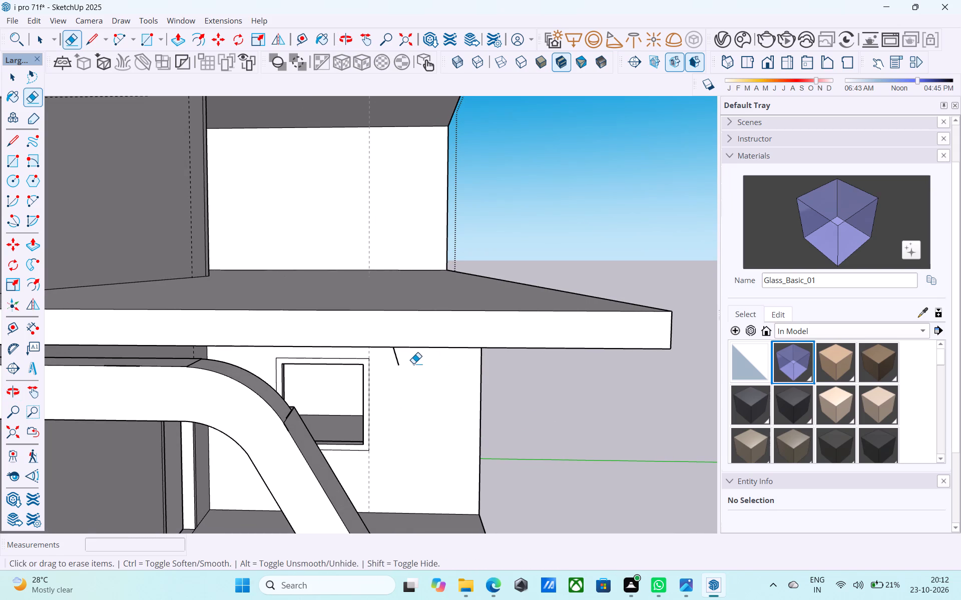
{"action": "left_click_drag", "start_coordinate": [408, 362], "coordinate": [396, 362]}
{"action": "scroll", "coordinate": [398, 364], "scroll_direction": "down", "scroll_amount": 5}
{"action": "key", "text": "space"}
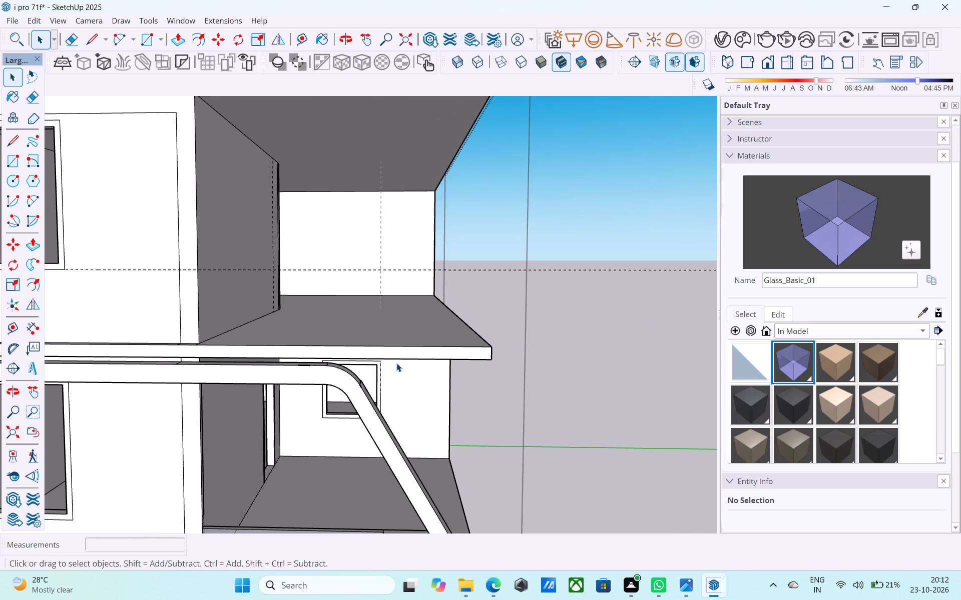
Save the model.
{"action": "key", "text": "ctrl+s"}
Push the small triangular face at the inside bend of the upper curved band back by 6".
{"action": "scroll", "coordinate": [396, 361], "scroll_direction": "down", "scroll_amount": 7}
{"action": "middle_click_drag", "start_coordinate": [393, 358], "coordinate": [400, 333]}
{"action": "scroll", "coordinate": [400, 335], "scroll_direction": "up", "scroll_amount": 4}
{"action": "scroll", "coordinate": [400, 335], "scroll_direction": "down", "scroll_amount": 1}
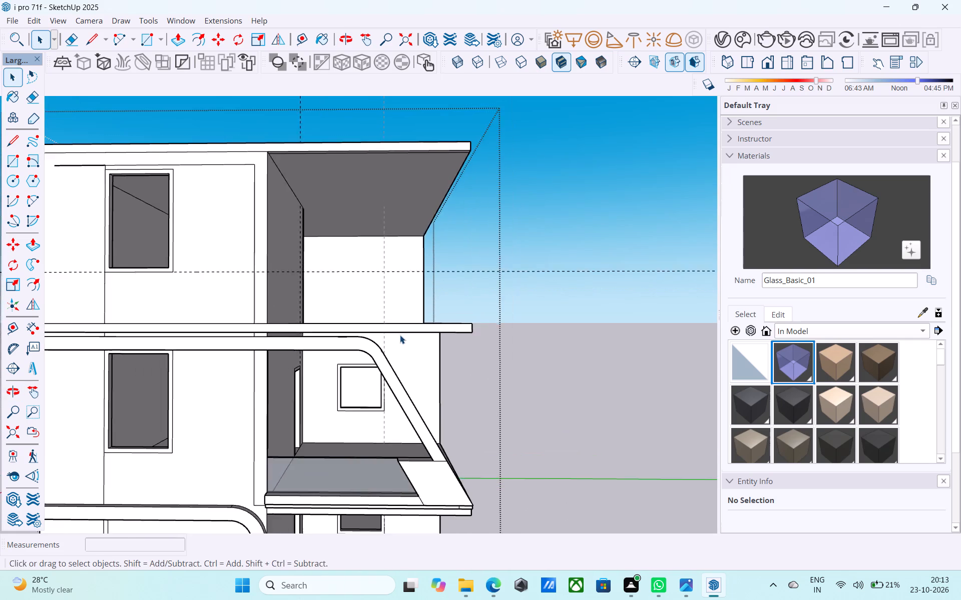
{"action": "scroll", "coordinate": [400, 335], "scroll_direction": "down", "scroll_amount": 4}
{"action": "middle_click_drag", "start_coordinate": [376, 354], "coordinate": [374, 336]}
{"action": "scroll", "coordinate": [378, 334], "scroll_direction": "up", "scroll_amount": 6}
{"action": "middle_click_drag", "start_coordinate": [394, 352], "coordinate": [405, 344], "text": "shift"}
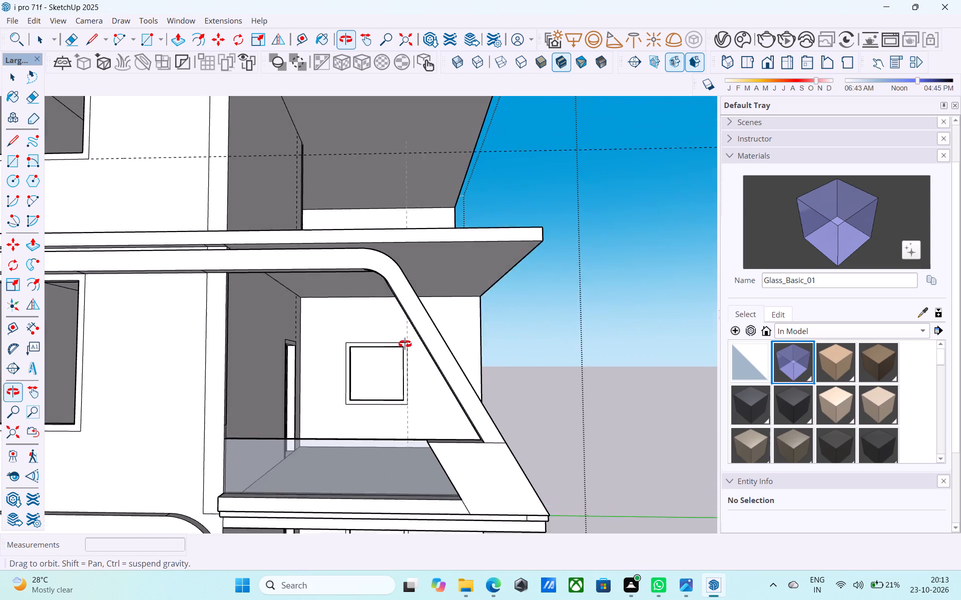
{"action": "middle_click_drag", "start_coordinate": [405, 344], "coordinate": [405, 339], "text": "shift"}
{"action": "middle_click_drag", "start_coordinate": [433, 317], "coordinate": [446, 257]}
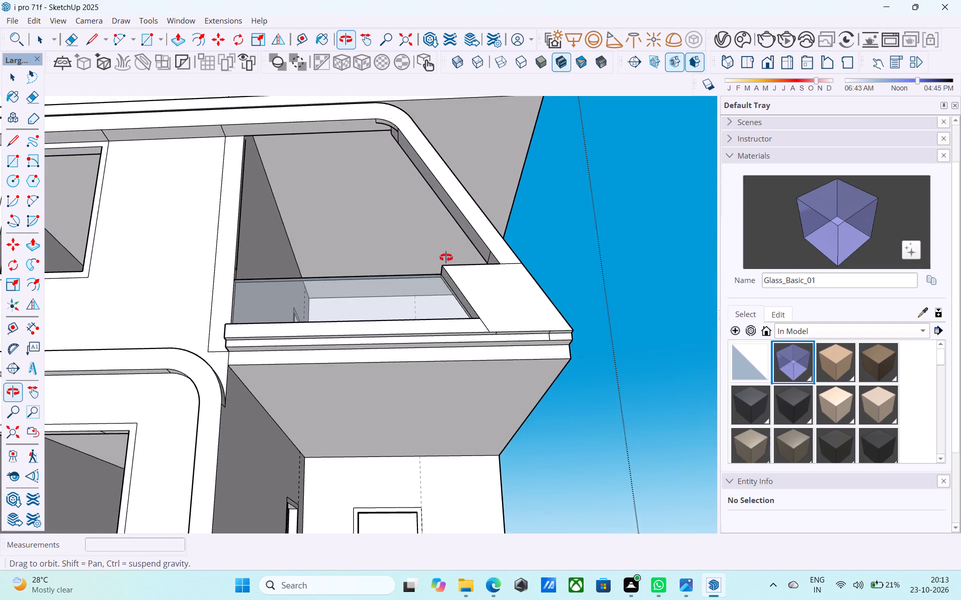
{"action": "middle_click_drag", "start_coordinate": [446, 257], "coordinate": [463, 352]}
{"action": "scroll", "coordinate": [523, 248], "scroll_direction": "up", "scroll_amount": 4}
{"action": "middle_click_drag", "start_coordinate": [522, 248], "coordinate": [488, 286], "text": "shift"}
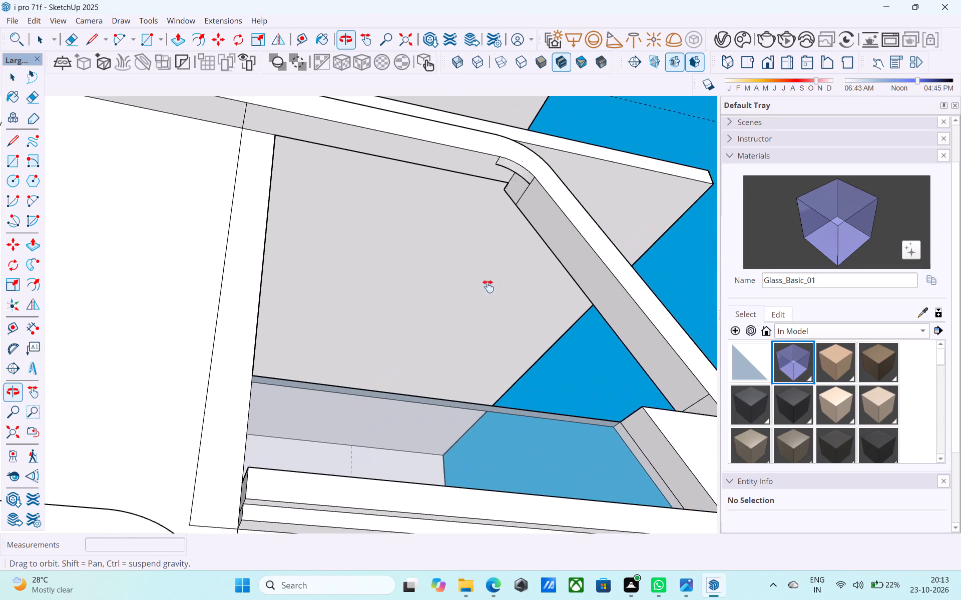
{"action": "middle_click_drag", "start_coordinate": [488, 286], "coordinate": [352, 363], "text": "shift"}
{"action": "scroll", "coordinate": [351, 366], "scroll_direction": "up", "scroll_amount": 8}
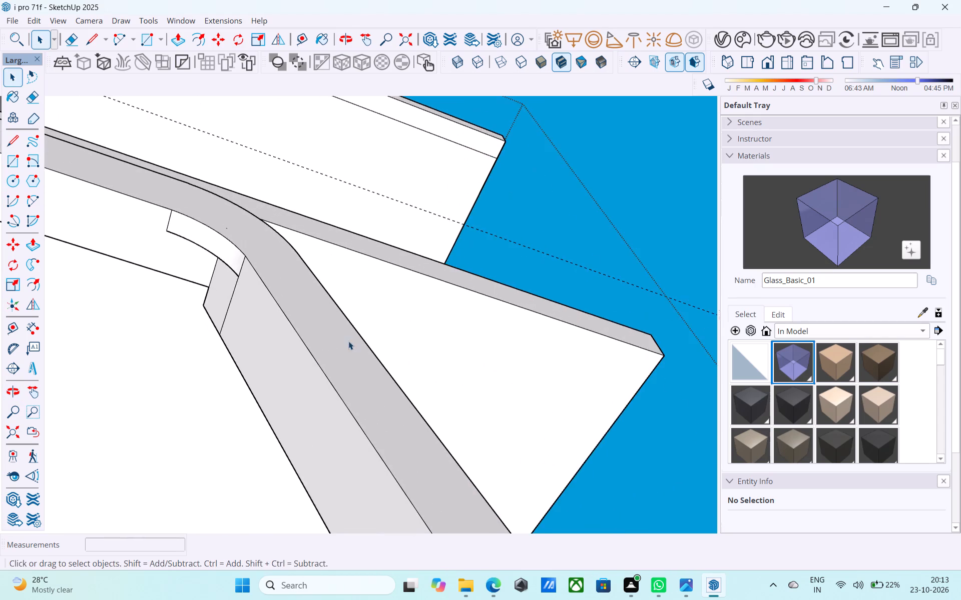
{"action": "scroll", "coordinate": [348, 341], "scroll_direction": "up", "scroll_amount": 1}
{"action": "middle_click_drag", "start_coordinate": [348, 341], "coordinate": [737, 467]}
{"action": "middle_click_drag", "start_coordinate": [459, 314], "coordinate": [476, 448], "text": "shift"}
{"action": "middle_click_drag", "start_coordinate": [396, 210], "coordinate": [523, 390], "text": "shift"}
{"action": "key", "text": "space"}
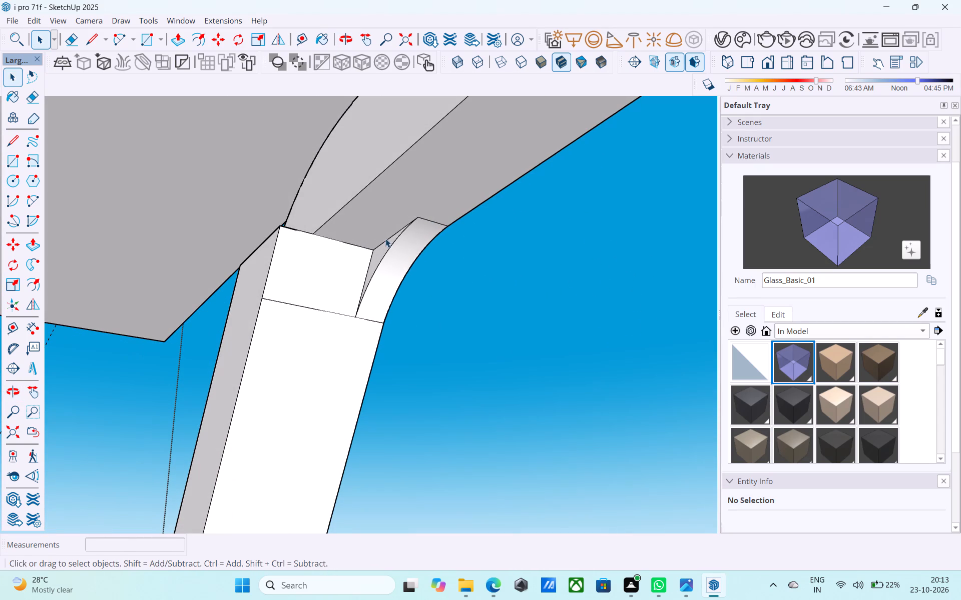
{"action": "left_click", "coordinate": [384, 250]}
{"action": "key", "text": "p"}
{"action": "left_click", "coordinate": [384, 250]}
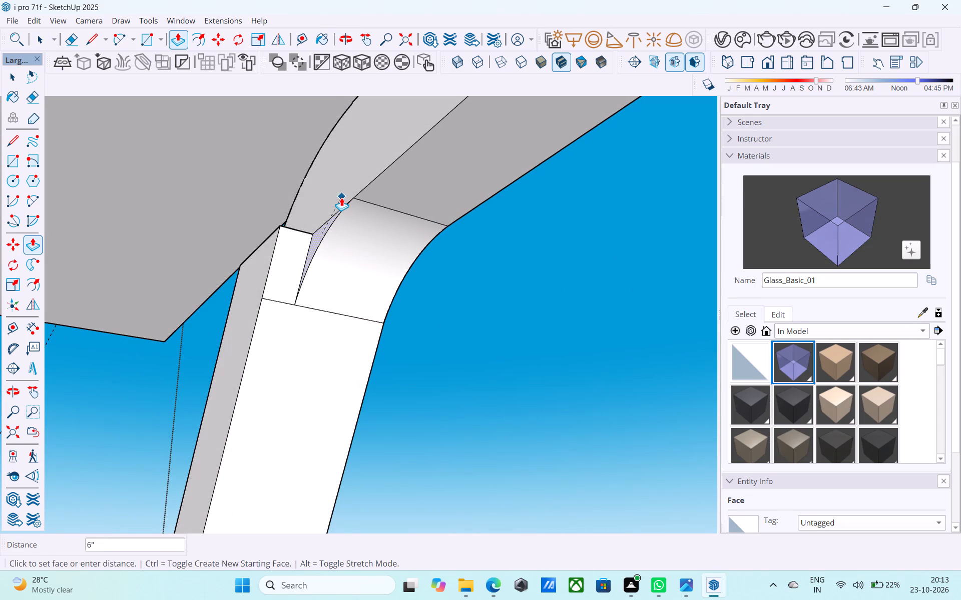
{"action": "left_click", "coordinate": [341, 197]}
Pull the back face of the upper curved band out 3", flush with the back of the slanted piece.
{"action": "middle_click_drag", "start_coordinate": [323, 242], "coordinate": [392, 360]}
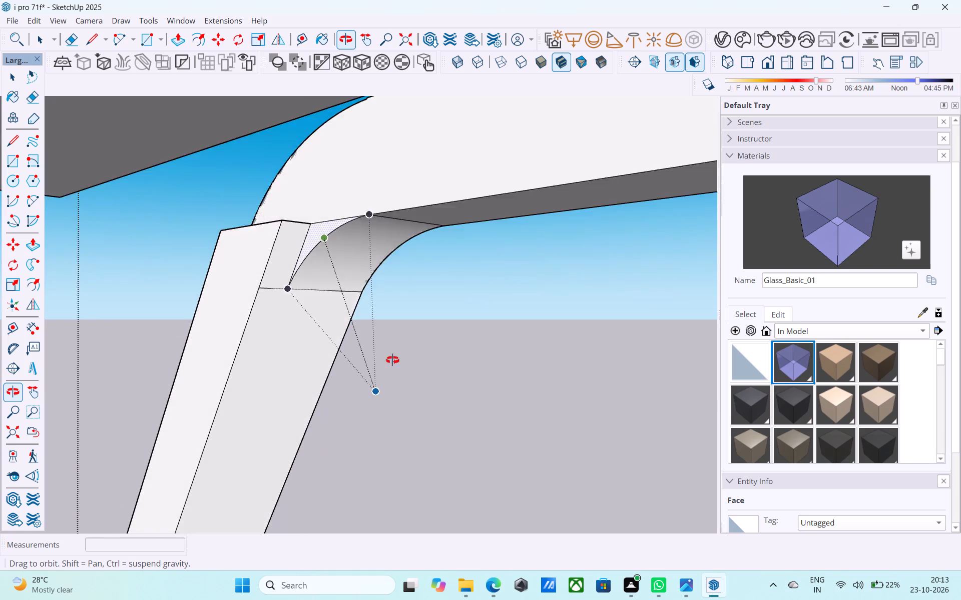
{"action": "middle_click_drag", "start_coordinate": [392, 360], "coordinate": [393, 365]}
{"action": "key", "text": "space"}
{"action": "left_click", "coordinate": [368, 166]}
{"action": "key", "text": "p"}
{"action": "left_click", "coordinate": [368, 166]}
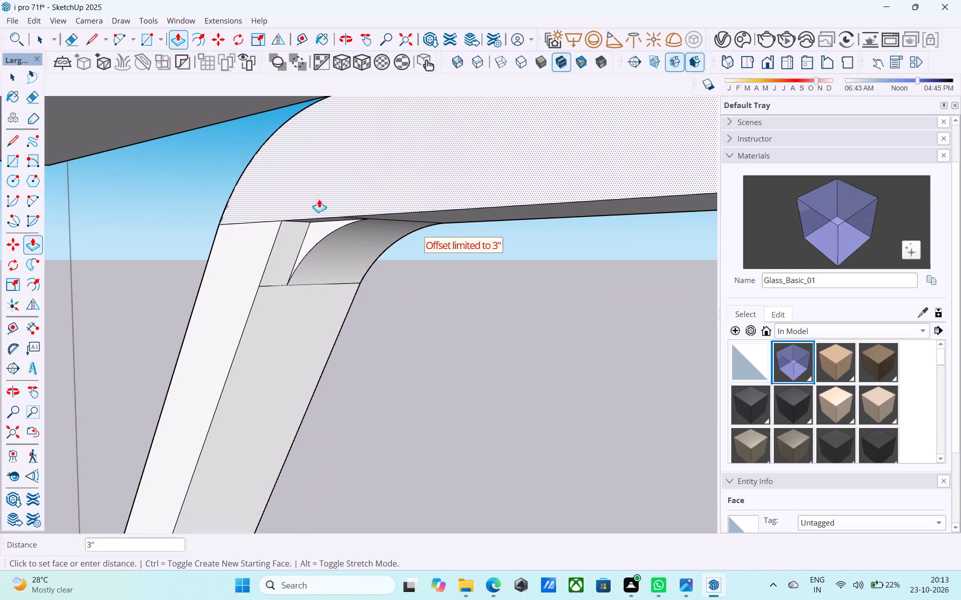
{"action": "left_click", "coordinate": [268, 236]}
Erase the seam line between the upper band's back face and the slanted piece.
{"action": "key", "text": "e"}
{"action": "left_click_drag", "start_coordinate": [275, 207], "coordinate": [272, 208]}
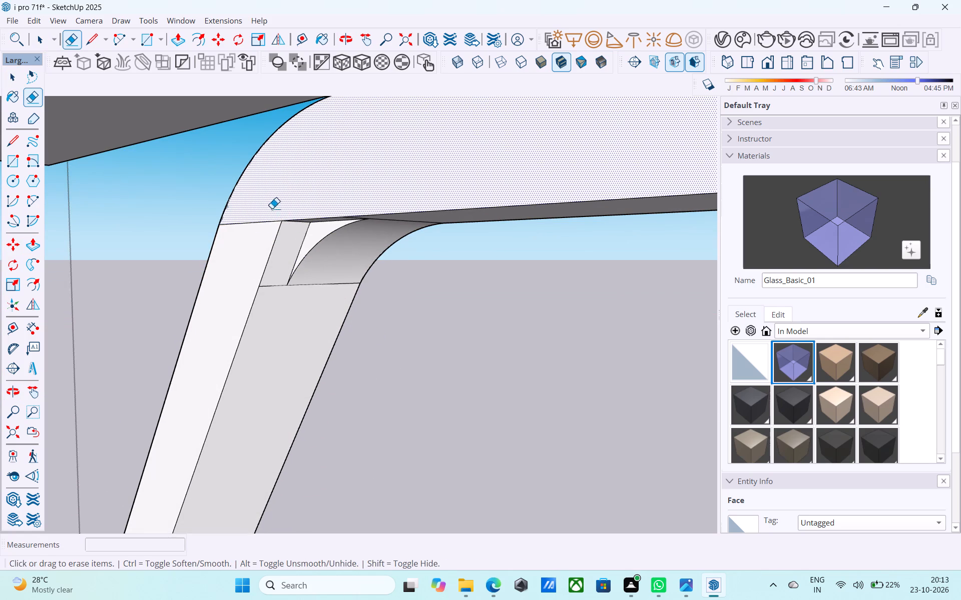
{"action": "left_click_drag", "start_coordinate": [272, 208], "coordinate": [257, 232]}
Push the remaining triangular face at the band's inside bend 3" to meet the back face.
{"action": "key", "text": "space"}
{"action": "left_click", "coordinate": [320, 239]}
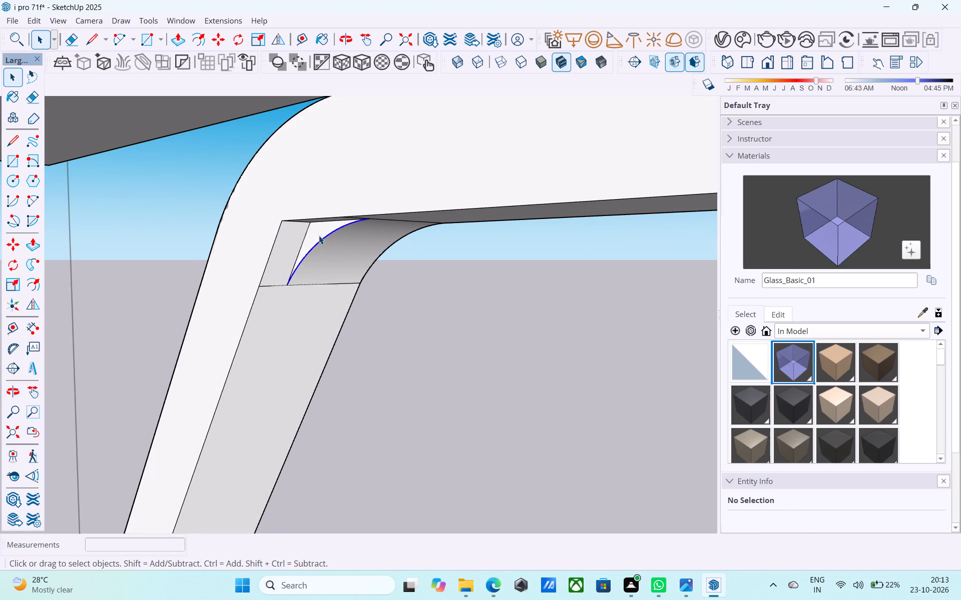
{"action": "left_click", "coordinate": [319, 235]}
{"action": "key", "text": "p"}
{"action": "left_click", "coordinate": [319, 235]}
{"action": "left_click", "coordinate": [318, 186]}
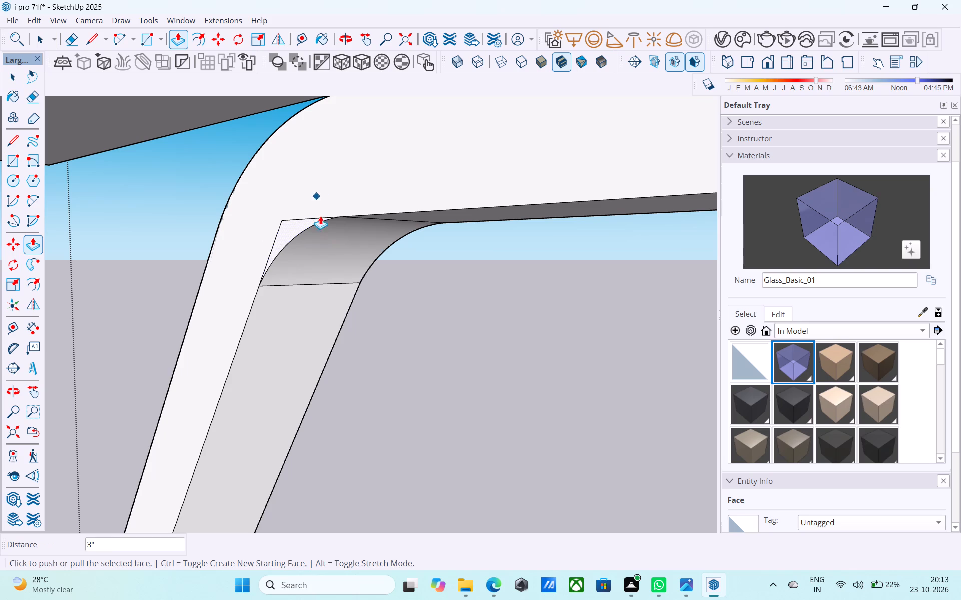
Erase the leftover edges of the triangular face at the inside bend on the band's back face.
{"action": "key", "text": "e"}
{"action": "left_click", "coordinate": [277, 224]}
{"action": "left_click_drag", "start_coordinate": [286, 230], "coordinate": [280, 225]}
{"action": "left_click", "coordinate": [284, 220]}
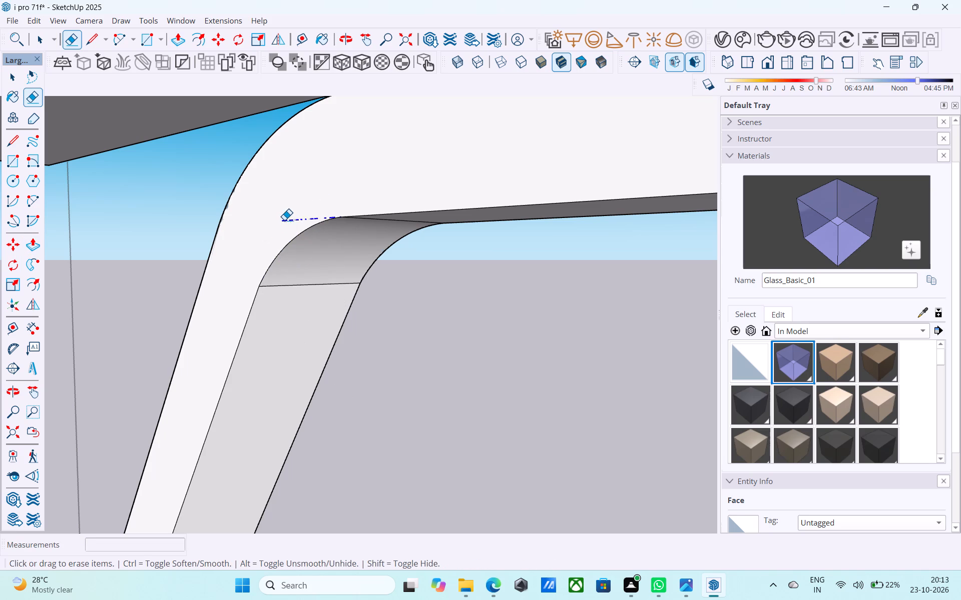
Examine the upper curved band, its glazed parapet and the adjoining slabs from the front and from above.
{"action": "middle_click_drag", "start_coordinate": [296, 216], "coordinate": [0, 201]}
{"action": "middle_click_drag", "start_coordinate": [377, 193], "coordinate": [184, 207]}
{"action": "scroll", "coordinate": [199, 205], "scroll_direction": "down", "scroll_amount": 12}
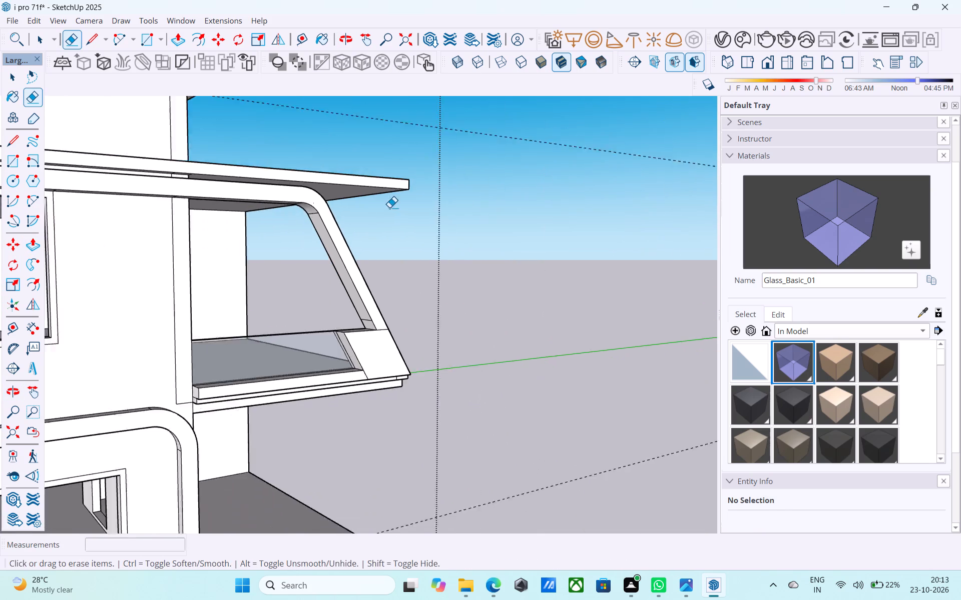
{"action": "middle_click_drag", "start_coordinate": [386, 207], "coordinate": [337, 222]}
{"action": "middle_click_drag", "start_coordinate": [283, 222], "coordinate": [343, 254]}
{"action": "middle_click_drag", "start_coordinate": [336, 258], "coordinate": [400, 208], "text": "shift"}
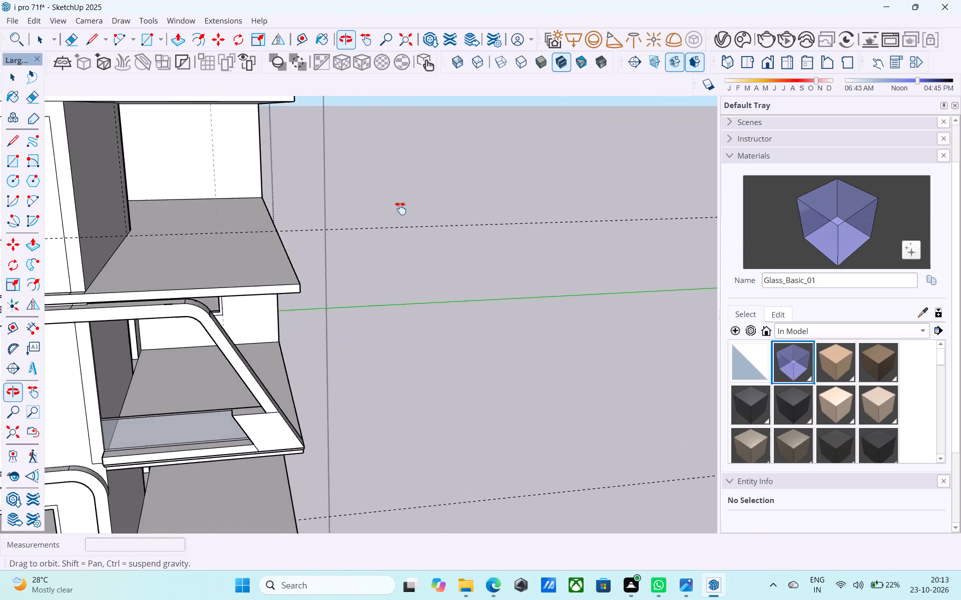
{"action": "middle_click_drag", "start_coordinate": [400, 208], "coordinate": [590, 163], "text": "shift"}
{"action": "scroll", "coordinate": [563, 156], "scroll_direction": "down", "scroll_amount": 5, "text": "shift"}
{"action": "middle_click_drag", "start_coordinate": [517, 222], "coordinate": [464, 240]}
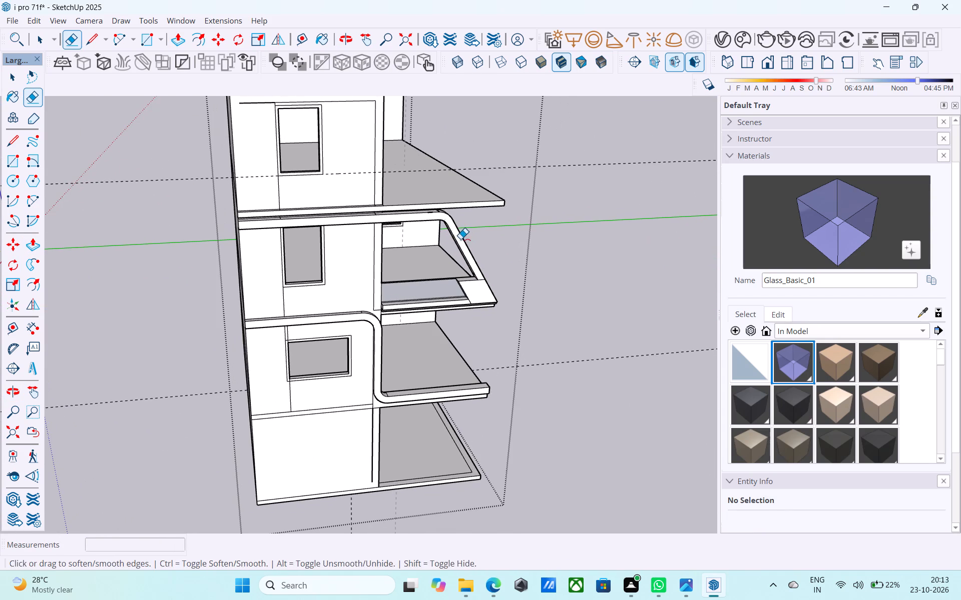
Save the model with the cleaned-up upper band.
{"action": "key", "text": "ctrl+s"}
{"action": "key", "text": "space"}
Pull the small curved corner face at the lower band's bottom bend out 2", flush with the ledge's inner side.
{"action": "middle_click_drag", "start_coordinate": [452, 239], "coordinate": [410, 225]}
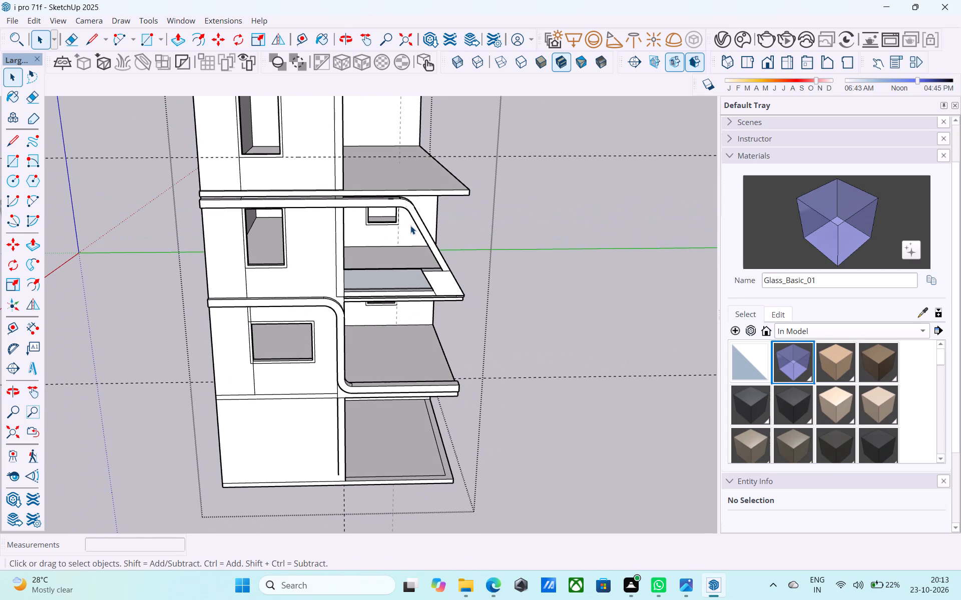
{"action": "middle_click_drag", "start_coordinate": [414, 247], "coordinate": [410, 196]}
{"action": "scroll", "coordinate": [411, 252], "scroll_direction": "up", "scroll_amount": 2}
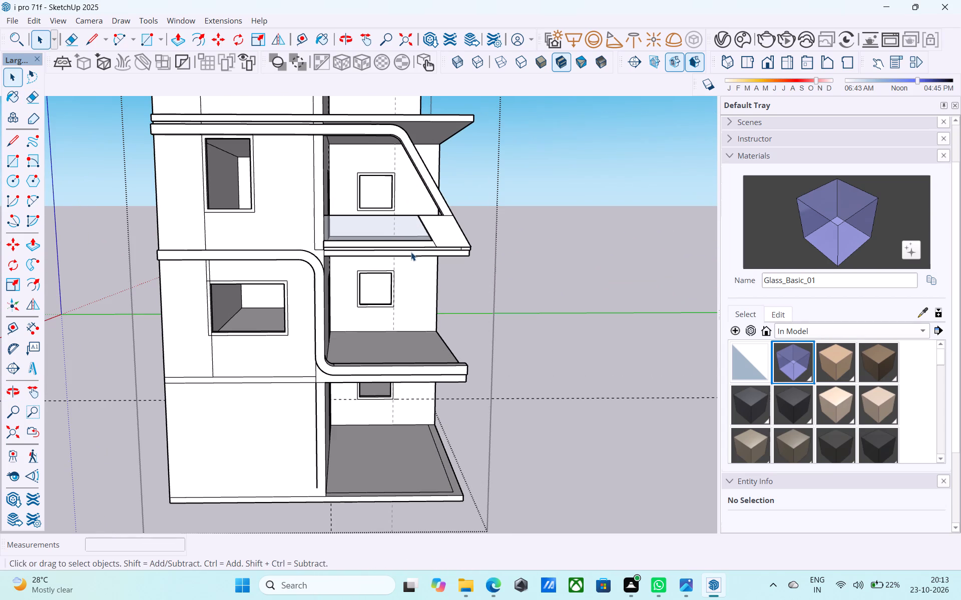
{"action": "scroll", "coordinate": [412, 249], "scroll_direction": "down", "scroll_amount": 6}
{"action": "middle_click_drag", "start_coordinate": [413, 248], "coordinate": [416, 250]}
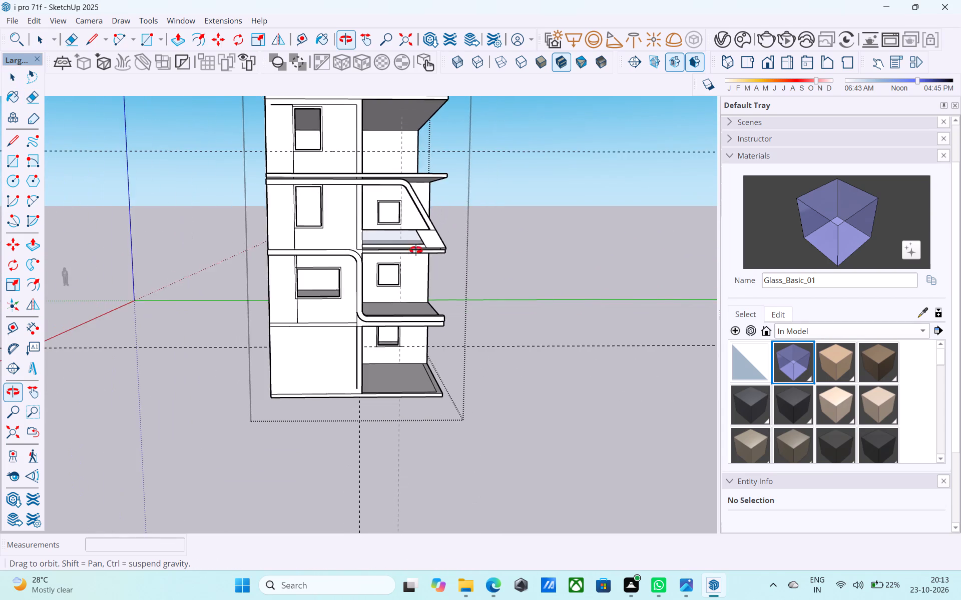
{"action": "middle_click_drag", "start_coordinate": [416, 250], "coordinate": [442, 253]}
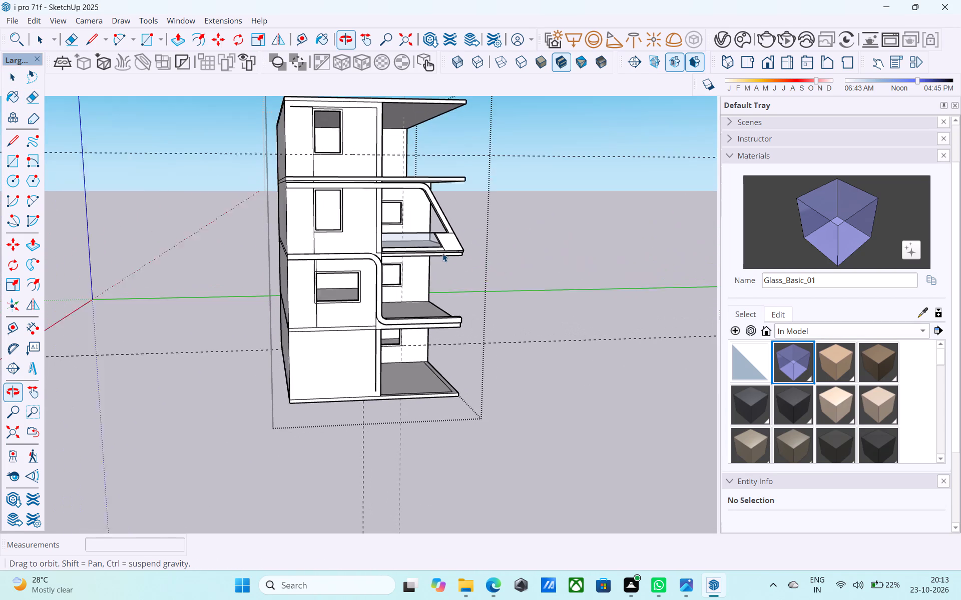
{"action": "scroll", "coordinate": [444, 246], "scroll_direction": "down", "scroll_amount": 4}
{"action": "middle_click_drag", "start_coordinate": [436, 245], "coordinate": [328, 256]}
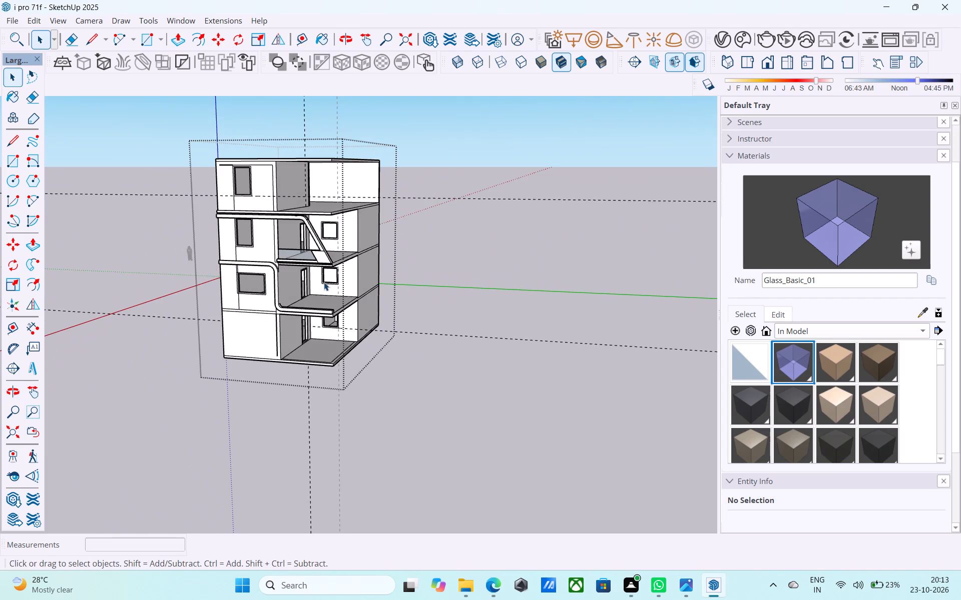
{"action": "middle_click_drag", "start_coordinate": [323, 283], "coordinate": [273, 294]}
{"action": "scroll", "coordinate": [242, 308], "scroll_direction": "up", "scroll_amount": 10}
{"action": "middle_click_drag", "start_coordinate": [278, 319], "coordinate": [423, 281], "text": "shift"}
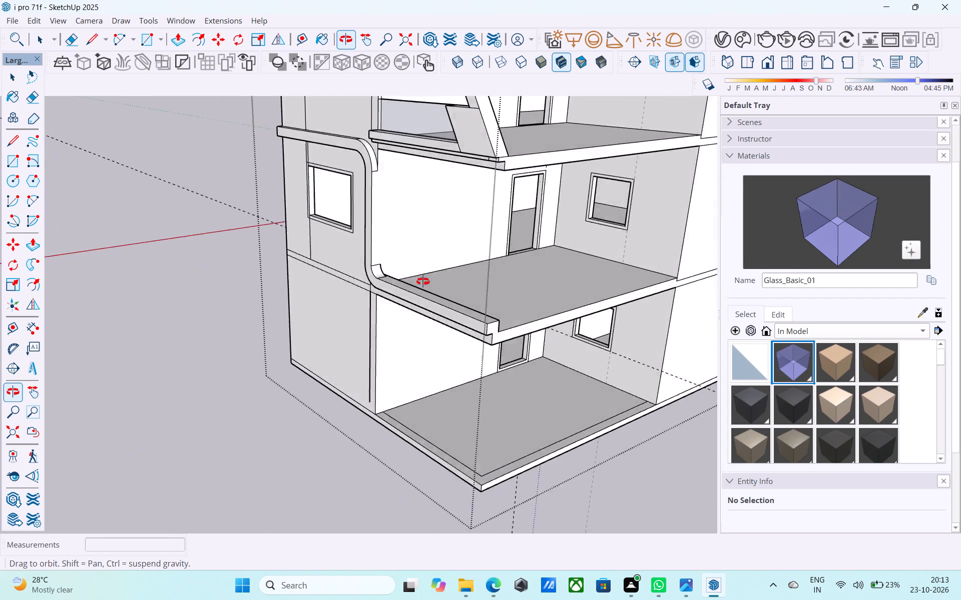
{"action": "middle_click_drag", "start_coordinate": [423, 281], "coordinate": [290, 302], "text": "shift"}
{"action": "scroll", "coordinate": [262, 295], "scroll_direction": "up", "scroll_amount": 7}
{"action": "middle_click_drag", "start_coordinate": [259, 288], "coordinate": [391, 277]}
{"action": "middle_click_drag", "start_coordinate": [410, 273], "coordinate": [341, 260], "text": "shift"}
{"action": "scroll", "coordinate": [341, 260], "scroll_direction": "up", "scroll_amount": 2}
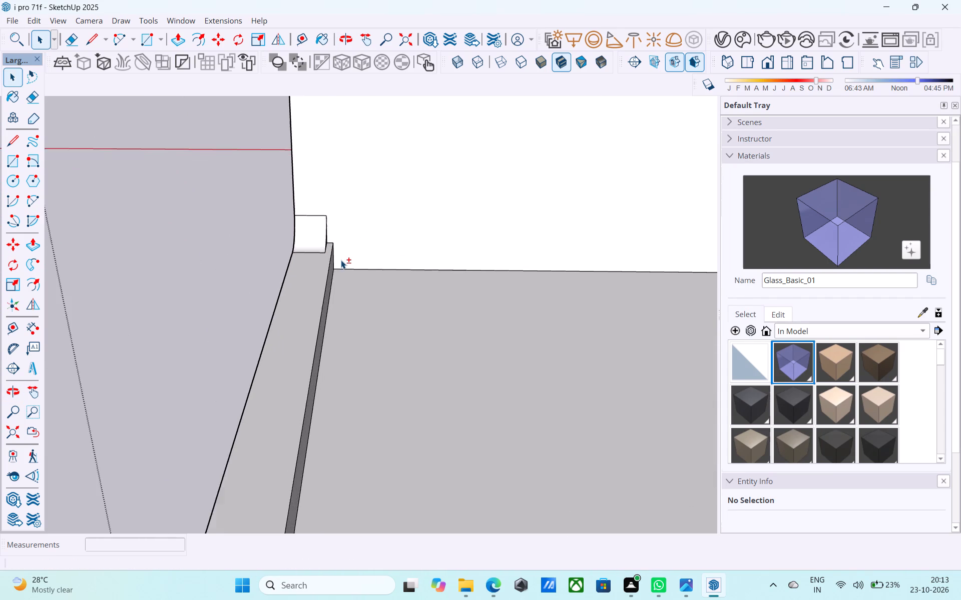
{"action": "scroll", "coordinate": [341, 260], "scroll_direction": "up", "scroll_amount": 8}
{"action": "middle_click_drag", "start_coordinate": [325, 238], "coordinate": [280, 231]}
{"action": "scroll", "coordinate": [281, 231], "scroll_direction": "up", "scroll_amount": 5}
{"action": "left_click", "coordinate": [357, 242]}
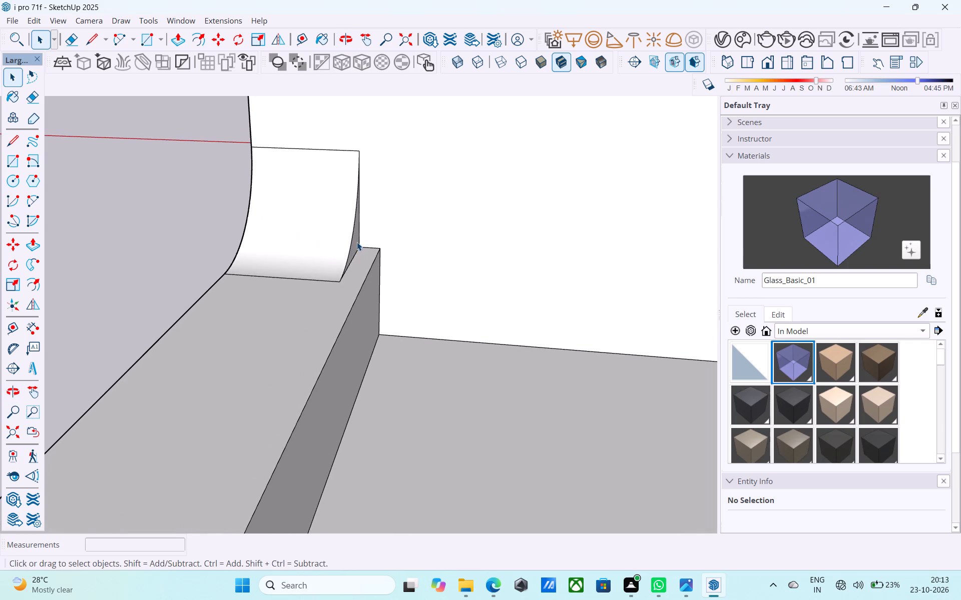
{"action": "key", "text": "p"}
{"action": "left_click", "coordinate": [356, 242]}
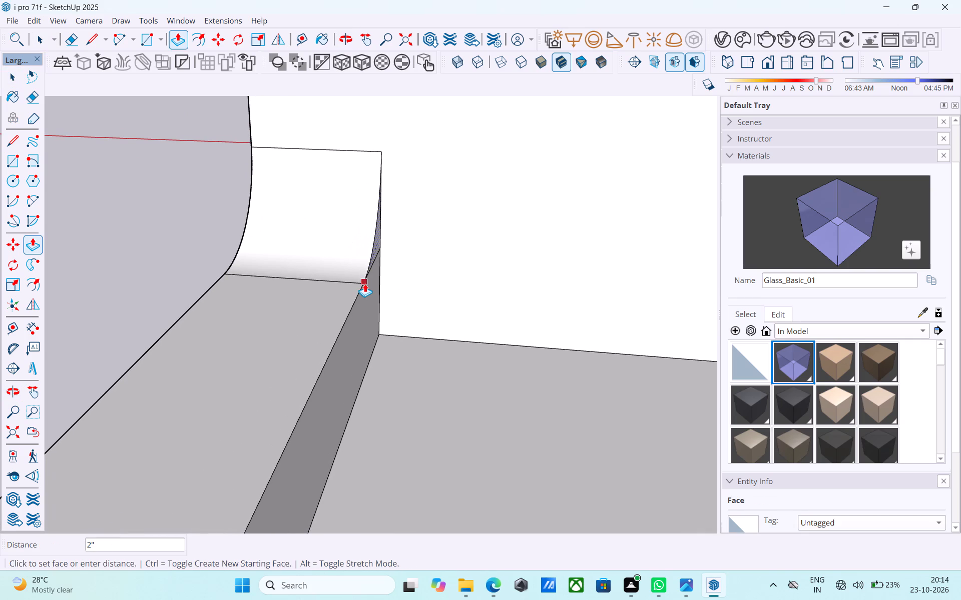
{"action": "left_click", "coordinate": [365, 283]}
Examine the lower curved band's bottom bend, its ledge and the adjoining floor slabs from the open side.
{"action": "key", "text": "space"}
{"action": "middle_click_drag", "start_coordinate": [368, 265], "coordinate": [424, 231]}
{"action": "scroll", "coordinate": [424, 231], "scroll_direction": "down", "scroll_amount": 17}
{"action": "middle_click_drag", "start_coordinate": [383, 230], "coordinate": [476, 225]}
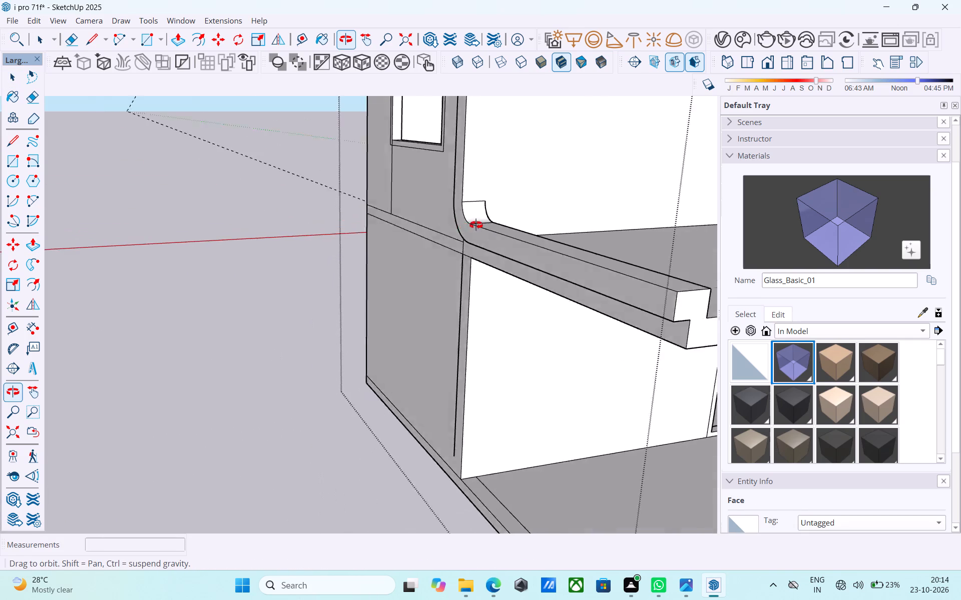
{"action": "middle_click_drag", "start_coordinate": [476, 225], "coordinate": [524, 256]}
{"action": "middle_click_drag", "start_coordinate": [553, 253], "coordinate": [364, 257], "text": "shift"}
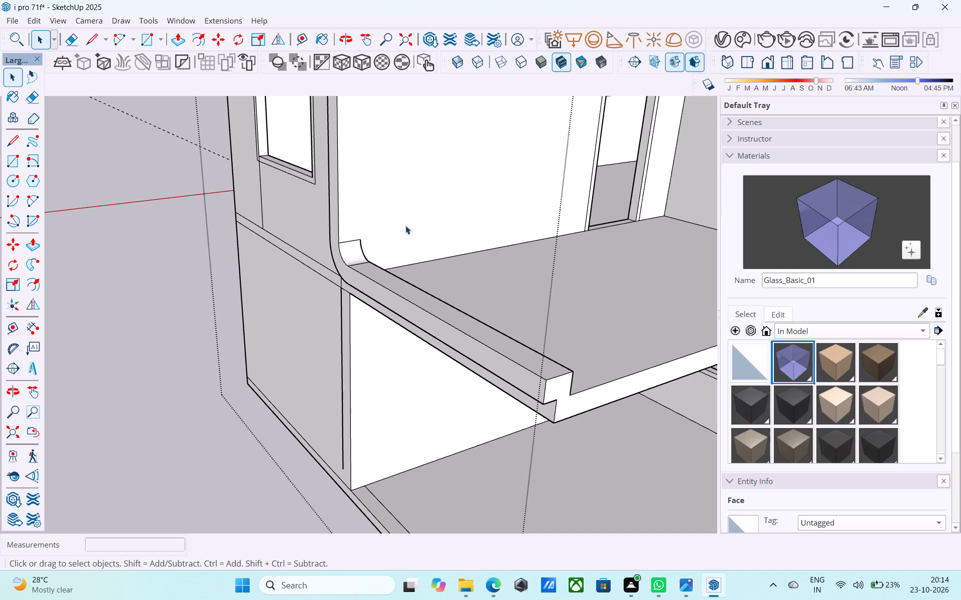
{"action": "scroll", "coordinate": [405, 225], "scroll_direction": "down", "scroll_amount": 5}
{"action": "middle_click_drag", "start_coordinate": [395, 230], "coordinate": [382, 228]}
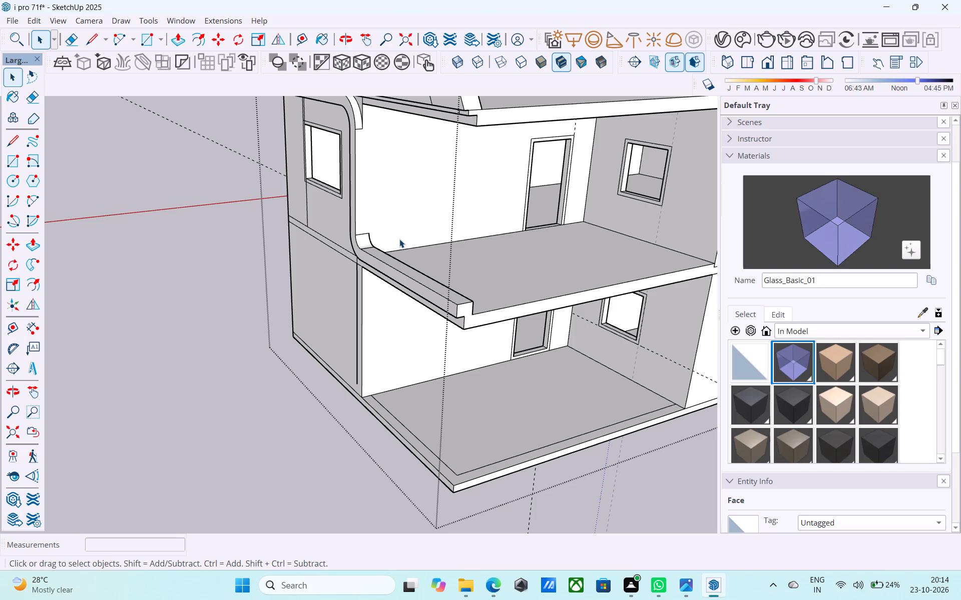
{"action": "scroll", "coordinate": [572, 289], "scroll_direction": "down", "scroll_amount": 4}
{"action": "middle_click_drag", "start_coordinate": [556, 278], "coordinate": [485, 276]}
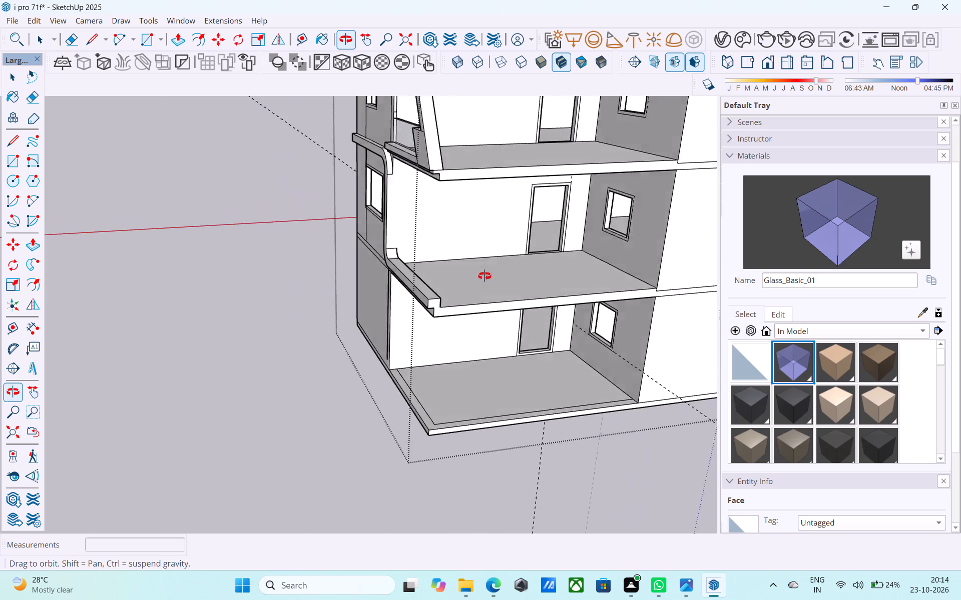
Examine the lower curved band, its ledge and the adjoining floor slabs from the open side and the front.
{"action": "middle_click_drag", "start_coordinate": [485, 276], "coordinate": [486, 292]}
{"action": "scroll", "coordinate": [475, 300], "scroll_direction": "down", "scroll_amount": 2}
{"action": "middle_click_drag", "start_coordinate": [470, 304], "coordinate": [447, 272]}
{"action": "scroll", "coordinate": [439, 260], "scroll_direction": "up", "scroll_amount": 3}
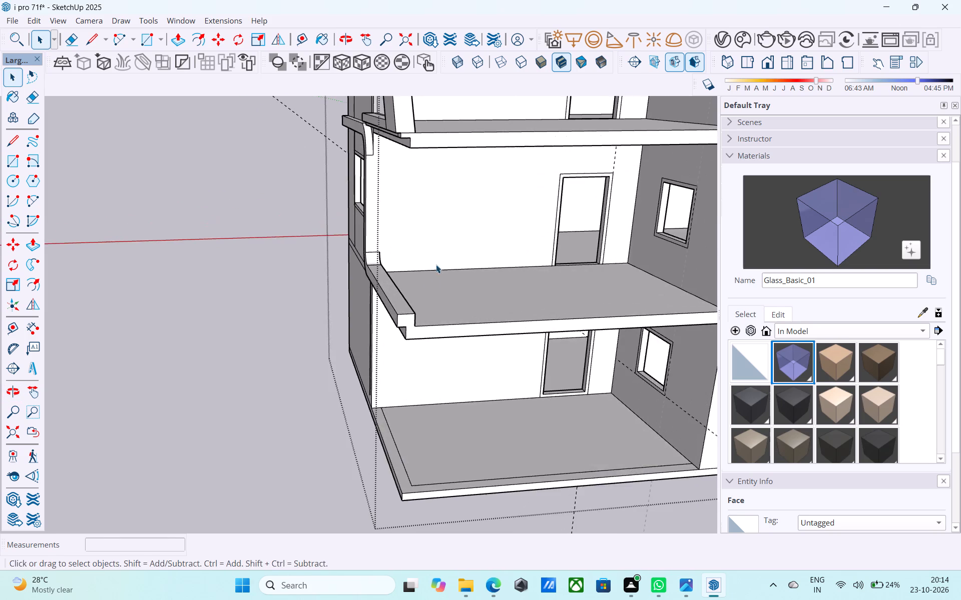
{"action": "scroll", "coordinate": [436, 264], "scroll_direction": "up", "scroll_amount": 2}
{"action": "middle_click_drag", "start_coordinate": [426, 289], "coordinate": [496, 276]}
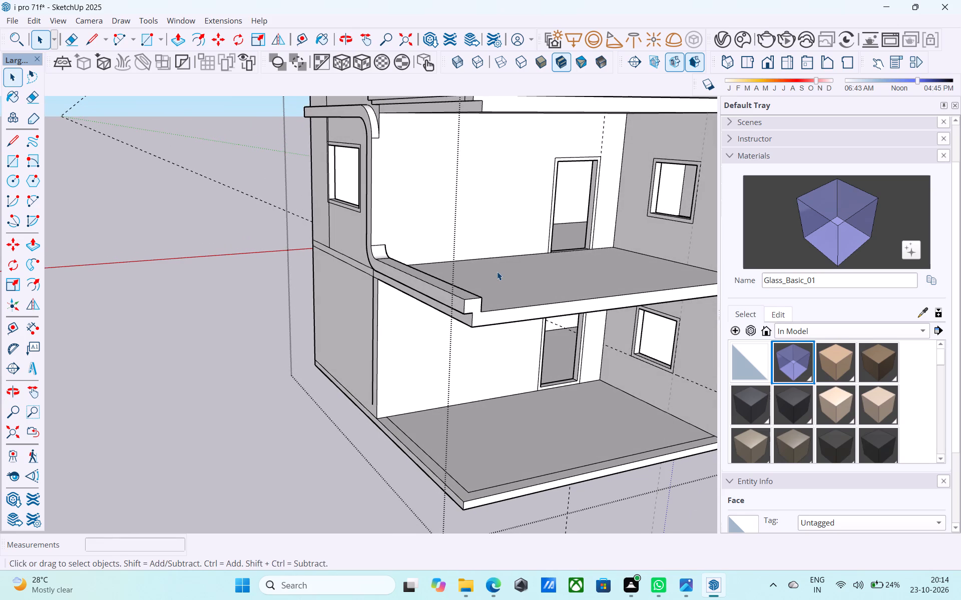
{"action": "middle_click_drag", "start_coordinate": [485, 271], "coordinate": [457, 308], "text": "shift"}
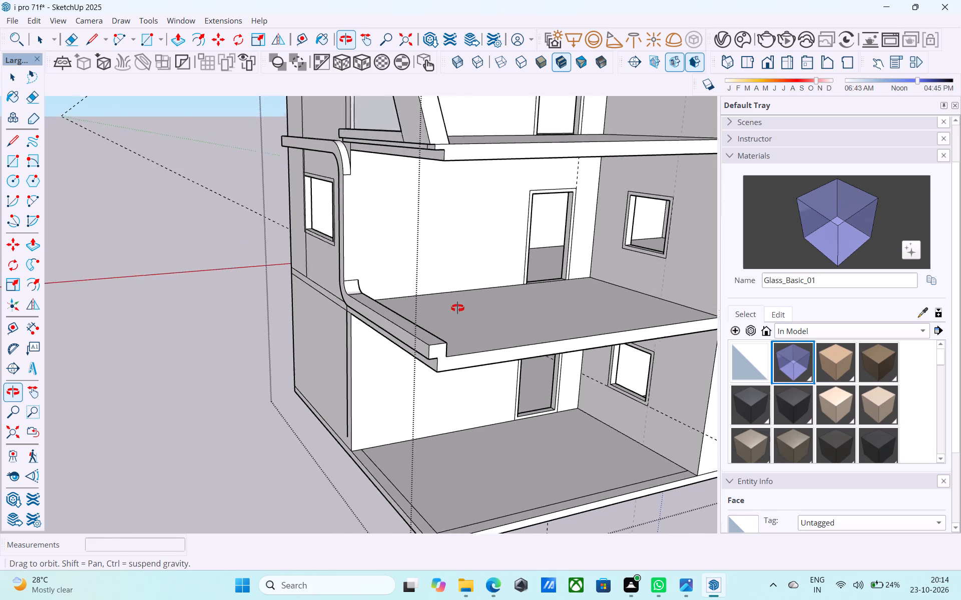
{"action": "middle_click_drag", "start_coordinate": [457, 308], "coordinate": [368, 295], "text": "shift"}
{"action": "middle_click_drag", "start_coordinate": [344, 296], "coordinate": [438, 308]}
{"action": "scroll", "coordinate": [437, 313], "scroll_direction": "up", "scroll_amount": 5}
{"action": "middle_click_drag", "start_coordinate": [376, 334], "coordinate": [642, 321]}
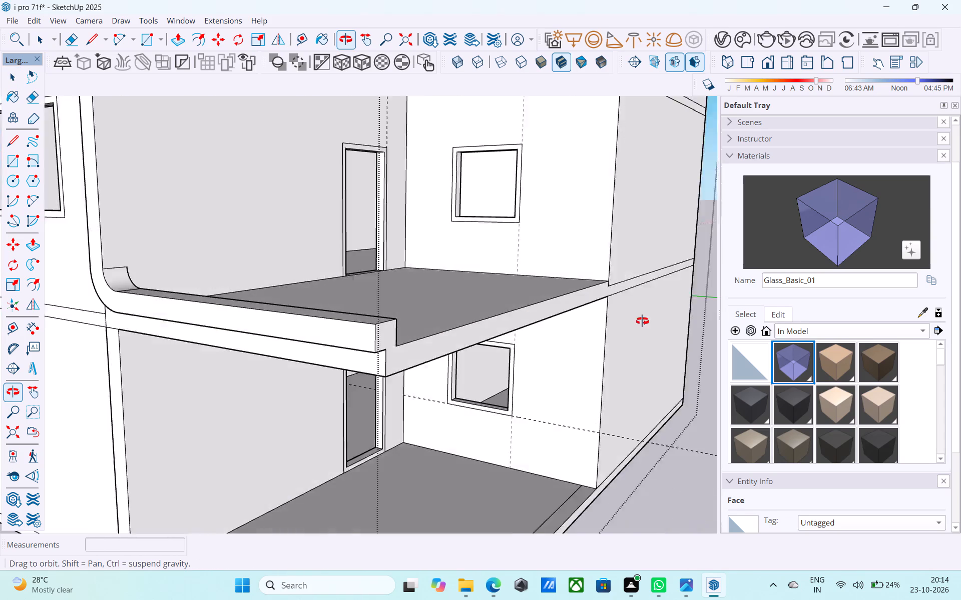
{"action": "middle_click_drag", "start_coordinate": [642, 321], "coordinate": [672, 317]}
{"action": "middle_click_drag", "start_coordinate": [578, 328], "coordinate": [244, 331]}
Copy the inner top edge of the lower band's ledge 3" toward the ledge's outer side.
{"action": "scroll", "coordinate": [377, 298], "scroll_direction": "up", "scroll_amount": 1}
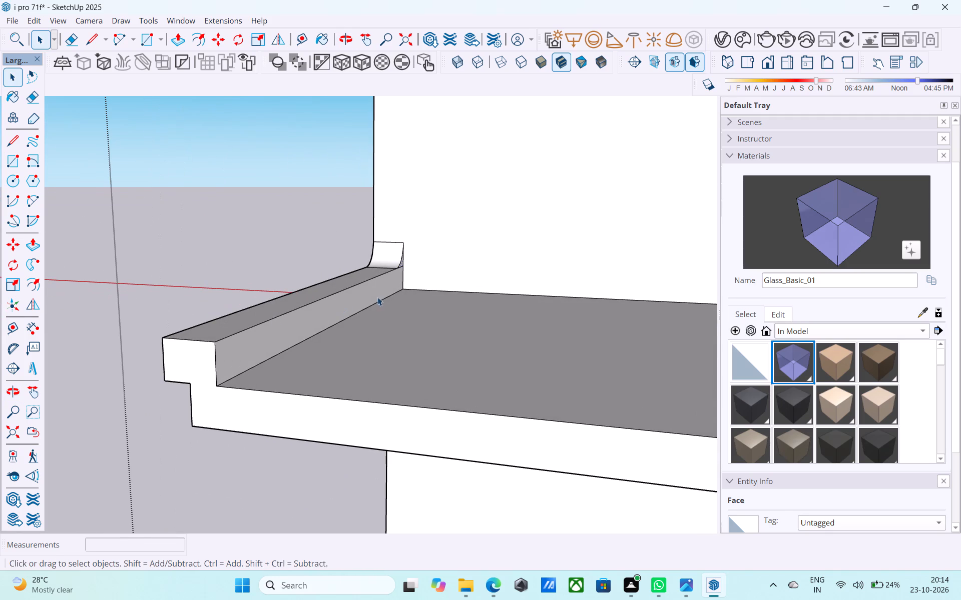
{"action": "scroll", "coordinate": [444, 210], "scroll_direction": "down", "scroll_amount": 4}
{"action": "middle_click_drag", "start_coordinate": [444, 209], "coordinate": [510, 254]}
{"action": "scroll", "coordinate": [477, 415], "scroll_direction": "up", "scroll_amount": 5}
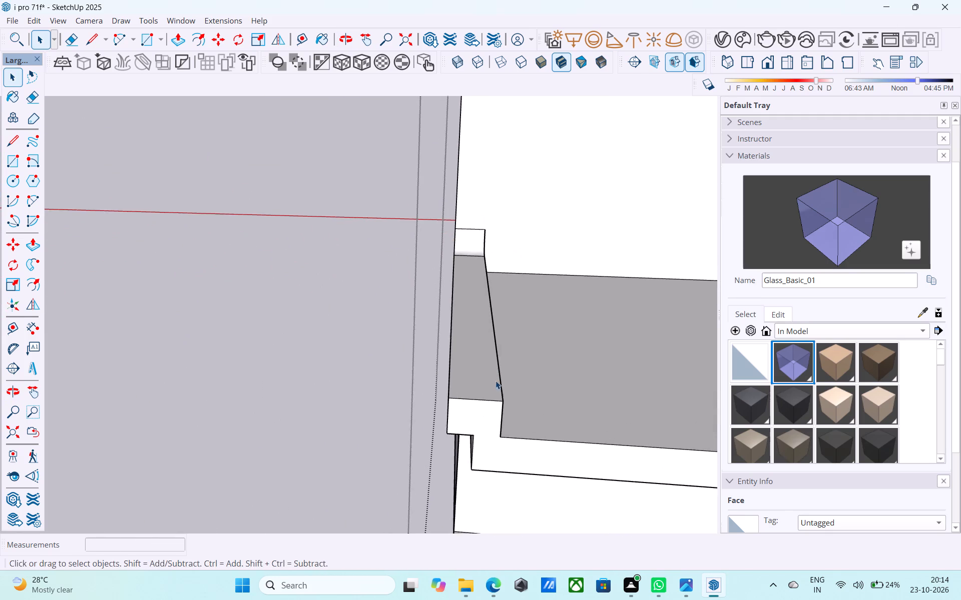
{"action": "scroll", "coordinate": [493, 379], "scroll_direction": "up", "scroll_amount": 2}
{"action": "middle_click_drag", "start_coordinate": [489, 375], "coordinate": [434, 360]}
{"action": "left_click", "coordinate": [494, 389]}
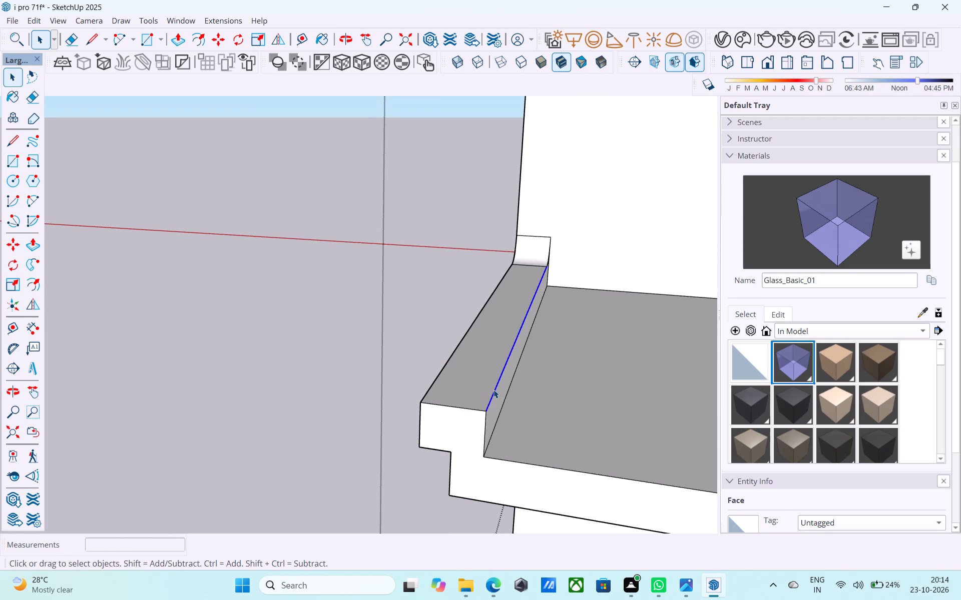
{"action": "key", "text": "m"}
{"action": "left_click", "coordinate": [487, 411]}
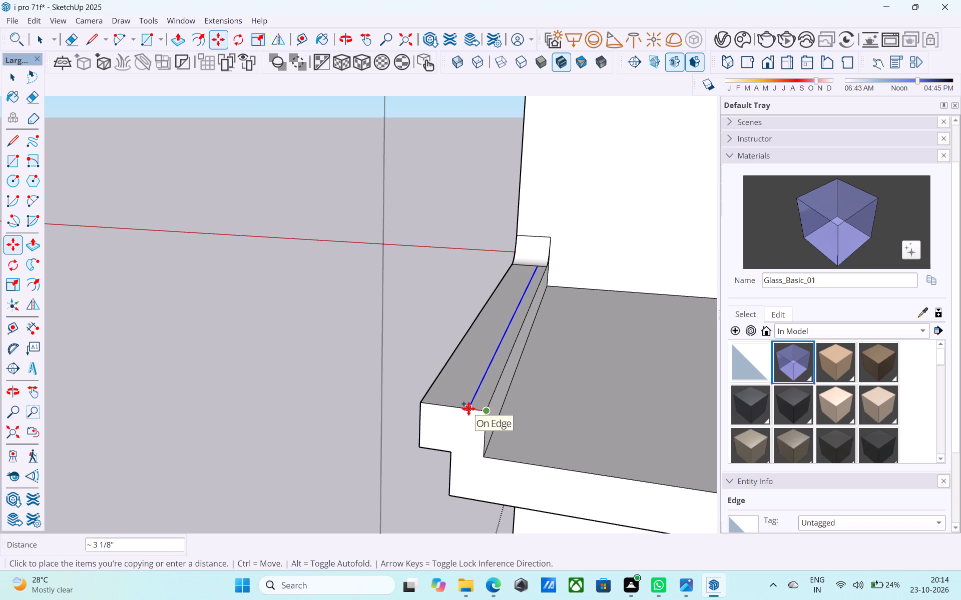
{"action": "key", "text": "3"}
{"action": "key", "text": "shift+quotedbl"}
{"action": "key", "text": "Return"}
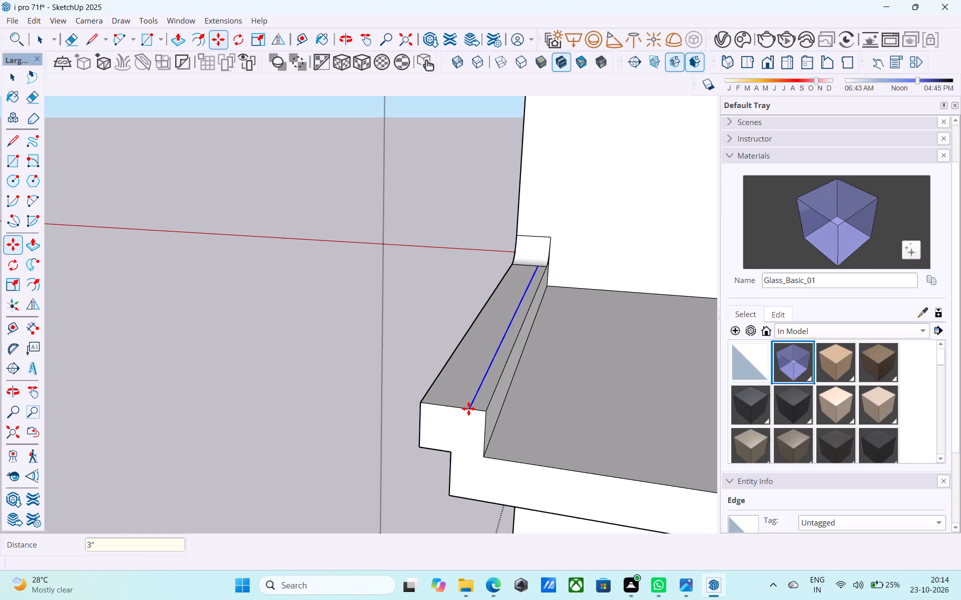
Pull the narrow 3" strip along the ledge's inner side up 2' to form a parapet.
{"action": "key", "text": "space"}
{"action": "left_click", "coordinate": [485, 394]}
{"action": "key", "text": "p"}
{"action": "left_click", "coordinate": [485, 394]}
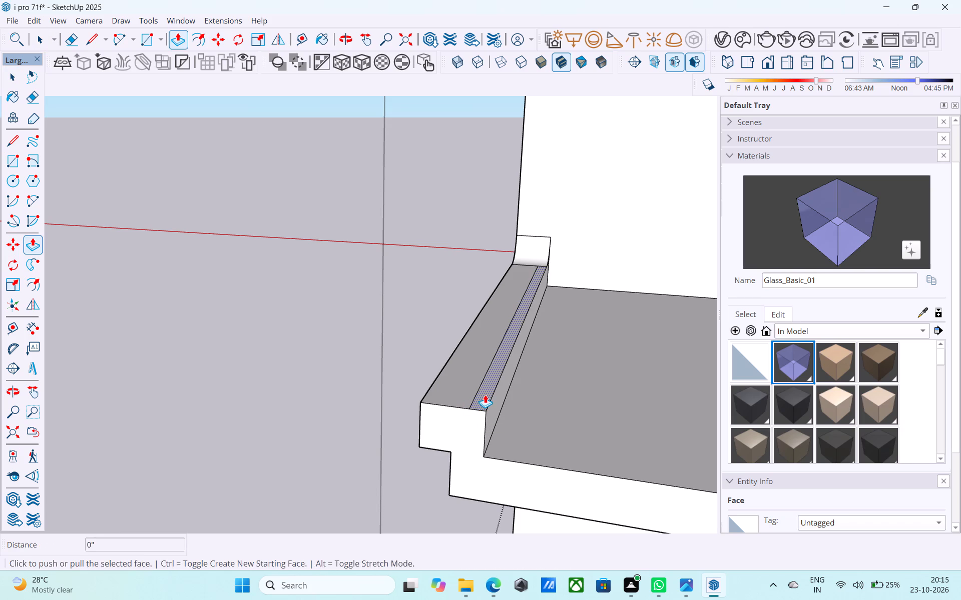
{"action": "key", "text": "3"}
{"action": "key", "text": "BackSpace"}
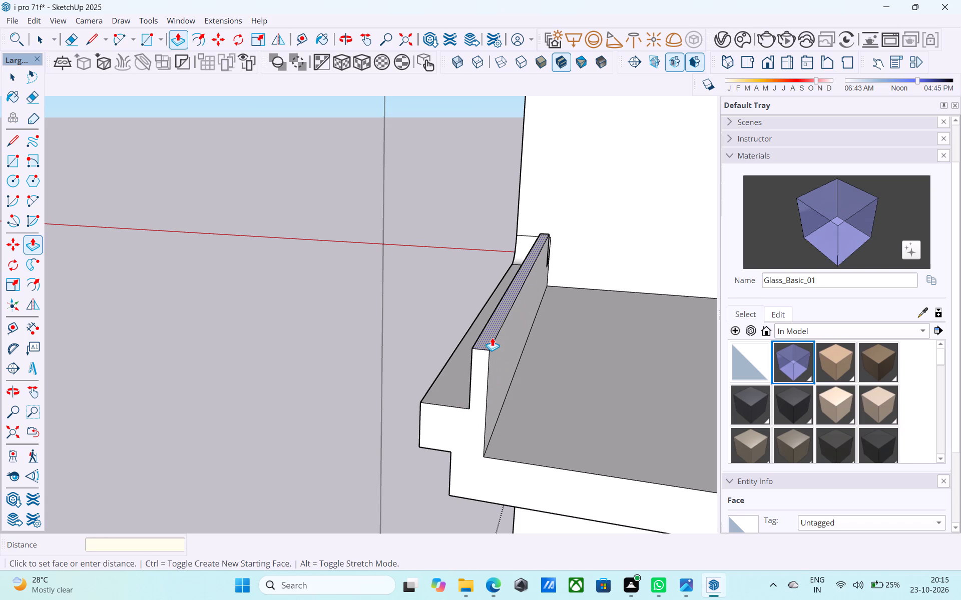
{"action": "type", "text": "22.5'"}
{"action": "key", "text": "Return"}
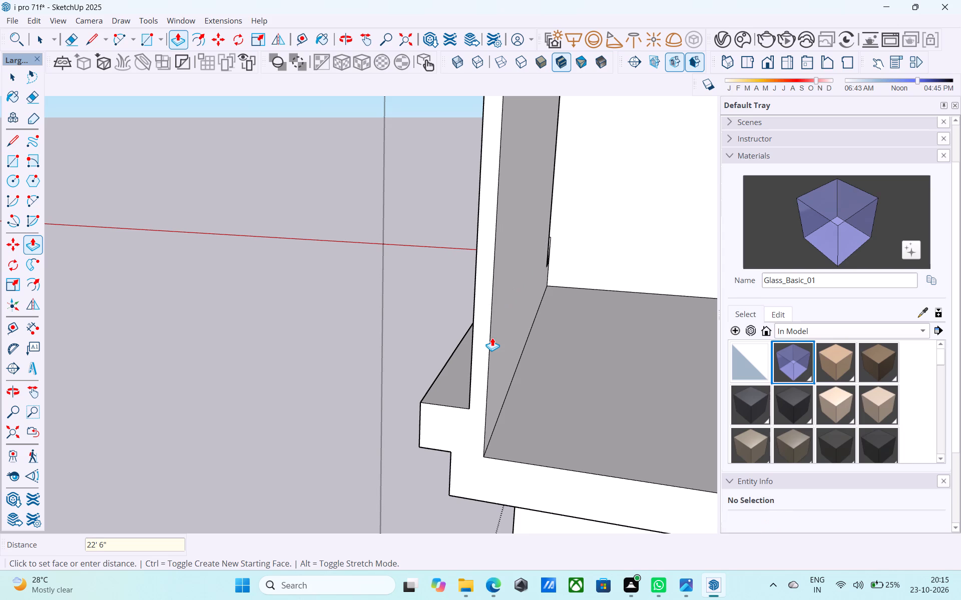
{"action": "type", "text": "2'"}
{"action": "key", "text": "Return"}
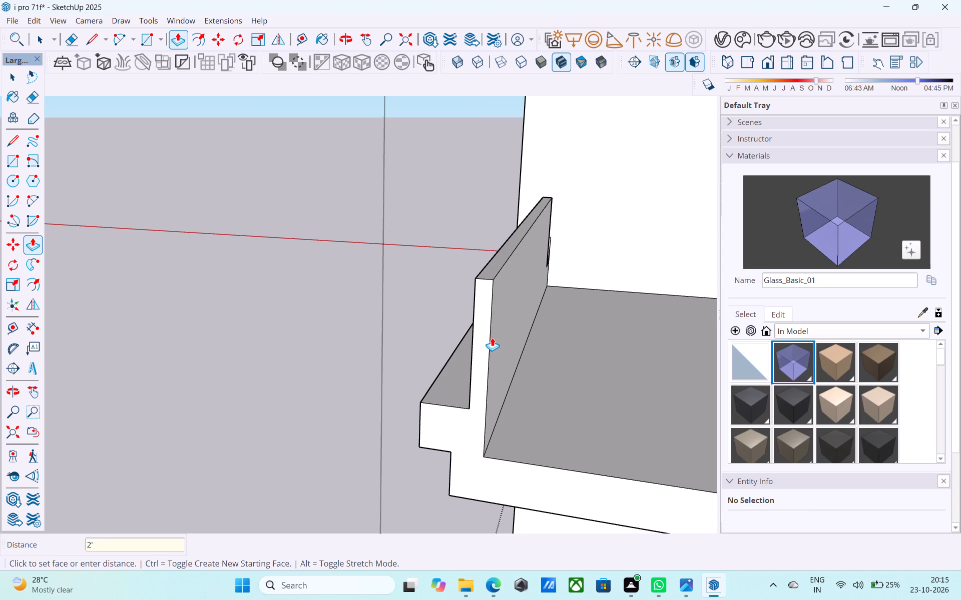
Extend the parapet's end face at the lower band's bend 9" to close the gap to the side wall.
{"action": "scroll", "coordinate": [491, 335], "scroll_direction": "down", "scroll_amount": 6}
{"action": "middle_click_drag", "start_coordinate": [491, 335], "coordinate": [875, 298]}
{"action": "scroll", "coordinate": [452, 305], "scroll_direction": "down", "scroll_amount": 10}
{"action": "middle_click_drag", "start_coordinate": [453, 313], "coordinate": [533, 338]}
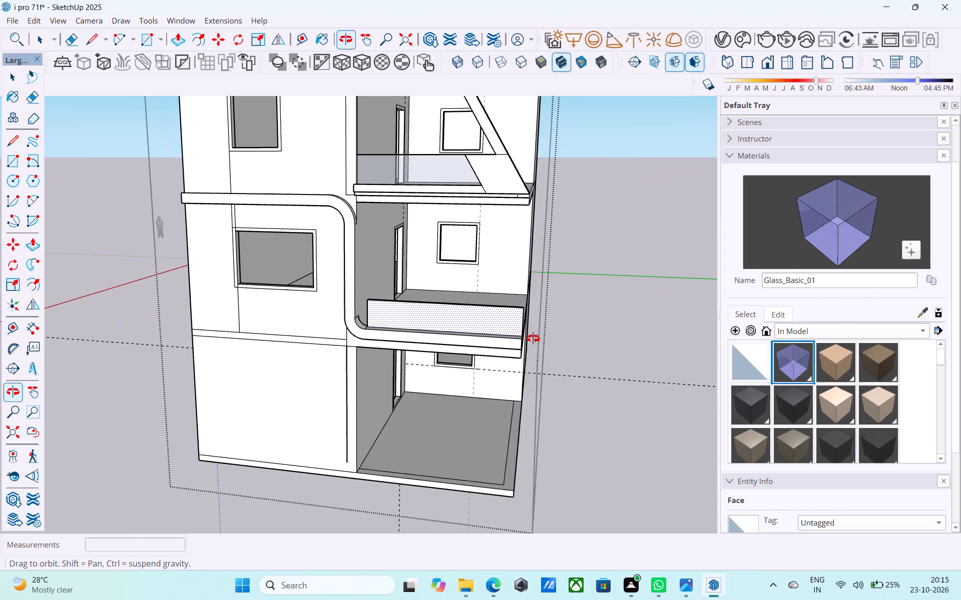
{"action": "middle_click_drag", "start_coordinate": [533, 338], "coordinate": [547, 348]}
{"action": "scroll", "coordinate": [434, 326], "scroll_direction": "up", "scroll_amount": 9}
{"action": "middle_click_drag", "start_coordinate": [324, 312], "coordinate": [535, 322]}
{"action": "scroll", "coordinate": [320, 330], "scroll_direction": "up", "scroll_amount": 3}
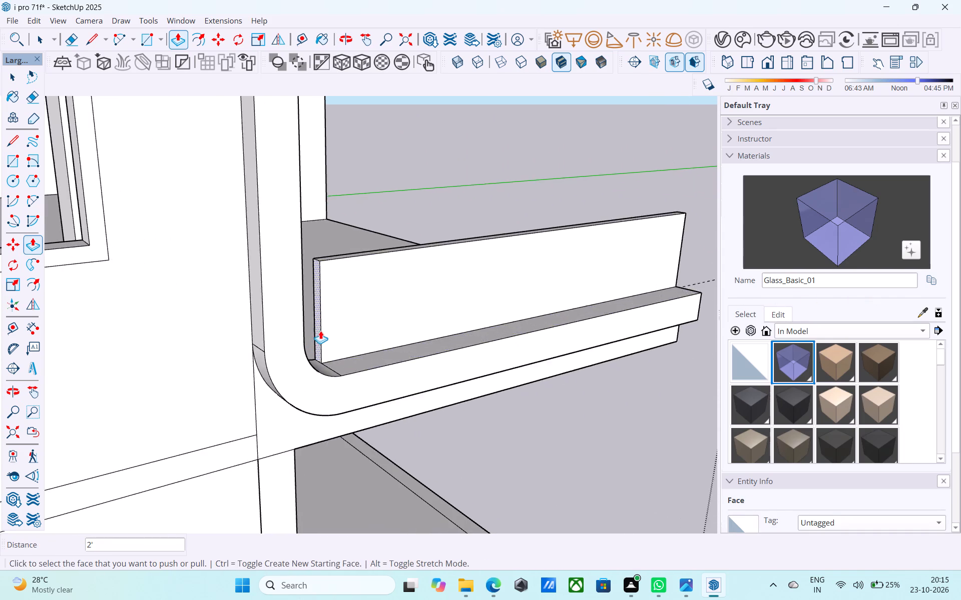
{"action": "scroll", "coordinate": [320, 330], "scroll_direction": "up", "scroll_amount": 4}
{"action": "left_click", "coordinate": [316, 326]}
{"action": "middle_click_drag", "start_coordinate": [289, 327], "coordinate": [111, 335]}
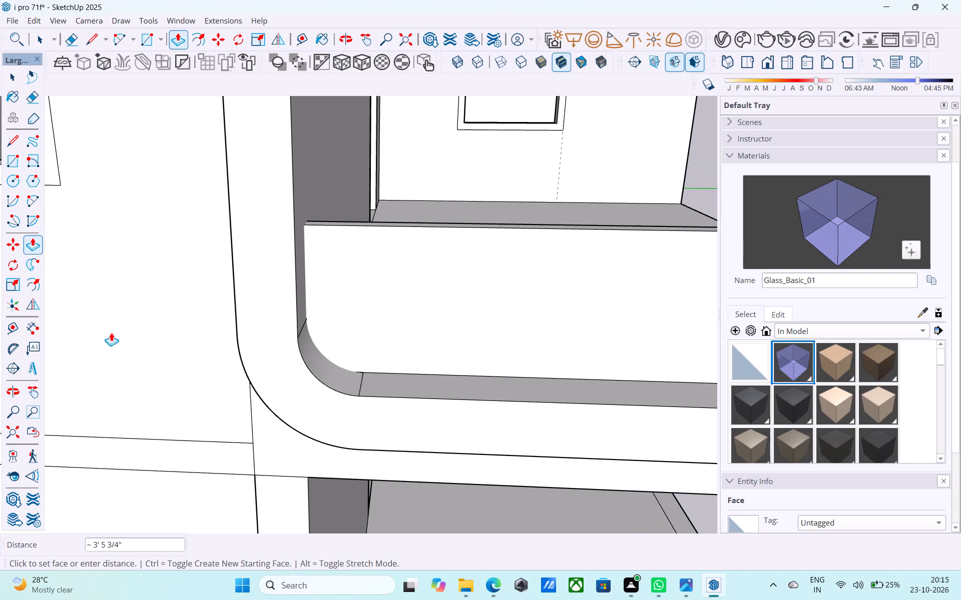
{"action": "left_click", "coordinate": [304, 194]}
Draw a 3" line across the parapet's open end at the height of the ledge's top, parallel to the red axis.
{"action": "middle_click_drag", "start_coordinate": [310, 201], "coordinate": [73, 256]}
{"action": "scroll", "coordinate": [114, 251], "scroll_direction": "down", "scroll_amount": 5}
{"action": "middle_click_drag", "start_coordinate": [294, 258], "coordinate": [63, 226]}
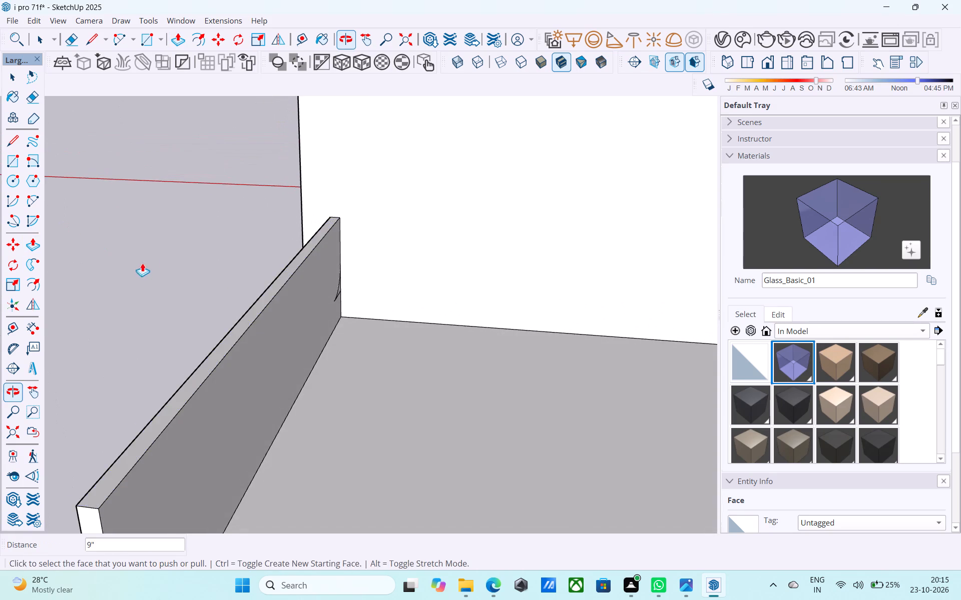
{"action": "scroll", "coordinate": [248, 206], "scroll_direction": "down", "scroll_amount": 6}
{"action": "middle_click_drag", "start_coordinate": [241, 232], "coordinate": [290, 221]}
{"action": "key", "text": "l"}
{"action": "scroll", "coordinate": [363, 342], "scroll_direction": "up", "scroll_amount": 5}
{"action": "left_click", "coordinate": [344, 360]}
{"action": "scroll", "coordinate": [361, 361], "scroll_direction": "up", "scroll_amount": 5}
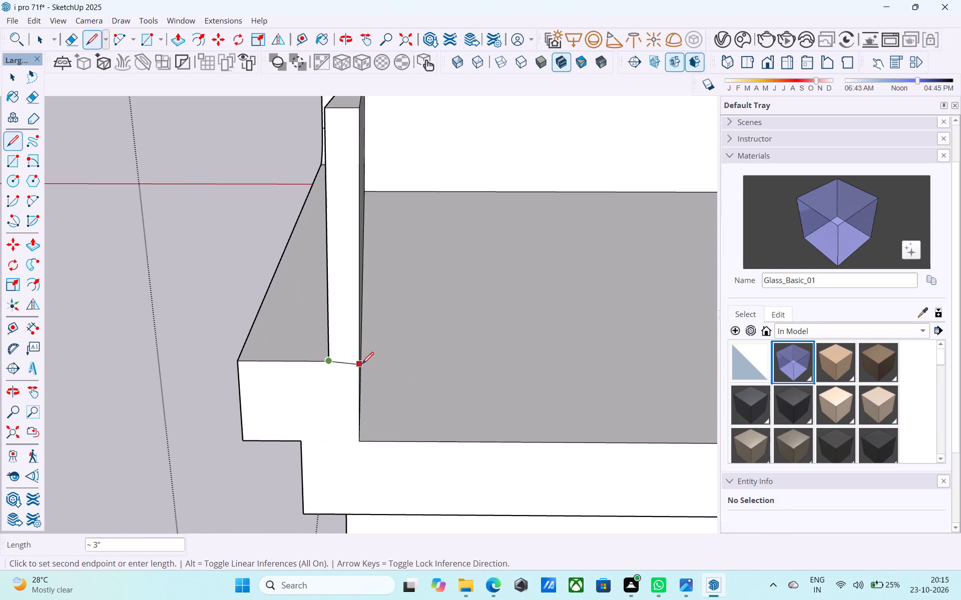
{"action": "scroll", "coordinate": [359, 362], "scroll_direction": "up", "scroll_amount": 14}
{"action": "middle_click_drag", "start_coordinate": [358, 362], "coordinate": [294, 361]}
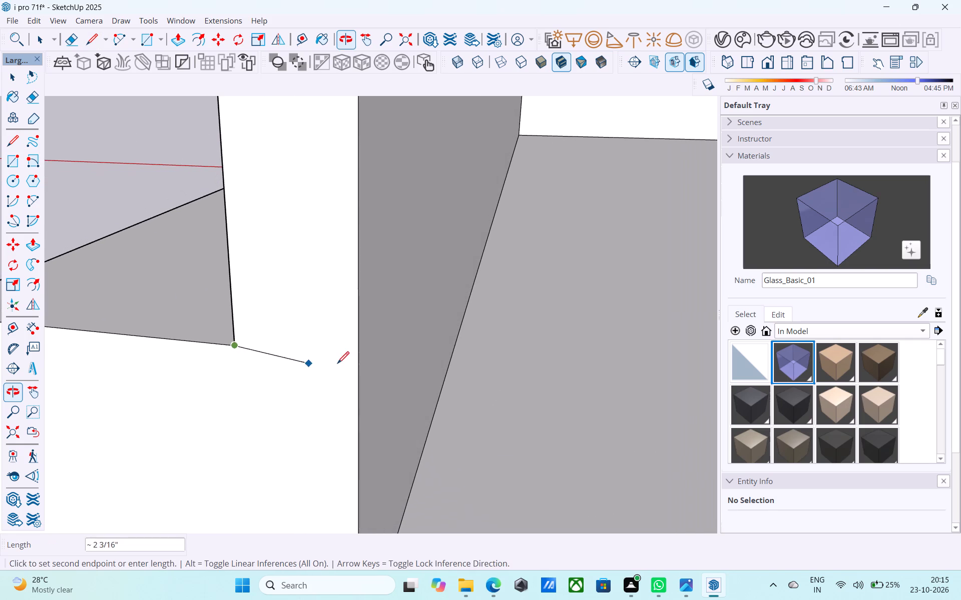
{"action": "key", "text": "Right"}
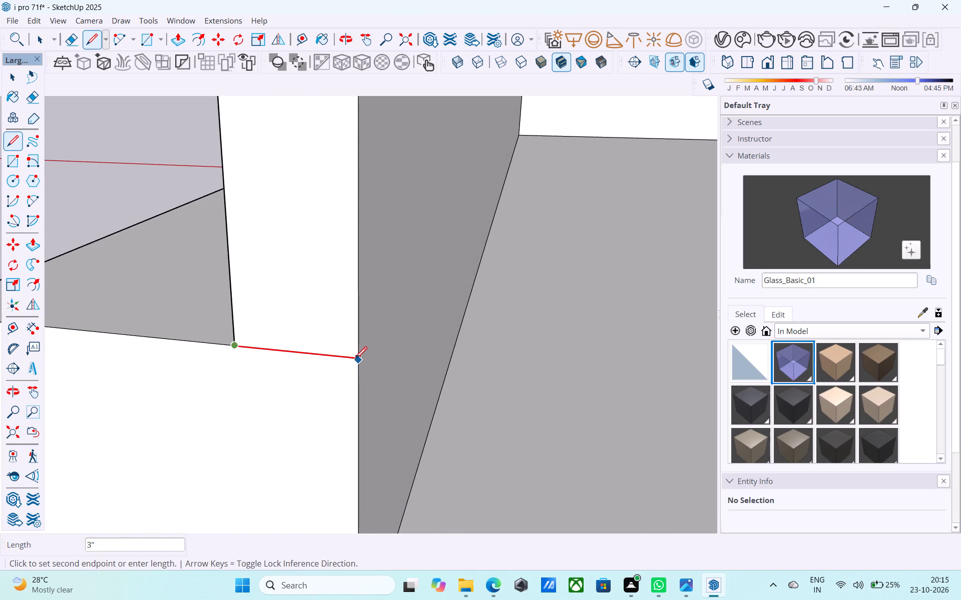
{"action": "left_click", "coordinate": [358, 359]}
Draw a line along the parapet's inner face at ledge-top height, from the open end to the side wall.
{"action": "left_click", "coordinate": [356, 362]}
{"action": "scroll", "coordinate": [402, 293], "scroll_direction": "down", "scroll_amount": 7}
{"action": "middle_click_drag", "start_coordinate": [435, 237], "coordinate": [382, 234]}
{"action": "middle_click_drag", "start_coordinate": [411, 226], "coordinate": [256, 318]}
{"action": "scroll", "coordinate": [380, 289], "scroll_direction": "up", "scroll_amount": 8}
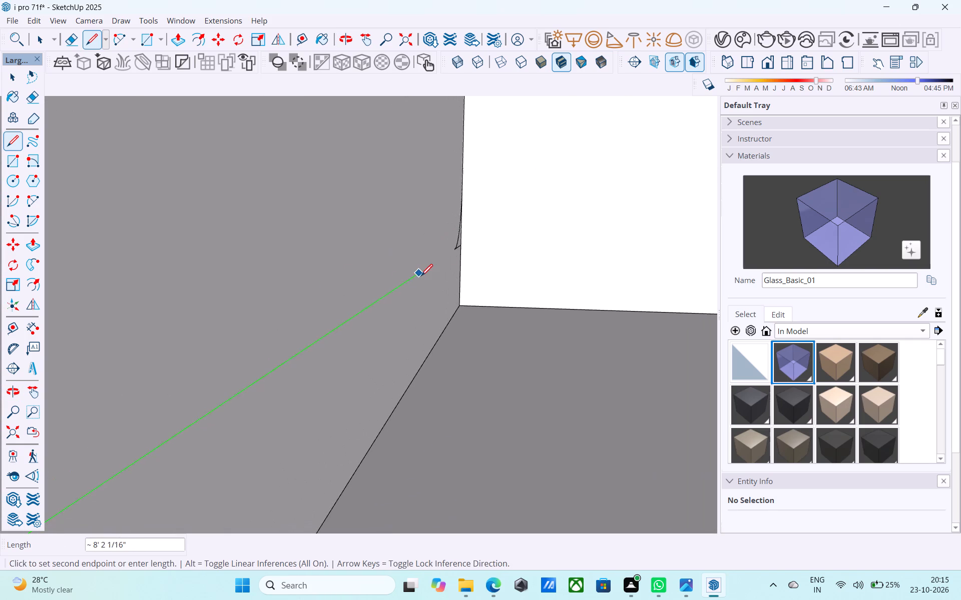
{"action": "scroll", "coordinate": [463, 250], "scroll_direction": "up", "scroll_amount": 14}
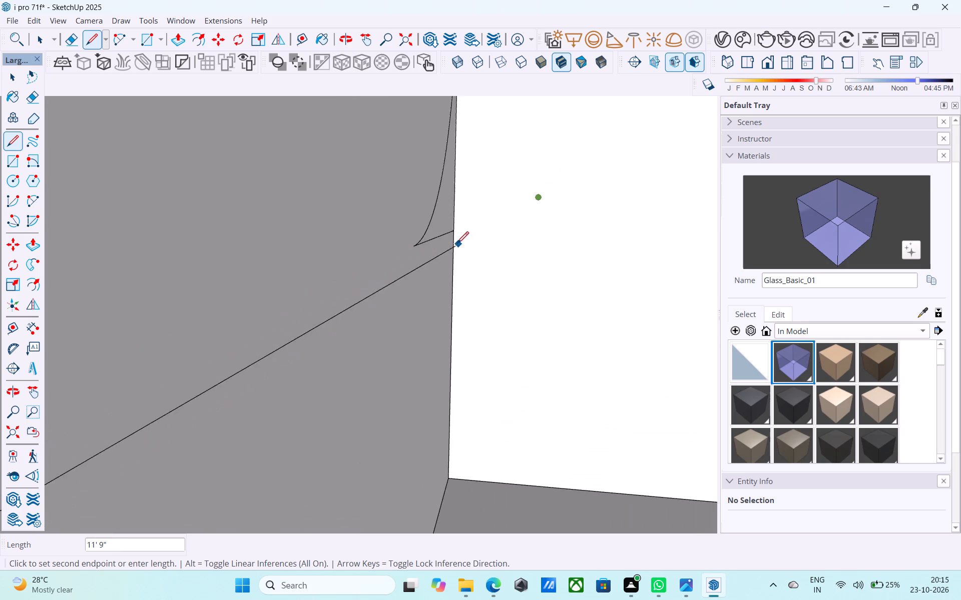
{"action": "left_click", "coordinate": [456, 236]}
{"action": "key", "text": "space"}
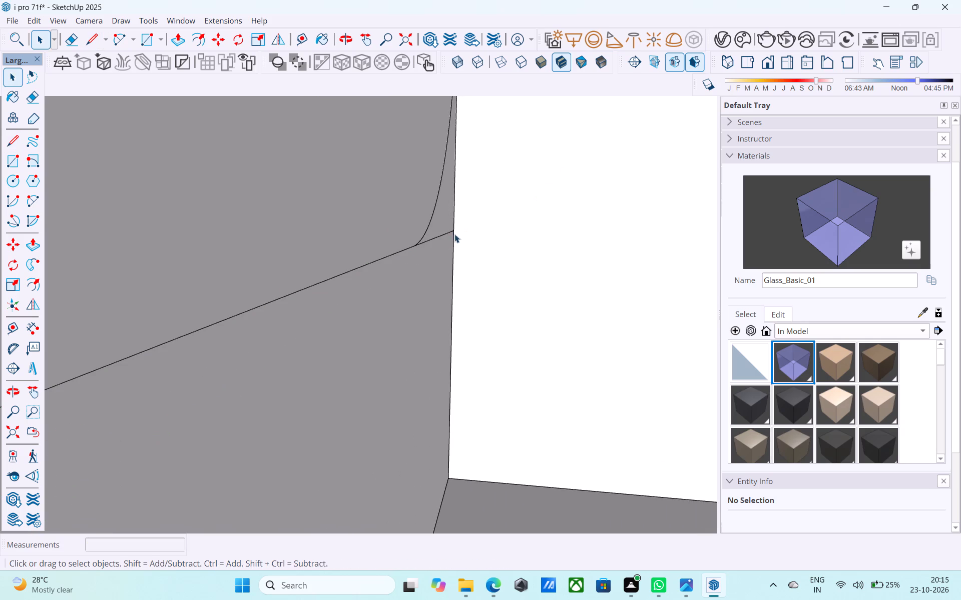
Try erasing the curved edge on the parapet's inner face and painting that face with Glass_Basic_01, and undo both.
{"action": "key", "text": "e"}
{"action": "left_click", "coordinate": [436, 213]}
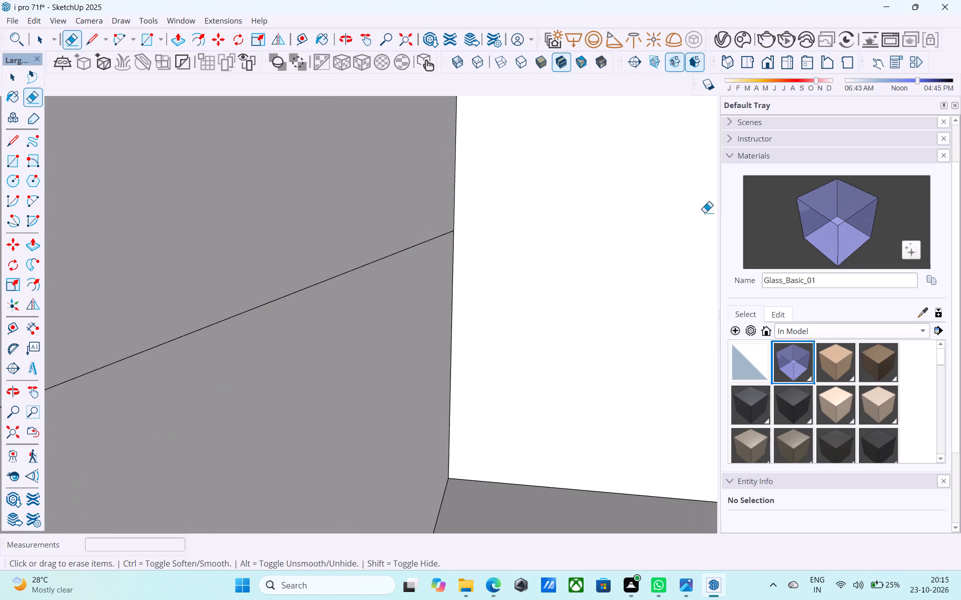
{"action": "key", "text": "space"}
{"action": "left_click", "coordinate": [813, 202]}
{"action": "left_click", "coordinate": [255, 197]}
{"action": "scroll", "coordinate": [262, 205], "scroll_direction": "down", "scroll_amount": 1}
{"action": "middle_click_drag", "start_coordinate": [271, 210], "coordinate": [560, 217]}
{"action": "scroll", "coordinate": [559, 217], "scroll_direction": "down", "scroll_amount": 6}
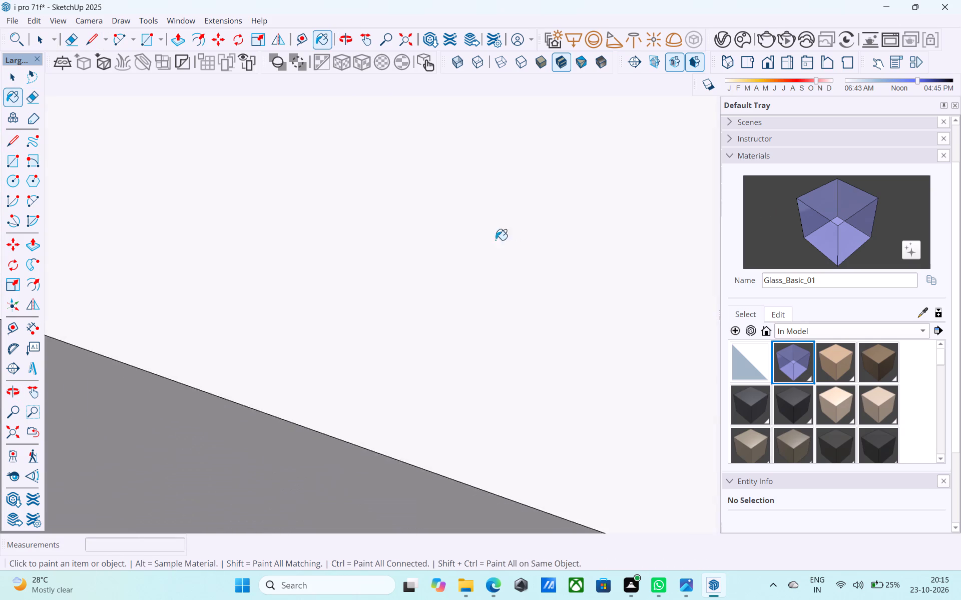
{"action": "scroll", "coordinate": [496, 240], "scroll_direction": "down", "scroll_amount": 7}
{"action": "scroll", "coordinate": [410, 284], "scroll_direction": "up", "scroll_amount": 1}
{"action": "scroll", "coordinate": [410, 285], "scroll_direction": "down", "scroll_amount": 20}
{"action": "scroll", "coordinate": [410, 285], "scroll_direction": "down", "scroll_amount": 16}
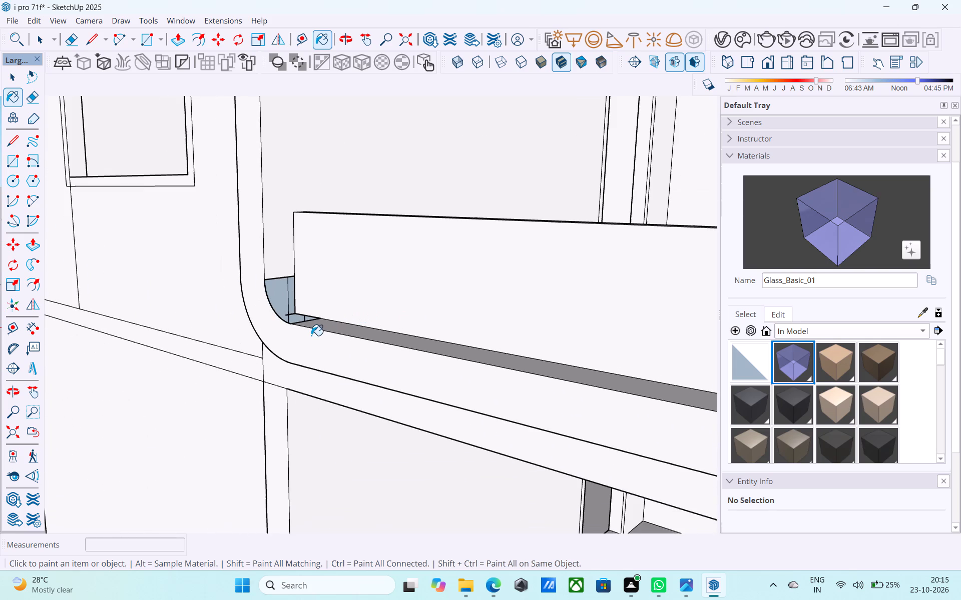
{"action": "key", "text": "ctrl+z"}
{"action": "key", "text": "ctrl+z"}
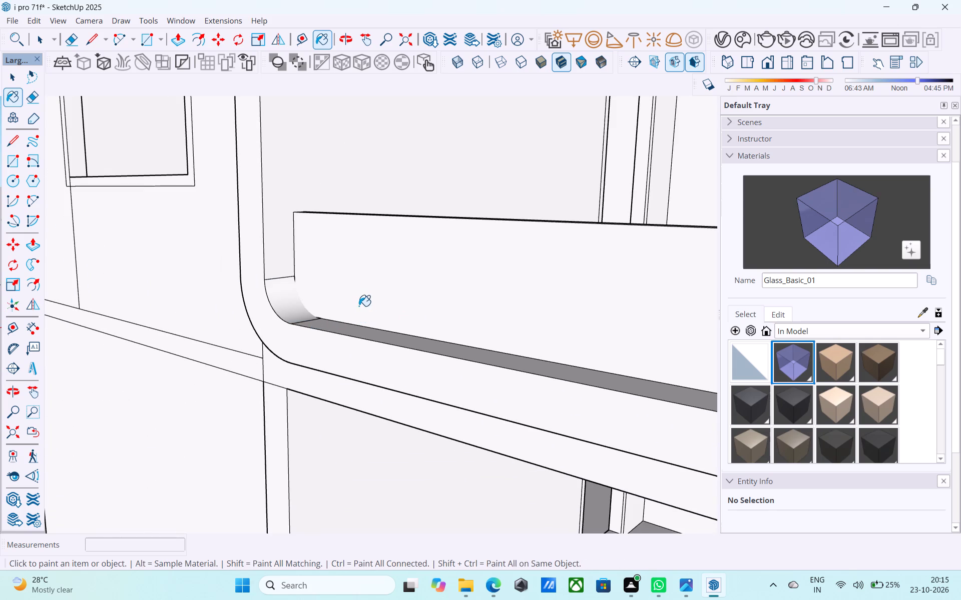
Paint the outer and inner faces of the lower parapet with Glass_Basic_01.
{"action": "left_click", "coordinate": [370, 298]}
{"action": "middle_click_drag", "start_coordinate": [394, 299], "coordinate": [38, 308]}
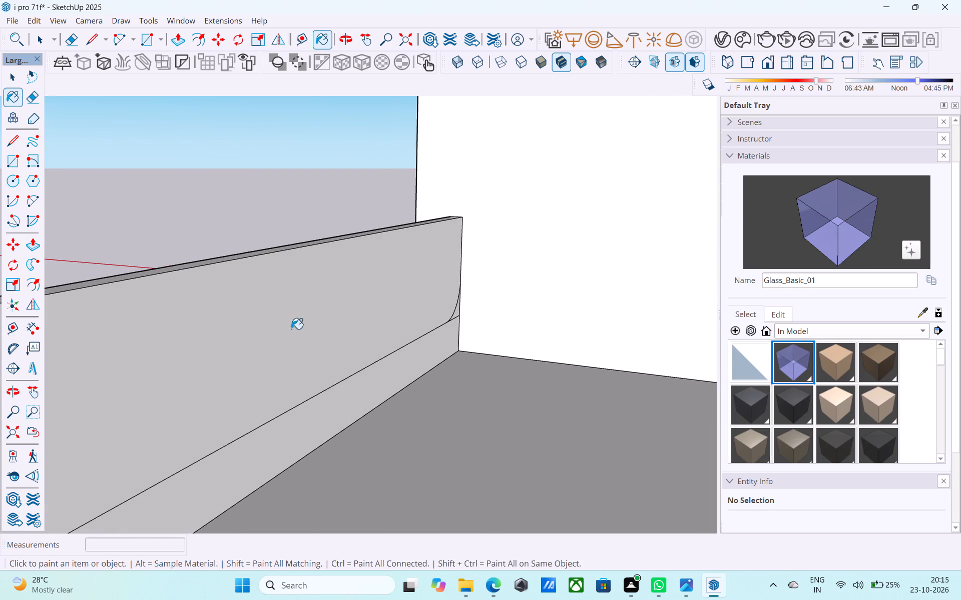
{"action": "left_click", "coordinate": [308, 320]}
Examine the lower glazed parapet up close and the whole front facade with both curved bands.
{"action": "middle_click_drag", "start_coordinate": [308, 320], "coordinate": [604, 265]}
{"action": "scroll", "coordinate": [579, 266], "scroll_direction": "down", "scroll_amount": 5}
{"action": "middle_click_drag", "start_coordinate": [358, 315], "coordinate": [563, 308]}
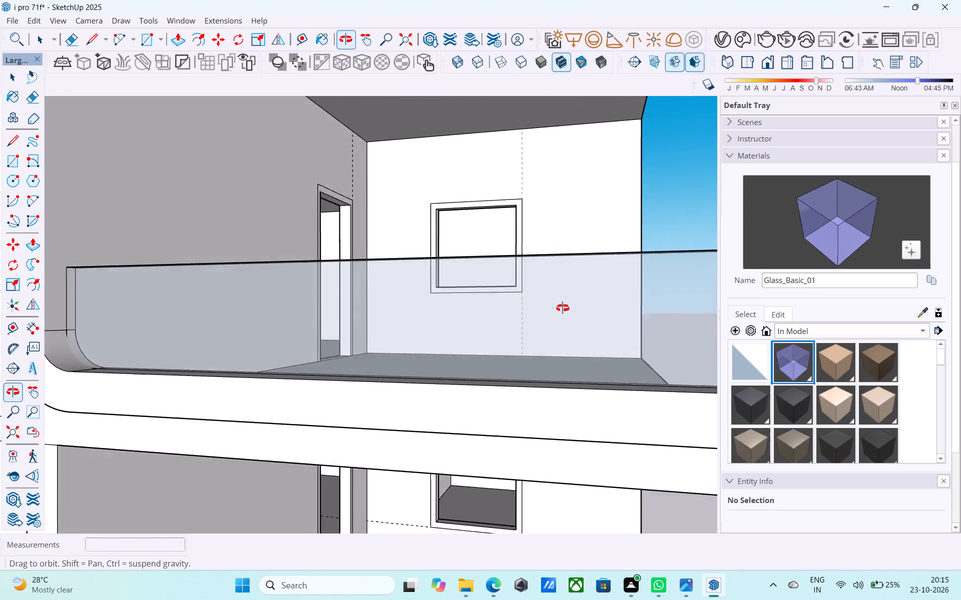
{"action": "middle_click_drag", "start_coordinate": [563, 308], "coordinate": [564, 308]}
{"action": "scroll", "coordinate": [406, 296], "scroll_direction": "down", "scroll_amount": 10}
{"action": "middle_click_drag", "start_coordinate": [341, 319], "coordinate": [386, 399]}
{"action": "scroll", "coordinate": [326, 347], "scroll_direction": "down", "scroll_amount": 4}
{"action": "middle_click_drag", "start_coordinate": [315, 352], "coordinate": [318, 339]}
{"action": "scroll", "coordinate": [311, 349], "scroll_direction": "down", "scroll_amount": 6}
{"action": "middle_click_drag", "start_coordinate": [298, 372], "coordinate": [283, 360]}
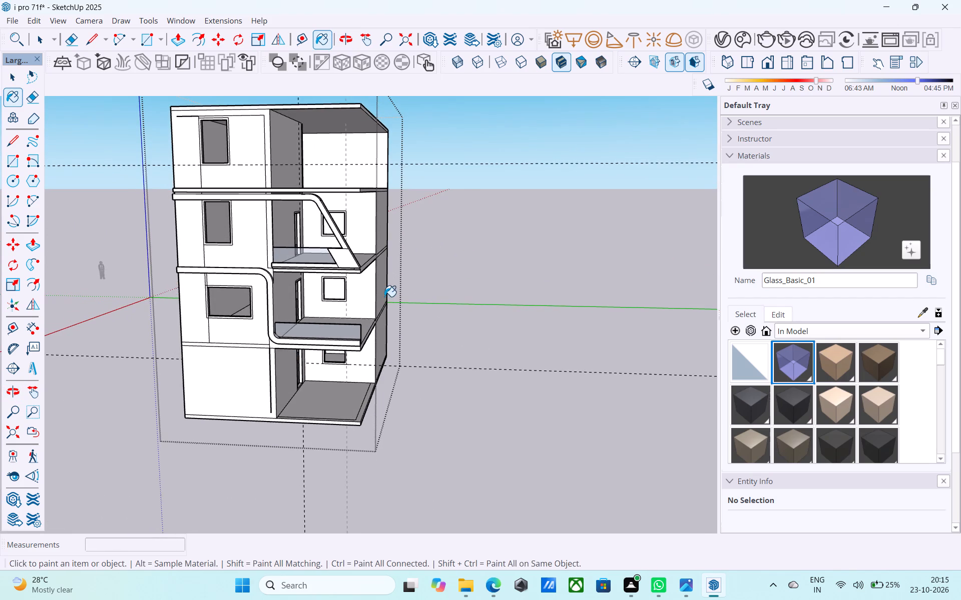
{"action": "scroll", "coordinate": [384, 296], "scroll_direction": "up", "scroll_amount": 6}
{"action": "middle_click_drag", "start_coordinate": [370, 312], "coordinate": [396, 303]}
{"action": "scroll", "coordinate": [401, 304], "scroll_direction": "down", "scroll_amount": 11}
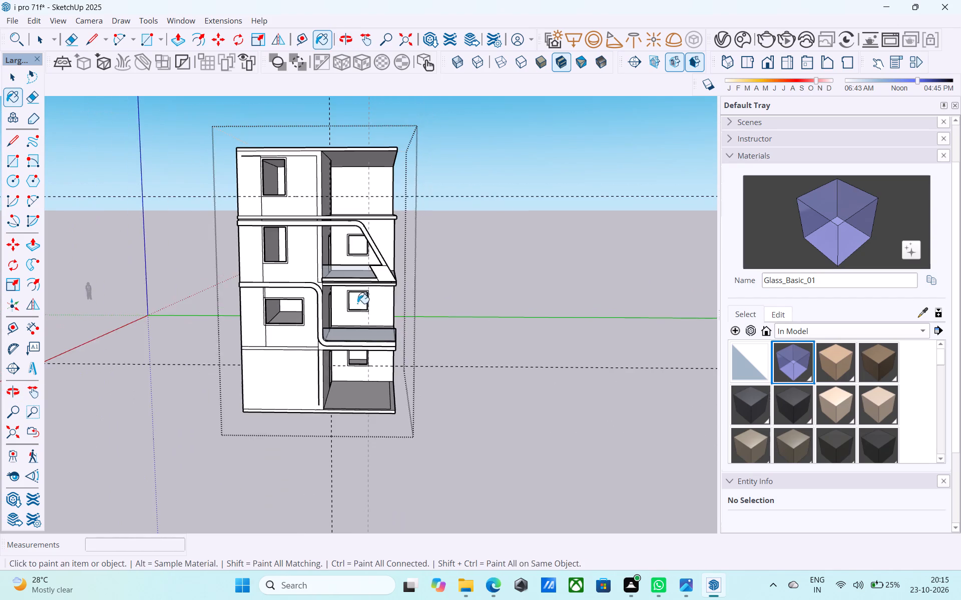
{"action": "scroll", "coordinate": [328, 196], "scroll_direction": "up", "scroll_amount": 4}
Save the model with the new glazed parapet on the lower band.
{"action": "key", "text": "ctrl+s"}
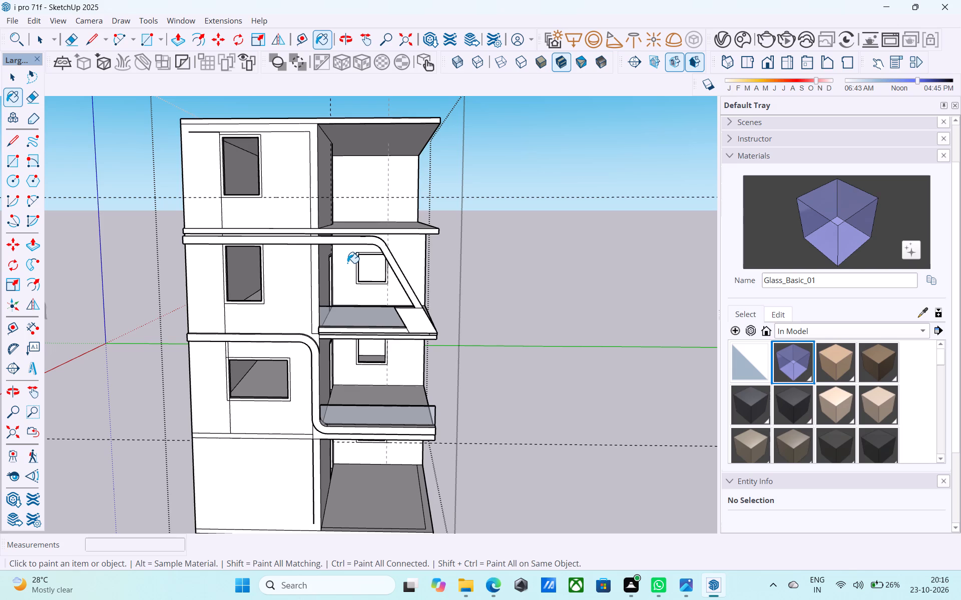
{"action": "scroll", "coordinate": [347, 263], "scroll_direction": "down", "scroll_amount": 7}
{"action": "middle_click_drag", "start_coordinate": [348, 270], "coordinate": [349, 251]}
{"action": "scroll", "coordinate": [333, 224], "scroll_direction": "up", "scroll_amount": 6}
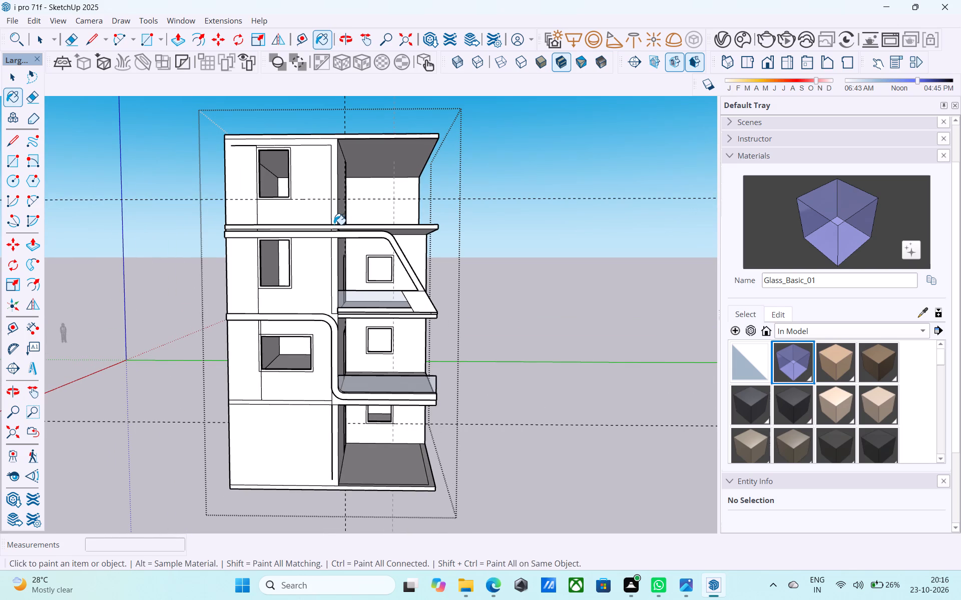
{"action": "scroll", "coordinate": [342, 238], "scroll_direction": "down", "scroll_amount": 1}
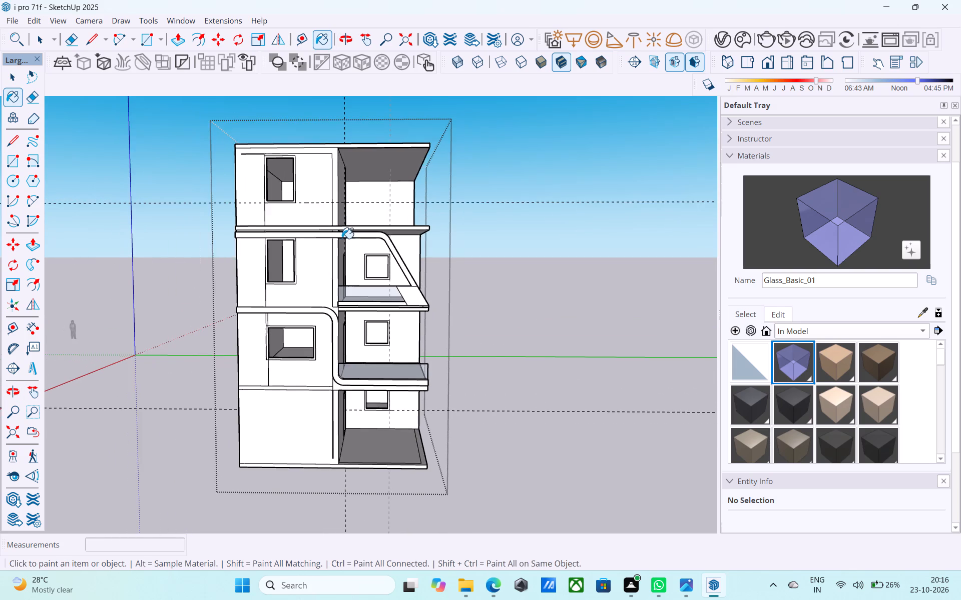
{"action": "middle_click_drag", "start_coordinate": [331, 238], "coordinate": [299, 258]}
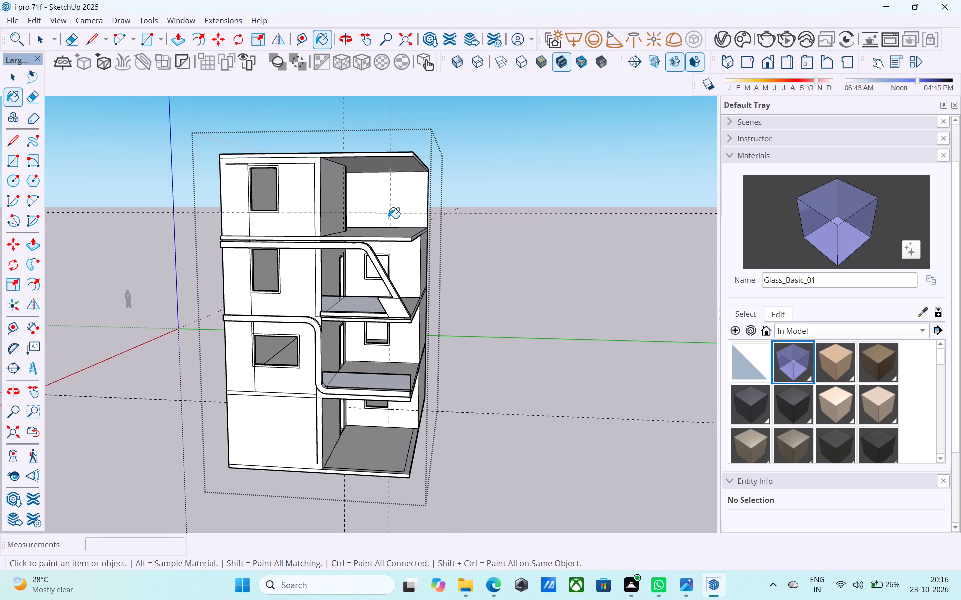
Draw a 9' 9" vertical line from the upper balcony's outer slab corner to the floor slab below and delete the face it closes.
{"action": "middle_click_drag", "start_coordinate": [398, 249], "coordinate": [213, 229]}
{"action": "scroll", "coordinate": [280, 245], "scroll_direction": "up", "scroll_amount": 9}
{"action": "middle_click_drag", "start_coordinate": [298, 251], "coordinate": [283, 225]}
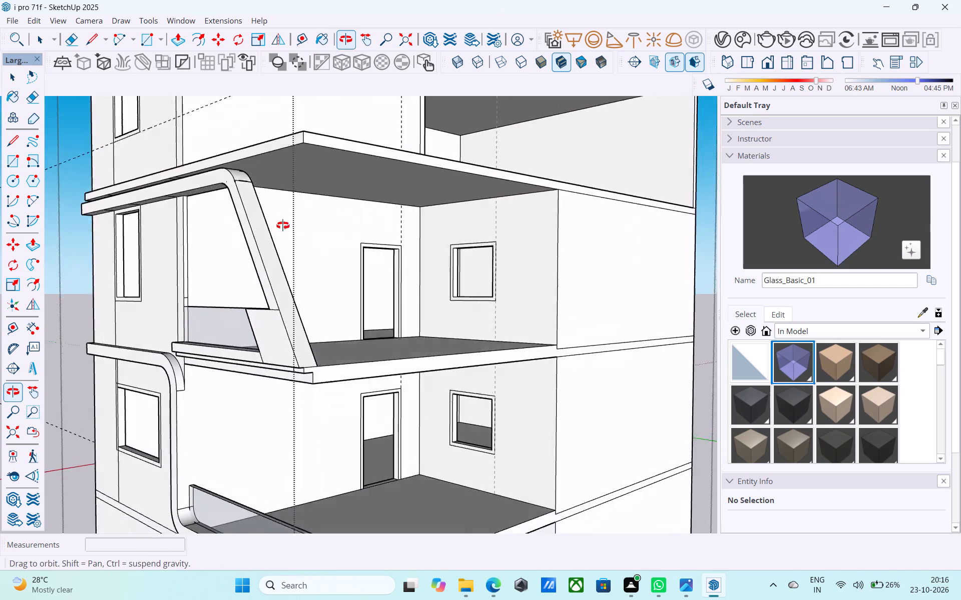
{"action": "middle_click_drag", "start_coordinate": [283, 225], "coordinate": [298, 255]}
{"action": "scroll", "coordinate": [315, 248], "scroll_direction": "up", "scroll_amount": 1}
{"action": "key", "text": "l"}
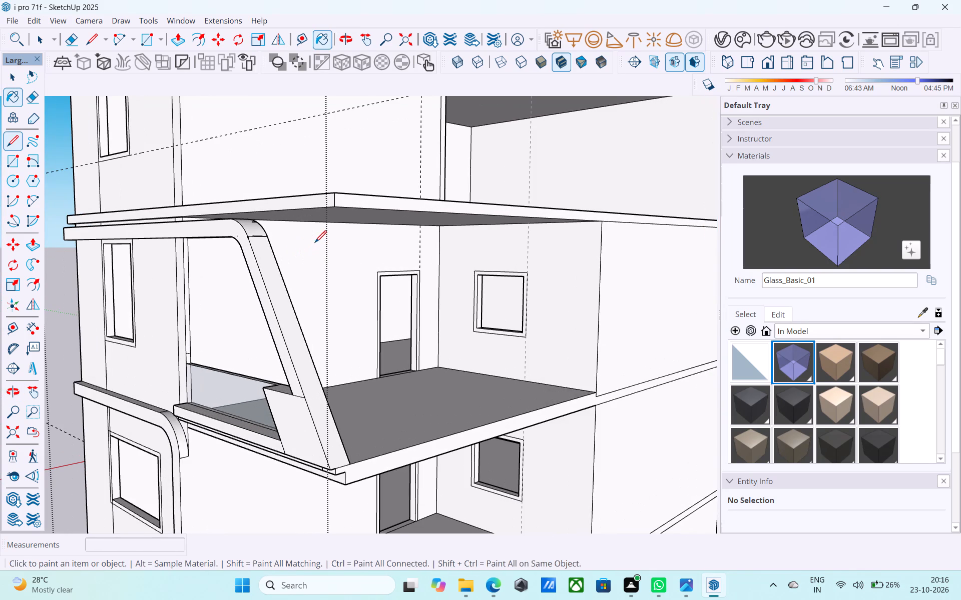
{"action": "middle_click_drag", "start_coordinate": [315, 243], "coordinate": [333, 296], "text": "shift"}
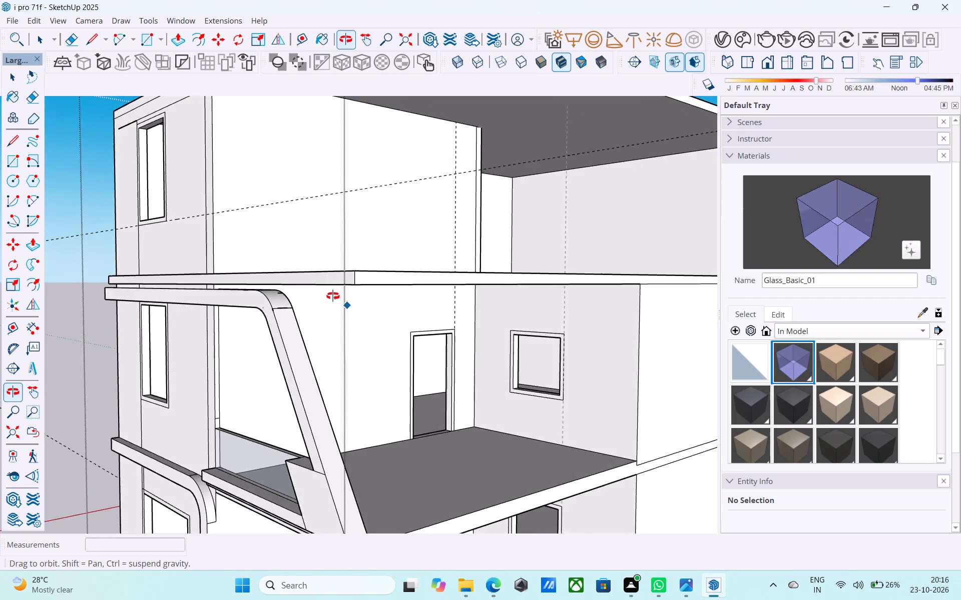
{"action": "middle_click_drag", "start_coordinate": [333, 296], "coordinate": [333, 295], "text": "shift"}
{"action": "scroll", "coordinate": [345, 277], "scroll_direction": "up", "scroll_amount": 4}
{"action": "left_click", "coordinate": [361, 284]}
{"action": "scroll", "coordinate": [363, 287], "scroll_direction": "down", "scroll_amount": 5}
{"action": "middle_click_drag", "start_coordinate": [361, 288], "coordinate": [337, 219]}
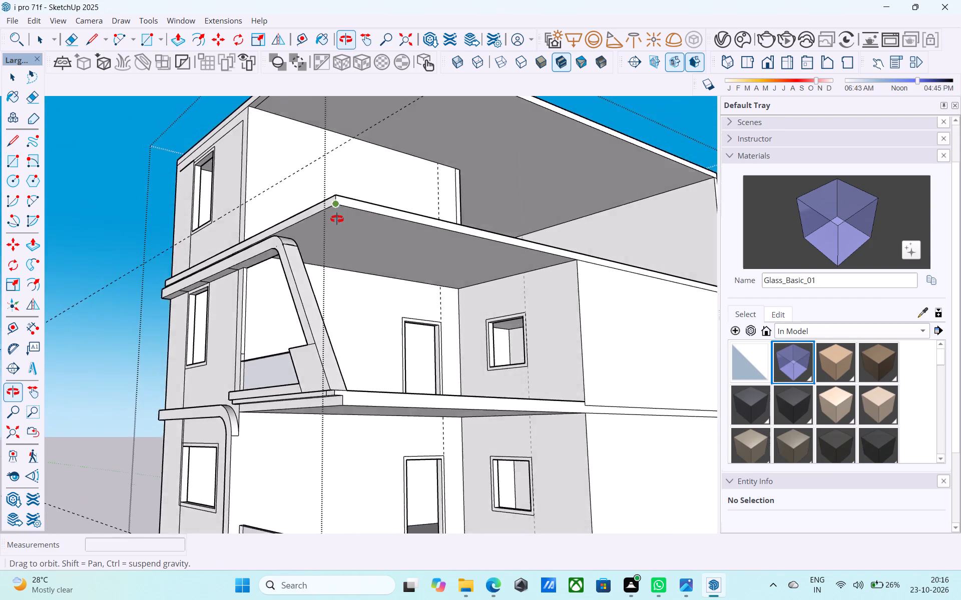
{"action": "middle_click_drag", "start_coordinate": [337, 219], "coordinate": [325, 267]}
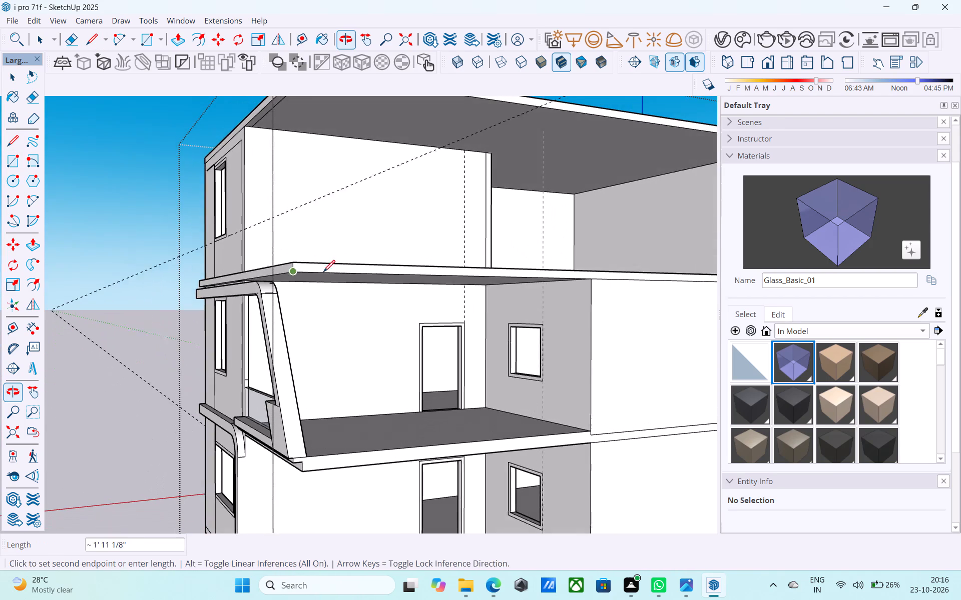
{"action": "scroll", "coordinate": [297, 458], "scroll_direction": "up", "scroll_amount": 3}
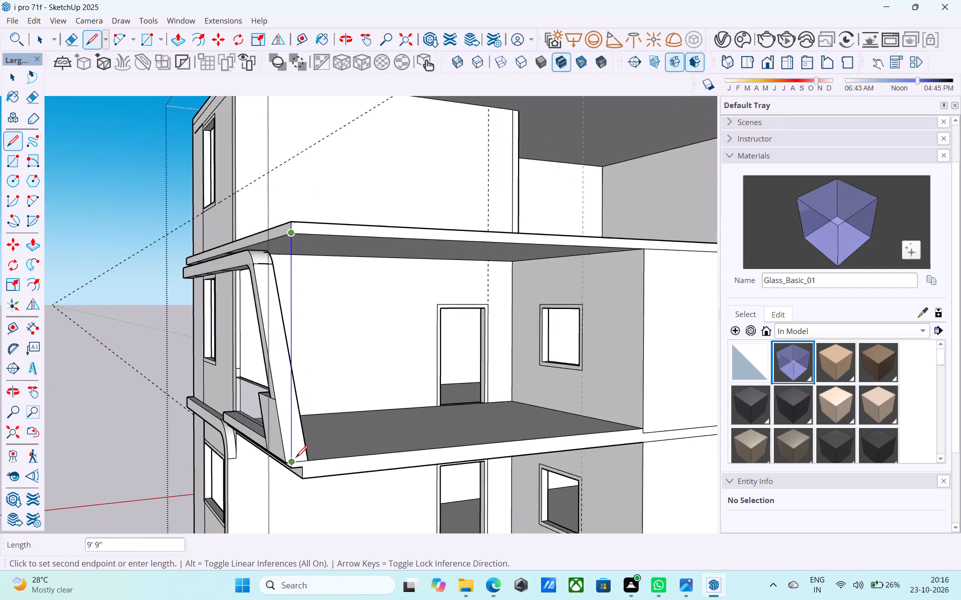
{"action": "left_click", "coordinate": [296, 458]}
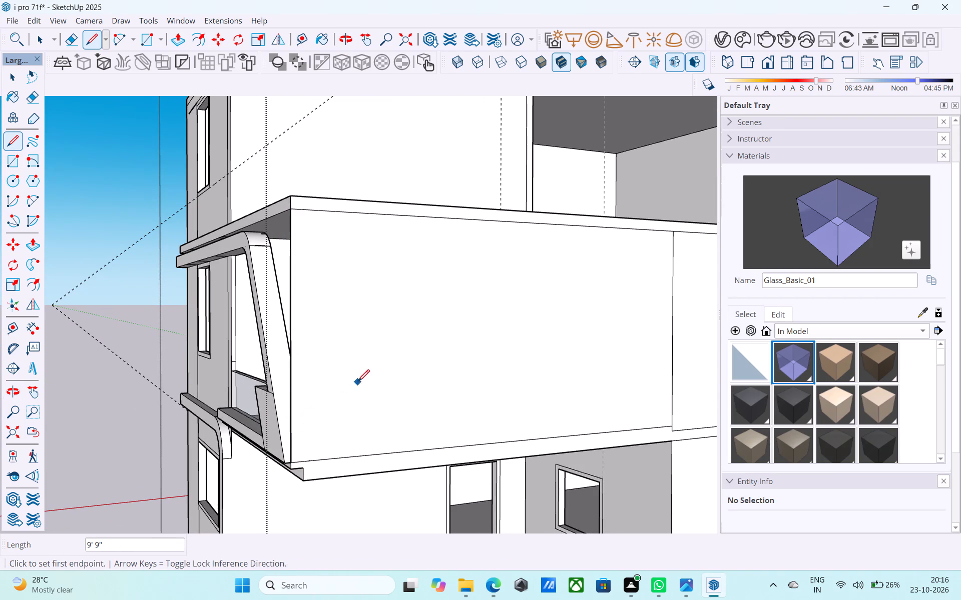
{"action": "key", "text": "space"}
{"action": "left_click", "coordinate": [360, 380]}
{"action": "key", "text": "Delete"}
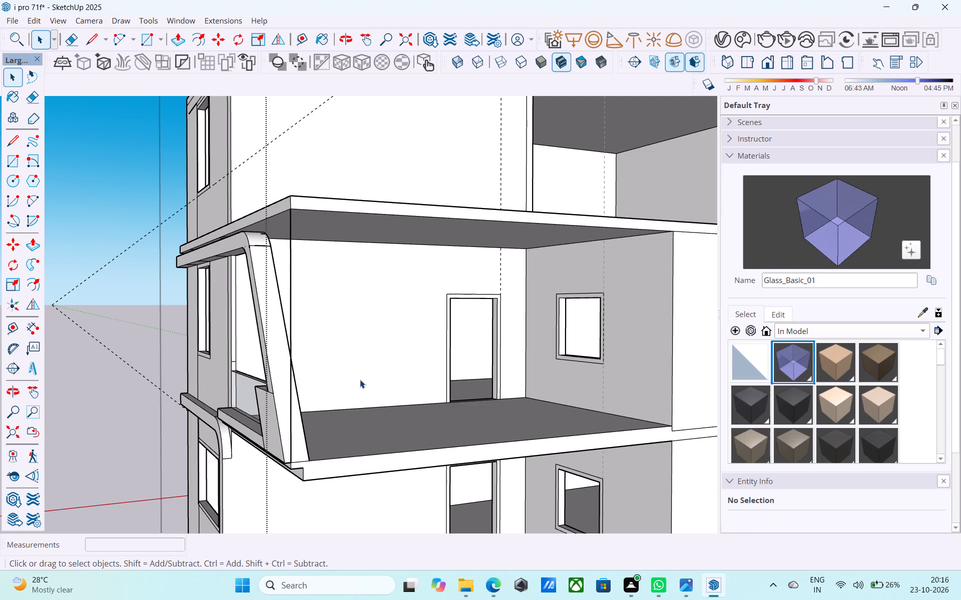
Draw a 3" line from the corner along the overhead slab's lower side edge and delete the face that forms below.
{"action": "key", "text": "l"}
{"action": "scroll", "coordinate": [284, 214], "scroll_direction": "up", "scroll_amount": 4}
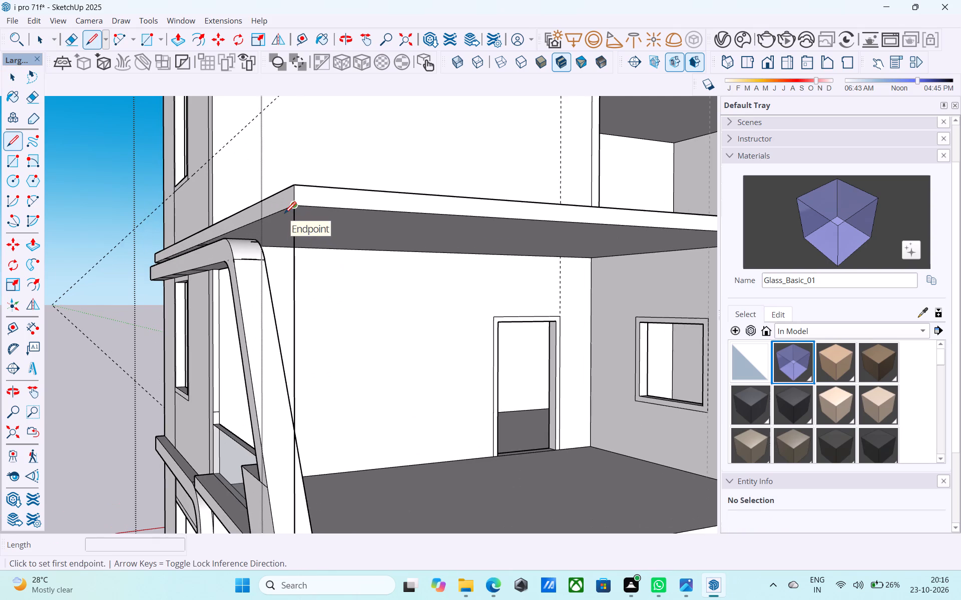
{"action": "scroll", "coordinate": [284, 214], "scroll_direction": "up", "scroll_amount": 4}
{"action": "left_click", "coordinate": [296, 205]}
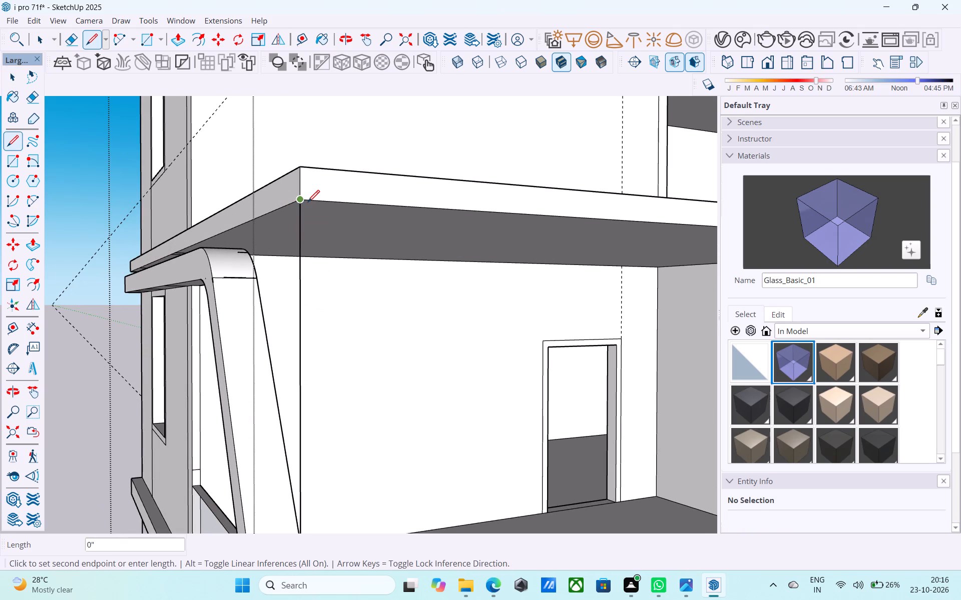
{"action": "left_click", "coordinate": [312, 201]}
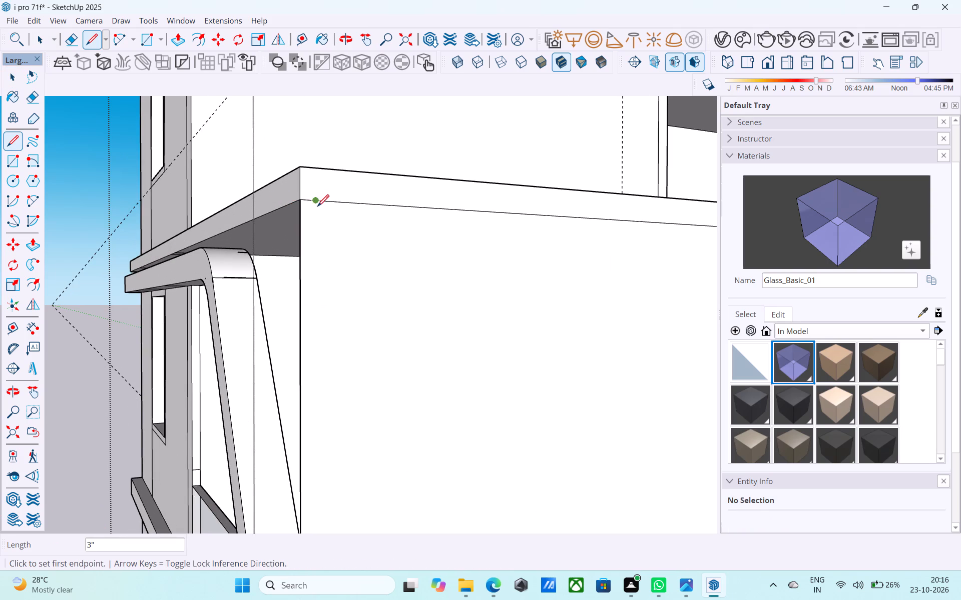
{"action": "key", "text": "space"}
{"action": "left_click", "coordinate": [333, 220]}
{"action": "key", "text": "Delete"}
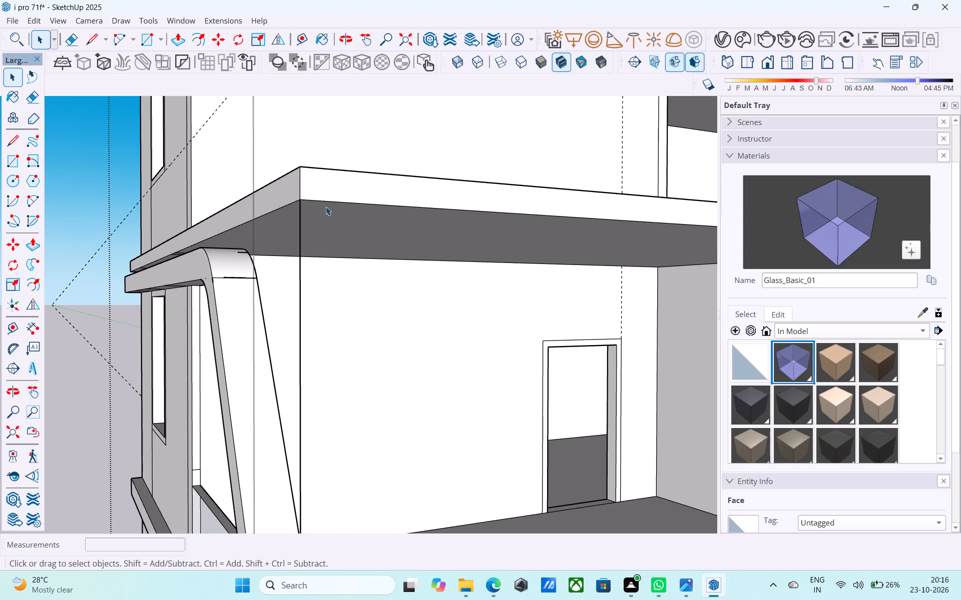
Draw a second 9' 9" vertical line 3" in from the corner and delete the large side face, keeping the narrow strip.
{"action": "key", "text": "l"}
{"action": "left_click", "coordinate": [317, 201]}
{"action": "scroll", "coordinate": [317, 199], "scroll_direction": "down", "scroll_amount": 6}
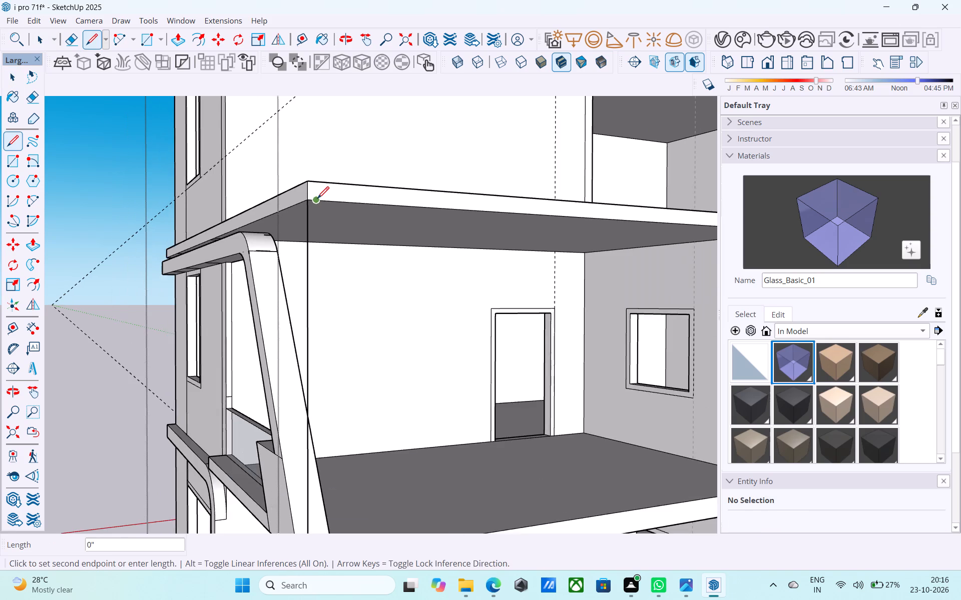
{"action": "scroll", "coordinate": [319, 207], "scroll_direction": "down", "scroll_amount": 9}
{"action": "scroll", "coordinate": [334, 356], "scroll_direction": "up", "scroll_amount": 15}
{"action": "middle_click_drag", "start_coordinate": [314, 355], "coordinate": [294, 429]}
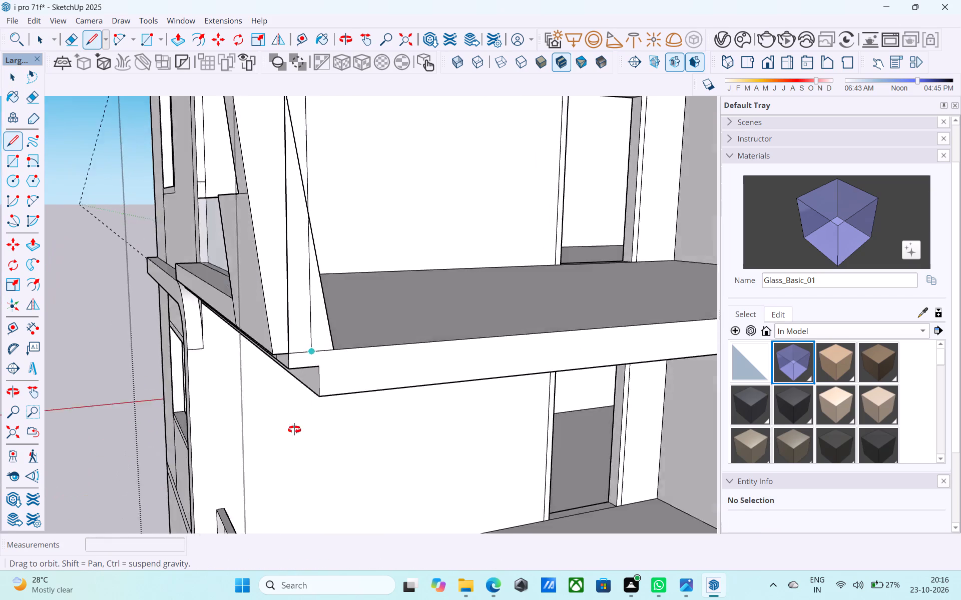
{"action": "middle_click_drag", "start_coordinate": [294, 429], "coordinate": [292, 457]}
{"action": "scroll", "coordinate": [300, 358], "scroll_direction": "up", "scroll_amount": 4}
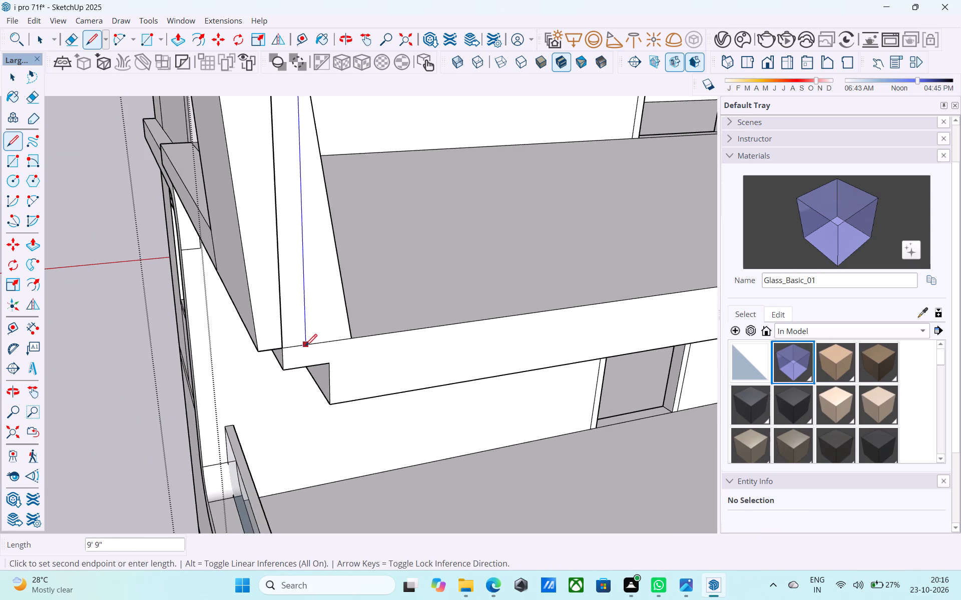
{"action": "left_click", "coordinate": [305, 346]}
{"action": "scroll", "coordinate": [305, 346], "scroll_direction": "down", "scroll_amount": 20}
{"action": "scroll", "coordinate": [305, 346], "scroll_direction": "down", "scroll_amount": 3}
{"action": "key", "text": "space"}
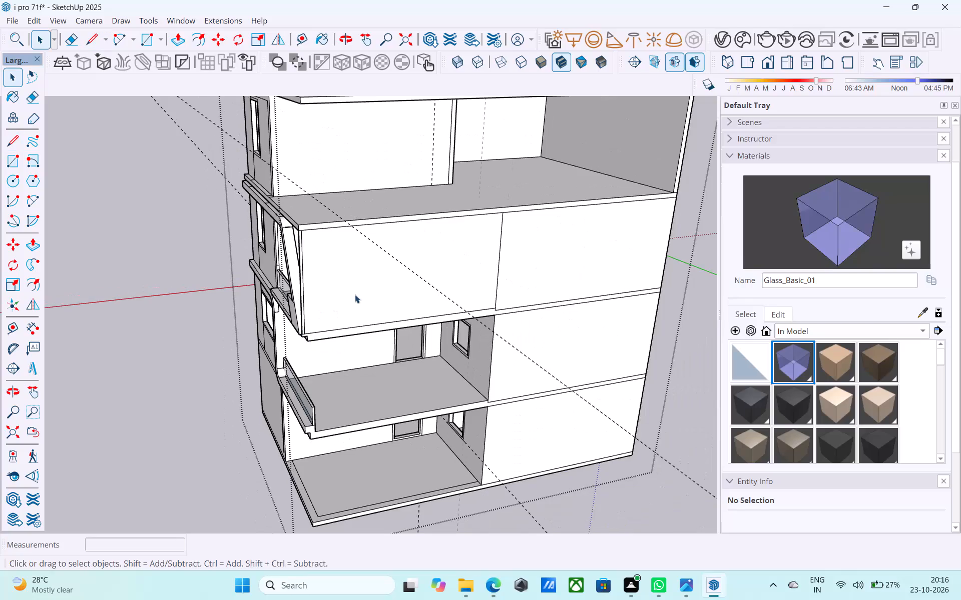
{"action": "left_click", "coordinate": [360, 285]}
{"action": "key", "text": "Delete"}
Draw a 3" vertical line between the slab underside and the upper band's top at the facade's far end.
{"action": "middle_click_drag", "start_coordinate": [351, 261], "coordinate": [393, 252]}
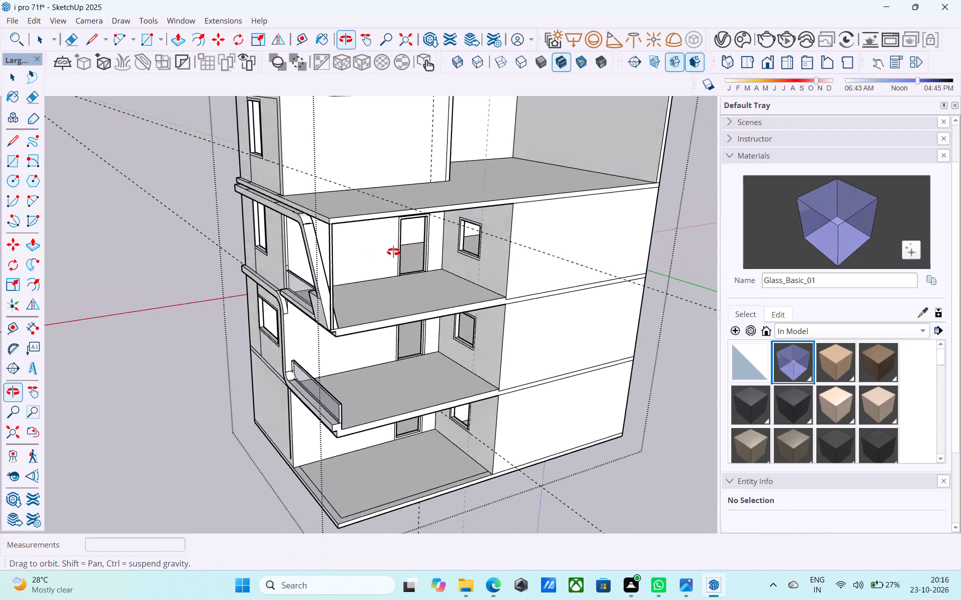
{"action": "middle_click_drag", "start_coordinate": [393, 252], "coordinate": [460, 162]}
{"action": "scroll", "coordinate": [357, 185], "scroll_direction": "up", "scroll_amount": 7}
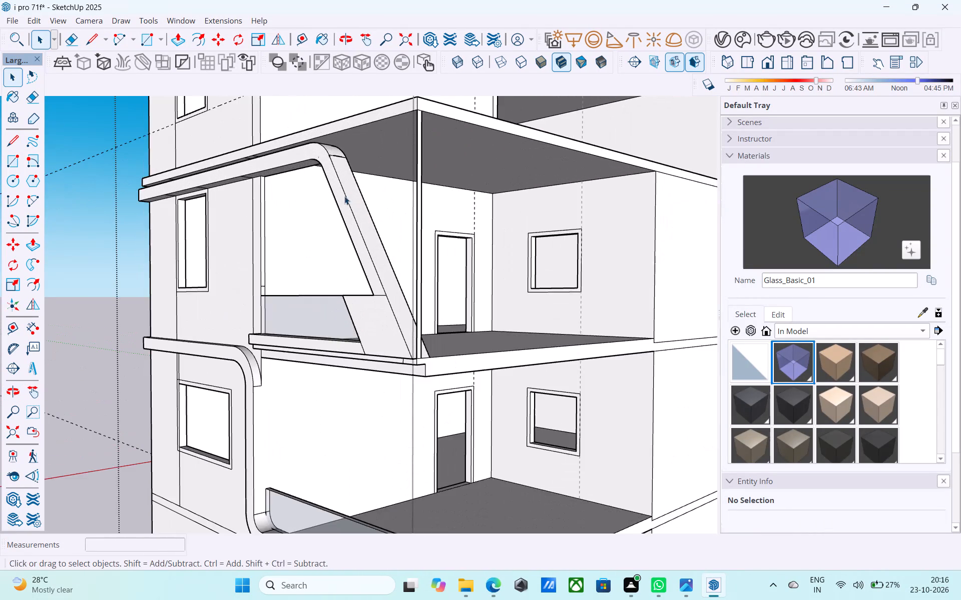
{"action": "middle_click_drag", "start_coordinate": [343, 198], "coordinate": [577, 233]}
{"action": "scroll", "coordinate": [603, 220], "scroll_direction": "down", "scroll_amount": 5}
{"action": "middle_click_drag", "start_coordinate": [589, 221], "coordinate": [547, 218]}
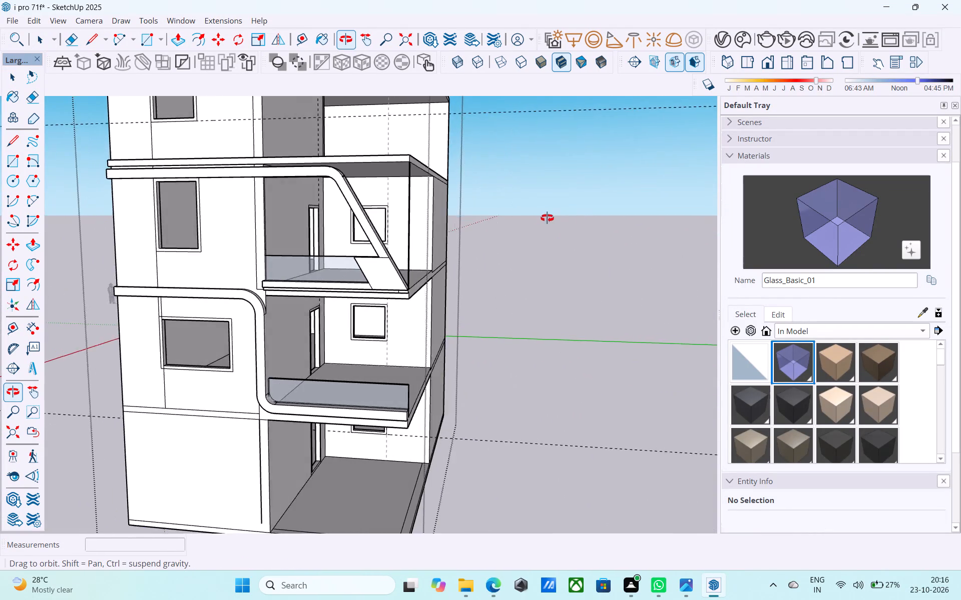
{"action": "middle_click_drag", "start_coordinate": [547, 218], "coordinate": [683, 224]}
{"action": "scroll", "coordinate": [351, 189], "scroll_direction": "up", "scroll_amount": 13}
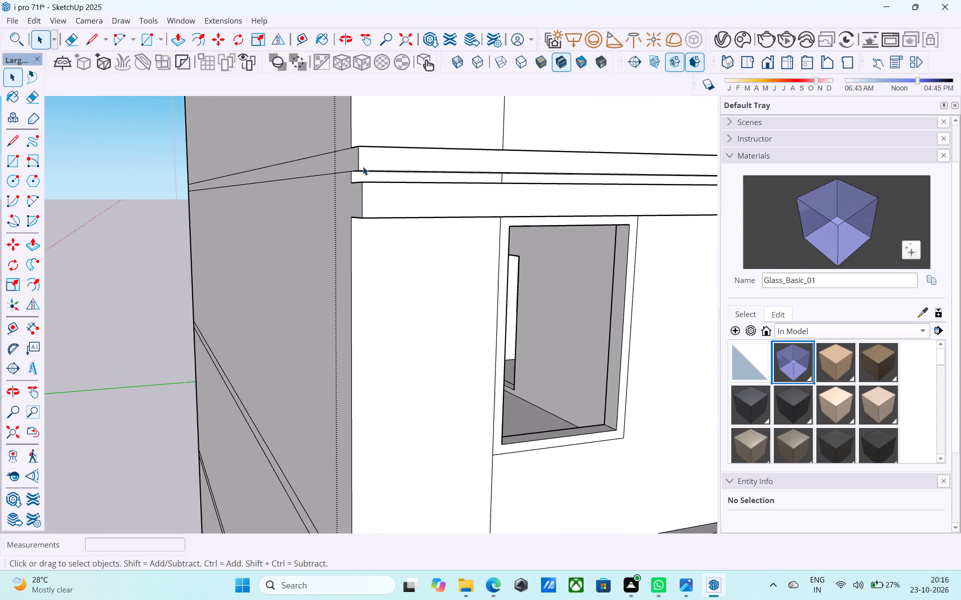
{"action": "scroll", "coordinate": [363, 166], "scroll_direction": "up", "scroll_amount": 3}
{"action": "key", "text": "l"}
{"action": "scroll", "coordinate": [357, 187], "scroll_direction": "up", "scroll_amount": 4}
{"action": "scroll", "coordinate": [358, 184], "scroll_direction": "down", "scroll_amount": 5}
{"action": "middle_click_drag", "start_coordinate": [363, 205], "coordinate": [447, 230]}
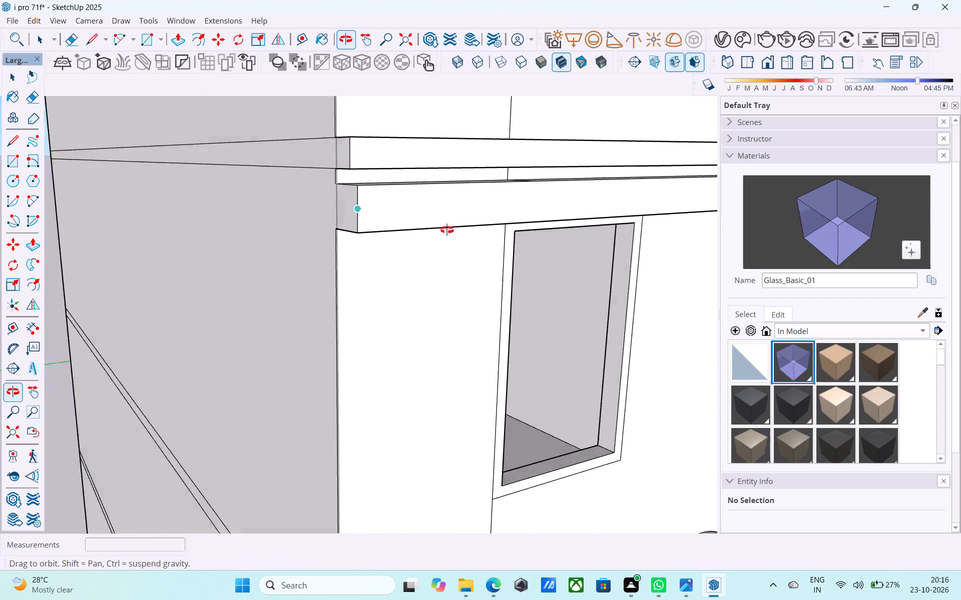
{"action": "middle_click_drag", "start_coordinate": [447, 230], "coordinate": [450, 231]}
{"action": "scroll", "coordinate": [328, 197], "scroll_direction": "up", "scroll_amount": 6}
{"action": "left_click", "coordinate": [362, 141]}
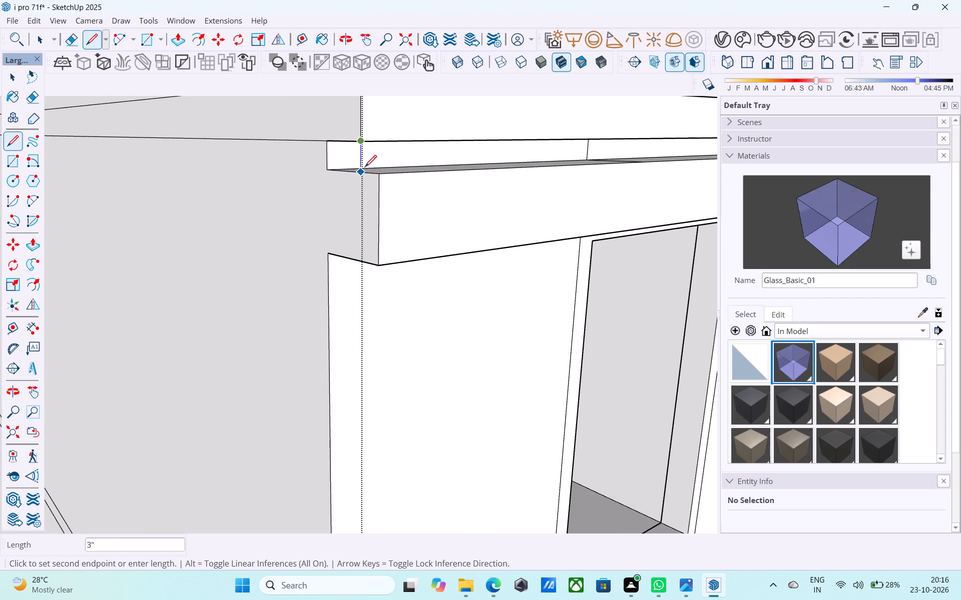
{"action": "left_click", "coordinate": [365, 171]}
Push/pull the small face in the gap above the upper band 25' along the facade to the balcony's outer corner.
{"action": "scroll", "coordinate": [273, 187], "scroll_direction": "down", "scroll_amount": 6}
{"action": "scroll", "coordinate": [322, 184], "scroll_direction": "up", "scroll_amount": 5}
{"action": "middle_click_drag", "start_coordinate": [320, 184], "coordinate": [53, 199]}
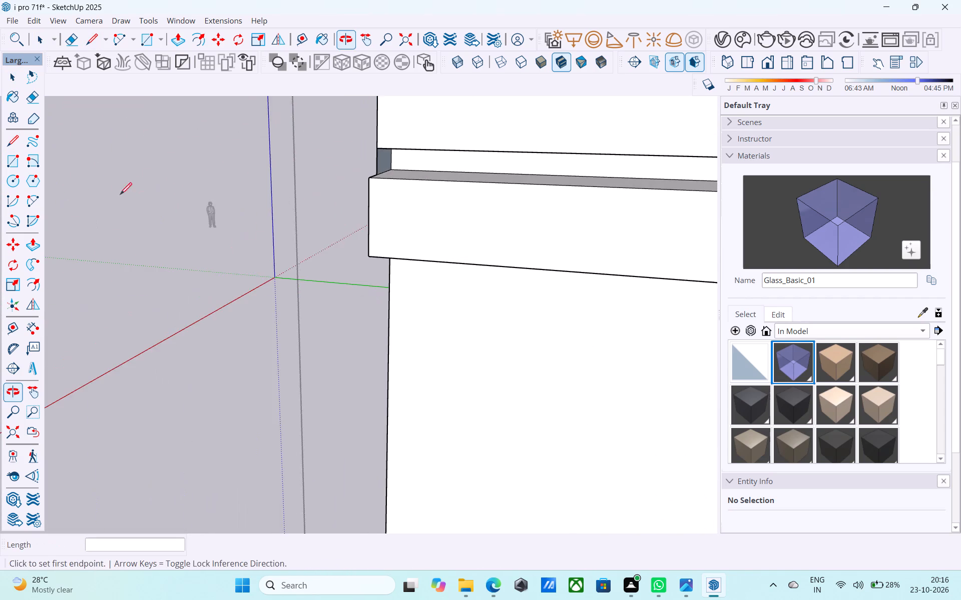
{"action": "middle_click_drag", "start_coordinate": [413, 181], "coordinate": [362, 179]}
{"action": "key", "text": "space"}
{"action": "left_click", "coordinate": [401, 162]}
{"action": "key", "text": "p"}
{"action": "left_click", "coordinate": [401, 162]}
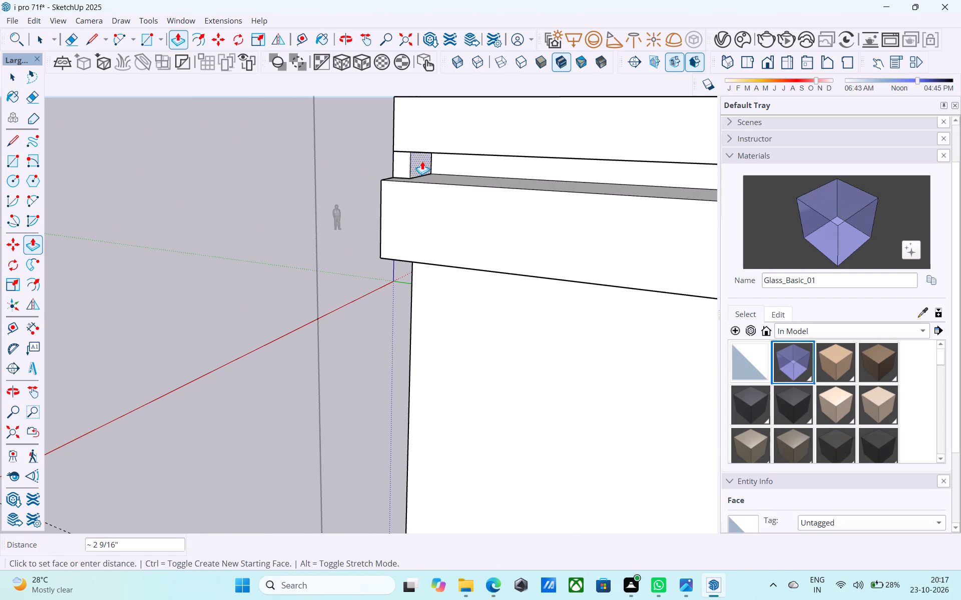
{"action": "scroll", "coordinate": [424, 164], "scroll_direction": "down", "scroll_amount": 1}
{"action": "middle_click_drag", "start_coordinate": [434, 167], "coordinate": [631, 152]}
{"action": "scroll", "coordinate": [495, 164], "scroll_direction": "up", "scroll_amount": 1}
{"action": "scroll", "coordinate": [285, 207], "scroll_direction": "down", "scroll_amount": 10}
{"action": "scroll", "coordinate": [526, 191], "scroll_direction": "up", "scroll_amount": 4}
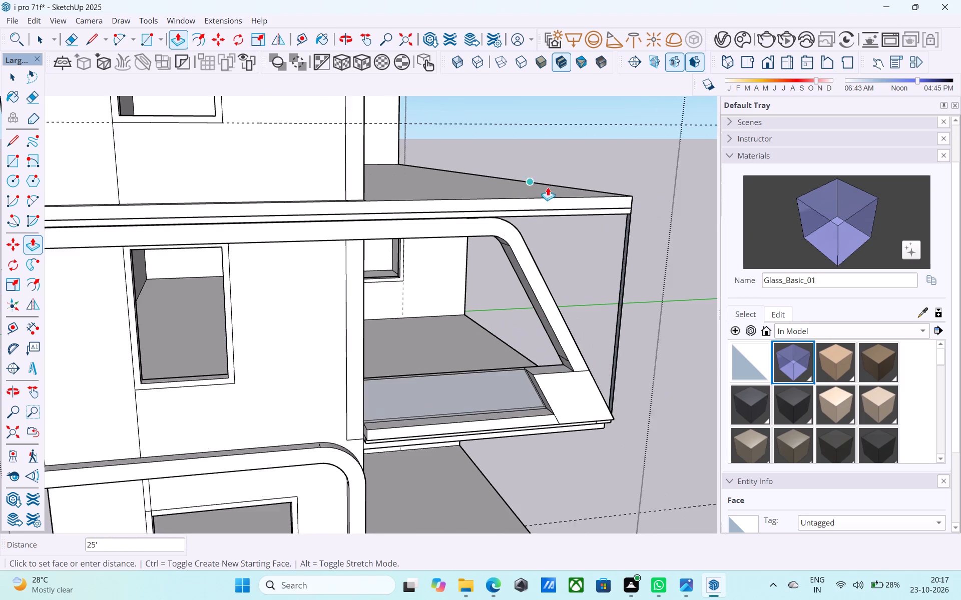
{"action": "scroll", "coordinate": [548, 187], "scroll_direction": "up", "scroll_amount": 3}
{"action": "left_click", "coordinate": [664, 251]}
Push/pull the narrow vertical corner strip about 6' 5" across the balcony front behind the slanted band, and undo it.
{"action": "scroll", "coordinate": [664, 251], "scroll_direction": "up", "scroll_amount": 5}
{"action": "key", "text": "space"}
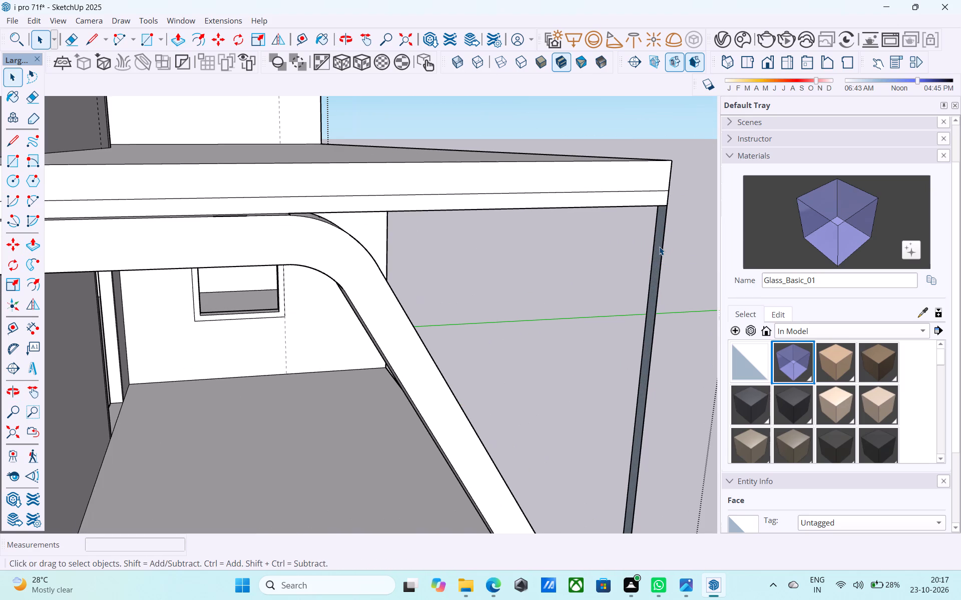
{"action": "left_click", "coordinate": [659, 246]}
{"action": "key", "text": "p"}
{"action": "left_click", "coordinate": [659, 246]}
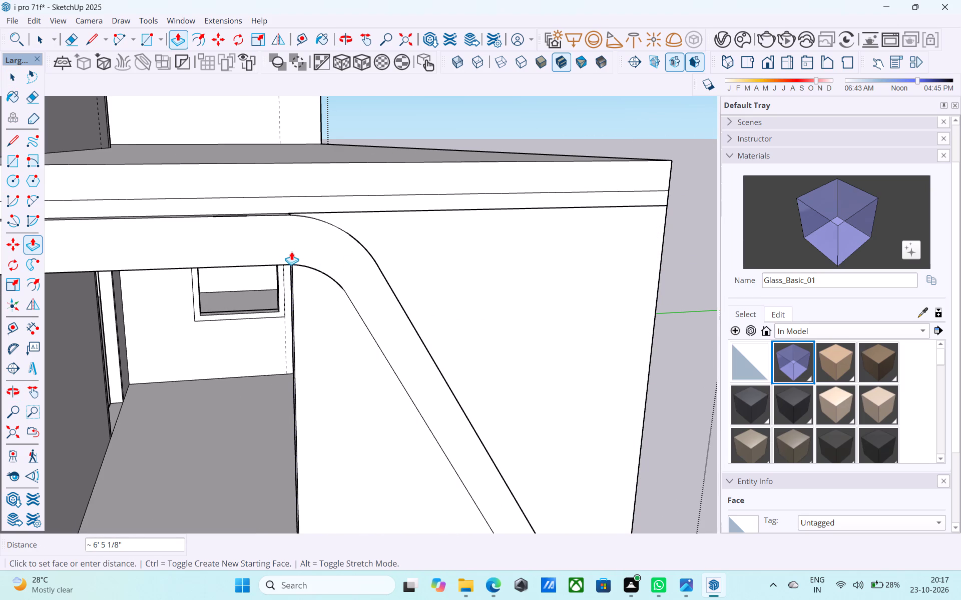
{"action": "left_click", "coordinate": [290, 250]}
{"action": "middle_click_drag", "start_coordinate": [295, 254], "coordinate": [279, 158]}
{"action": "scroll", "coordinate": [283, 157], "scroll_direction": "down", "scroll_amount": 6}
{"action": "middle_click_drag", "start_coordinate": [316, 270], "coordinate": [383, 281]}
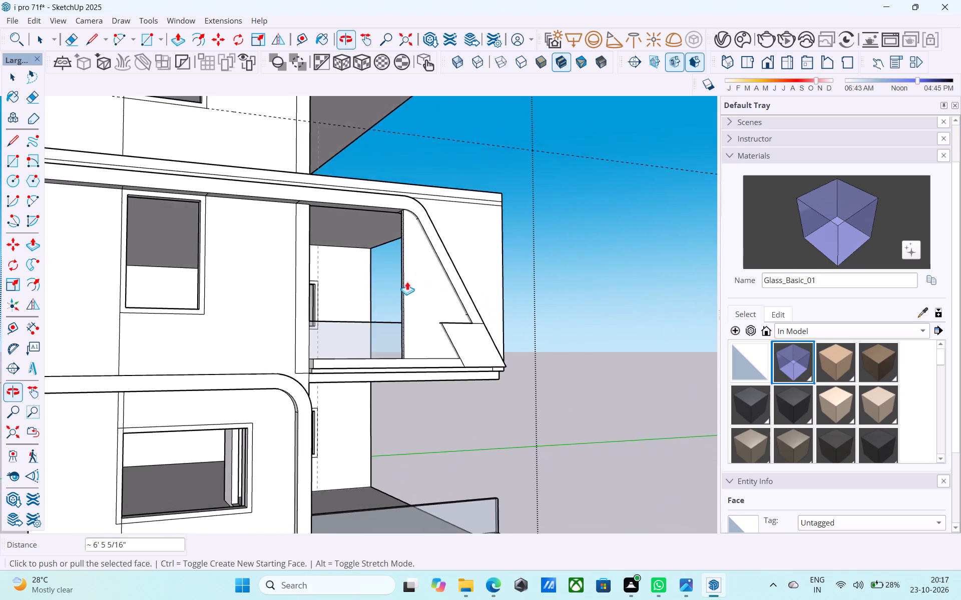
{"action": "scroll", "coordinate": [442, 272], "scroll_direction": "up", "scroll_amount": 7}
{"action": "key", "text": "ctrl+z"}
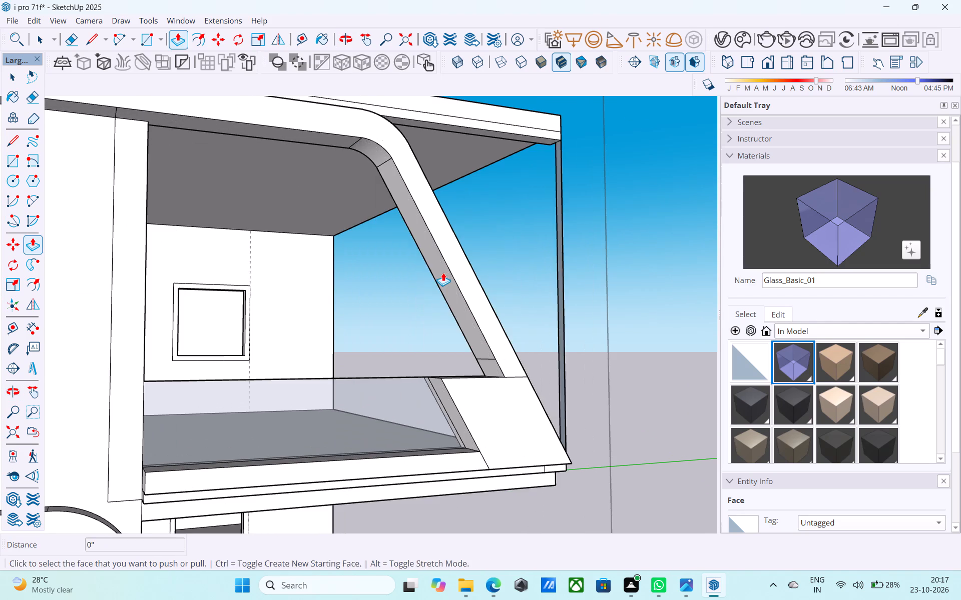
Examine the upper band's bend, the slab strip above it and the narrow corner upright from several angles.
{"action": "middle_click_drag", "start_coordinate": [437, 270], "coordinate": [122, 357]}
{"action": "key", "text": "space"}
{"action": "middle_click_drag", "start_coordinate": [427, 262], "coordinate": [398, 185]}
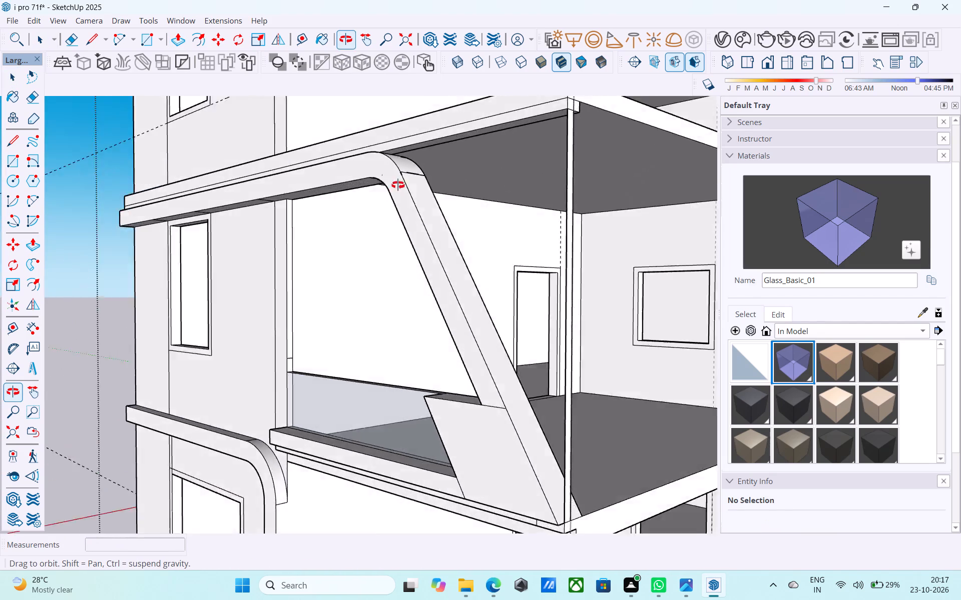
{"action": "middle_click_drag", "start_coordinate": [398, 185], "coordinate": [398, 178]}
{"action": "scroll", "coordinate": [398, 183], "scroll_direction": "up", "scroll_amount": 7}
{"action": "key", "text": "l"}
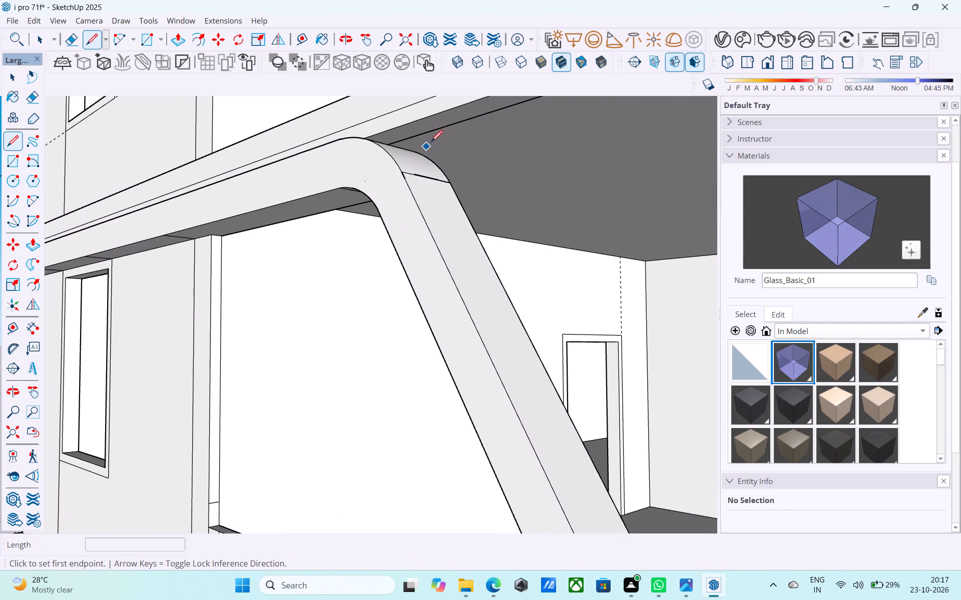
{"action": "scroll", "coordinate": [372, 154], "scroll_direction": "down", "scroll_amount": 12}
{"action": "key", "text": "space"}
{"action": "middle_click_drag", "start_coordinate": [447, 143], "coordinate": [453, 140]}
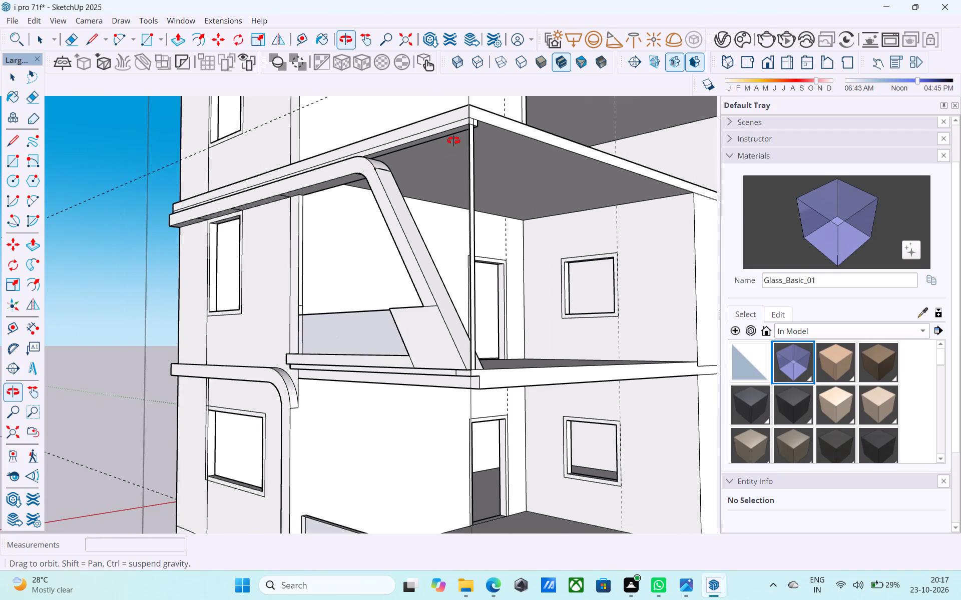
{"action": "middle_click_drag", "start_coordinate": [453, 140], "coordinate": [435, 216]}
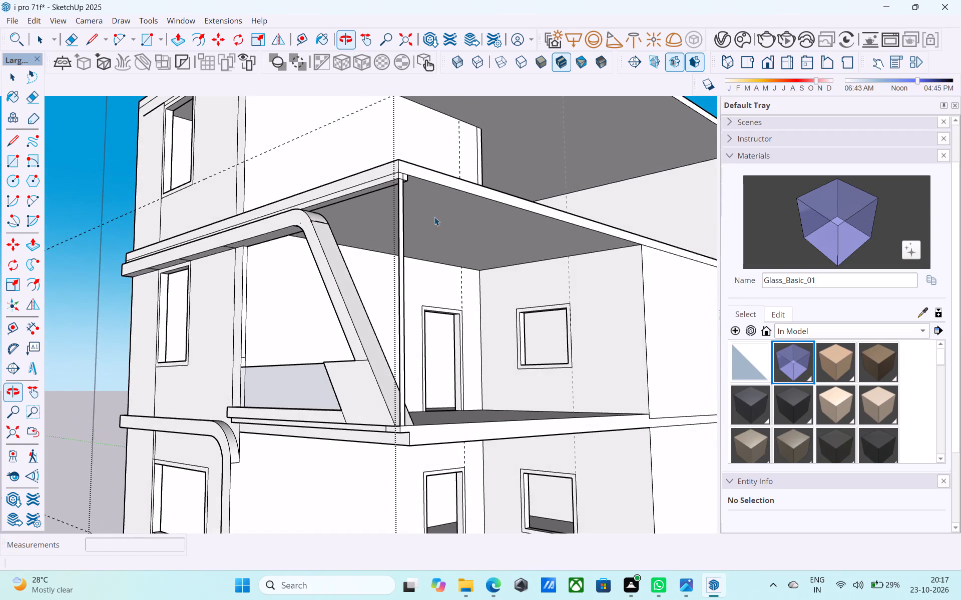
{"action": "scroll", "coordinate": [405, 219], "scroll_direction": "up", "scroll_amount": 6}
{"action": "middle_click_drag", "start_coordinate": [342, 198], "coordinate": [329, 183]}
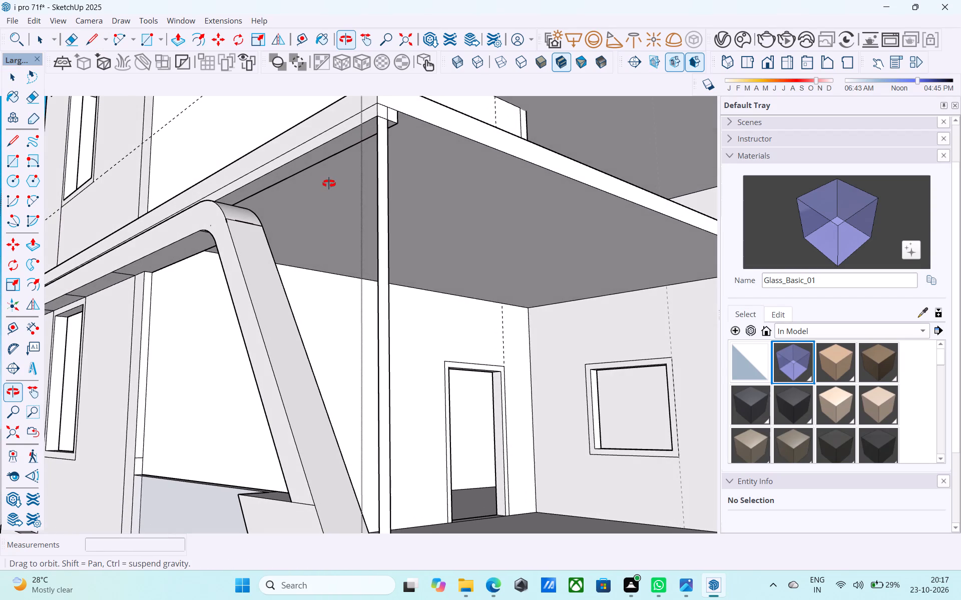
{"action": "middle_click_drag", "start_coordinate": [329, 183], "coordinate": [97, 238]}
{"action": "scroll", "coordinate": [329, 183], "scroll_direction": "down", "scroll_amount": 3}
{"action": "middle_click_drag", "start_coordinate": [241, 212], "coordinate": [228, 222]}
{"action": "scroll", "coordinate": [228, 222], "scroll_direction": "up", "scroll_amount": 5}
{"action": "middle_click_drag", "start_coordinate": [246, 216], "coordinate": [265, 197]}
{"action": "scroll", "coordinate": [265, 197], "scroll_direction": "down", "scroll_amount": 6}
{"action": "middle_click_drag", "start_coordinate": [265, 197], "coordinate": [410, 161]}
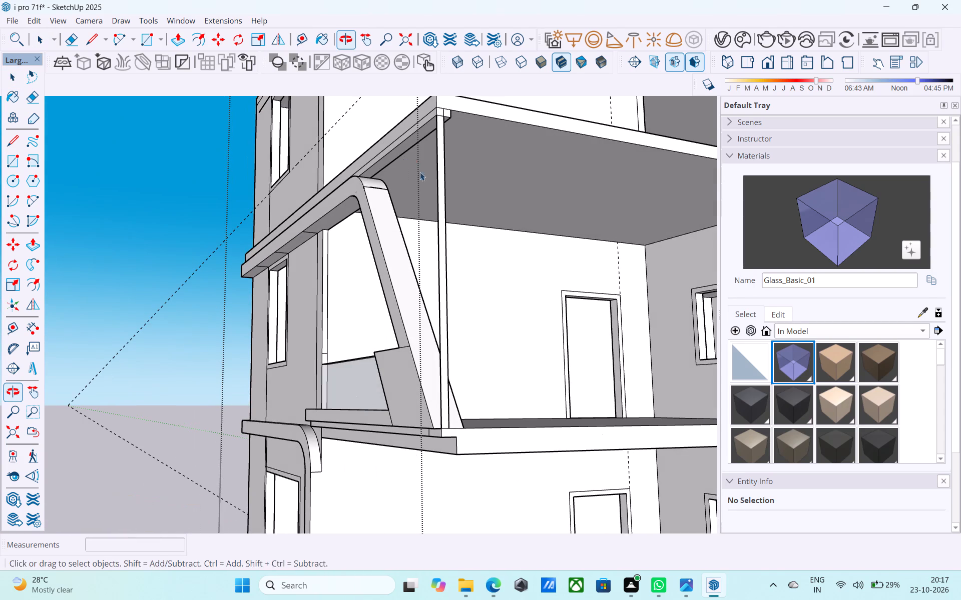
Examine the whole facade and the underside and upright at the upper balcony's outer corner from several angles.
{"action": "scroll", "coordinate": [451, 196], "scroll_direction": "down", "scroll_amount": 3}
{"action": "middle_click_drag", "start_coordinate": [450, 197], "coordinate": [574, 203]}
{"action": "scroll", "coordinate": [273, 227], "scroll_direction": "down", "scroll_amount": 8}
{"action": "middle_click_drag", "start_coordinate": [402, 232], "coordinate": [527, 262]}
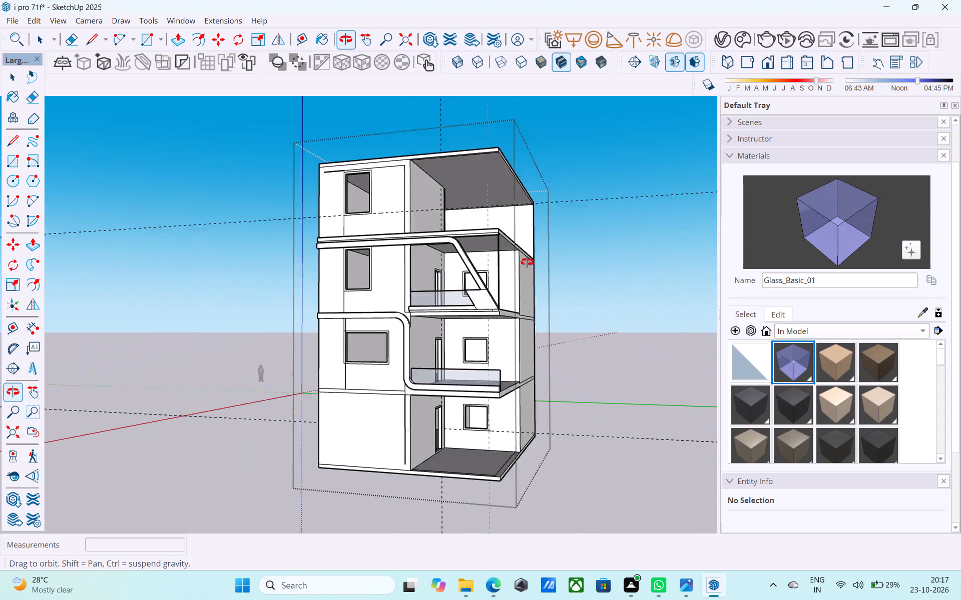
{"action": "middle_click_drag", "start_coordinate": [527, 262], "coordinate": [530, 263]}
{"action": "scroll", "coordinate": [530, 263], "scroll_direction": "up", "scroll_amount": 14}
{"action": "middle_click_drag", "start_coordinate": [490, 264], "coordinate": [530, 269]}
{"action": "scroll", "coordinate": [244, 195], "scroll_direction": "down", "scroll_amount": 10}
{"action": "middle_click_drag", "start_coordinate": [348, 227], "coordinate": [384, 241]}
{"action": "scroll", "coordinate": [463, 251], "scroll_direction": "up", "scroll_amount": 5}
{"action": "key", "text": "space"}
{"action": "middle_click_drag", "start_coordinate": [467, 252], "coordinate": [350, 250], "text": "shift"}
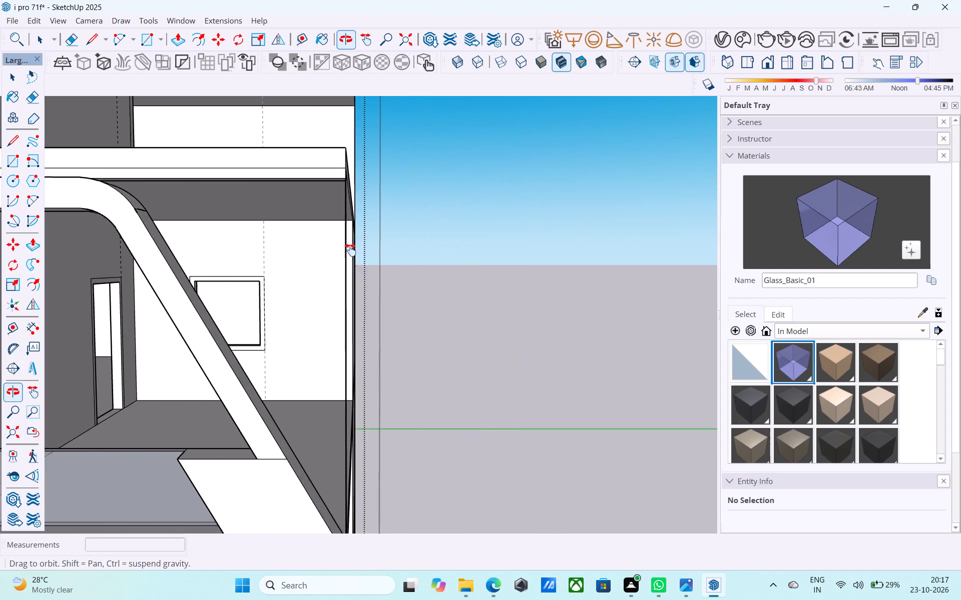
{"action": "middle_click_drag", "start_coordinate": [350, 250], "coordinate": [411, 252], "text": "shift"}
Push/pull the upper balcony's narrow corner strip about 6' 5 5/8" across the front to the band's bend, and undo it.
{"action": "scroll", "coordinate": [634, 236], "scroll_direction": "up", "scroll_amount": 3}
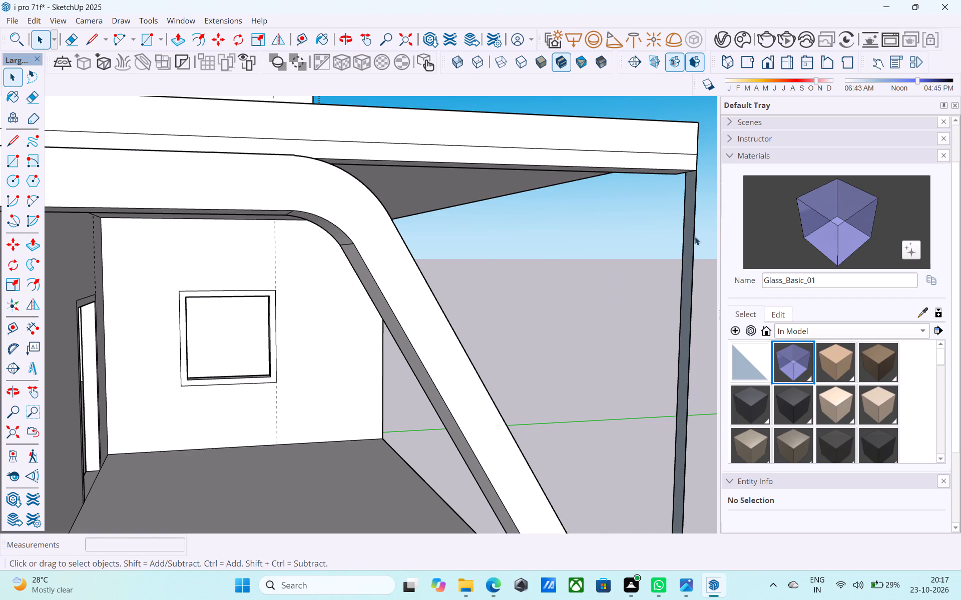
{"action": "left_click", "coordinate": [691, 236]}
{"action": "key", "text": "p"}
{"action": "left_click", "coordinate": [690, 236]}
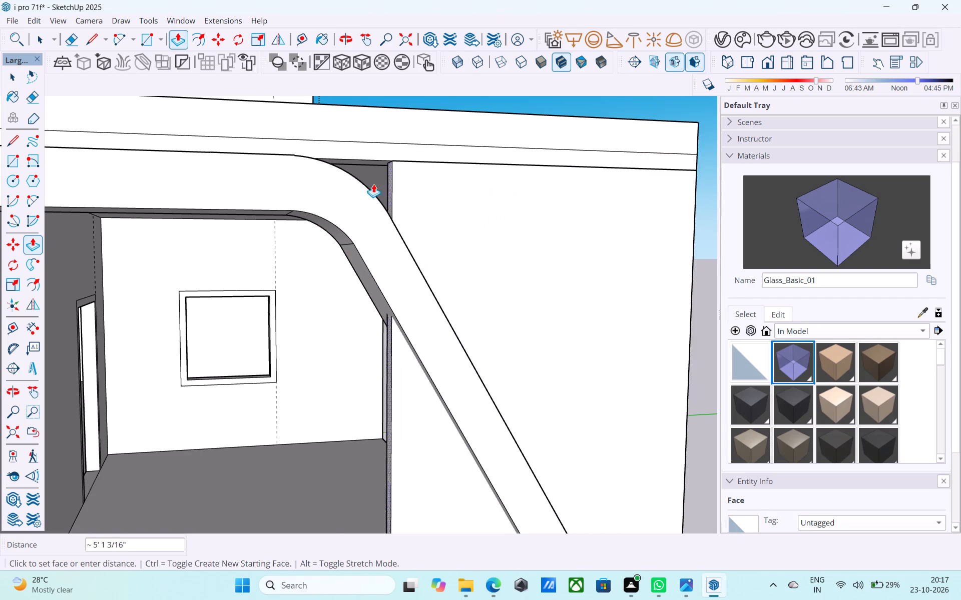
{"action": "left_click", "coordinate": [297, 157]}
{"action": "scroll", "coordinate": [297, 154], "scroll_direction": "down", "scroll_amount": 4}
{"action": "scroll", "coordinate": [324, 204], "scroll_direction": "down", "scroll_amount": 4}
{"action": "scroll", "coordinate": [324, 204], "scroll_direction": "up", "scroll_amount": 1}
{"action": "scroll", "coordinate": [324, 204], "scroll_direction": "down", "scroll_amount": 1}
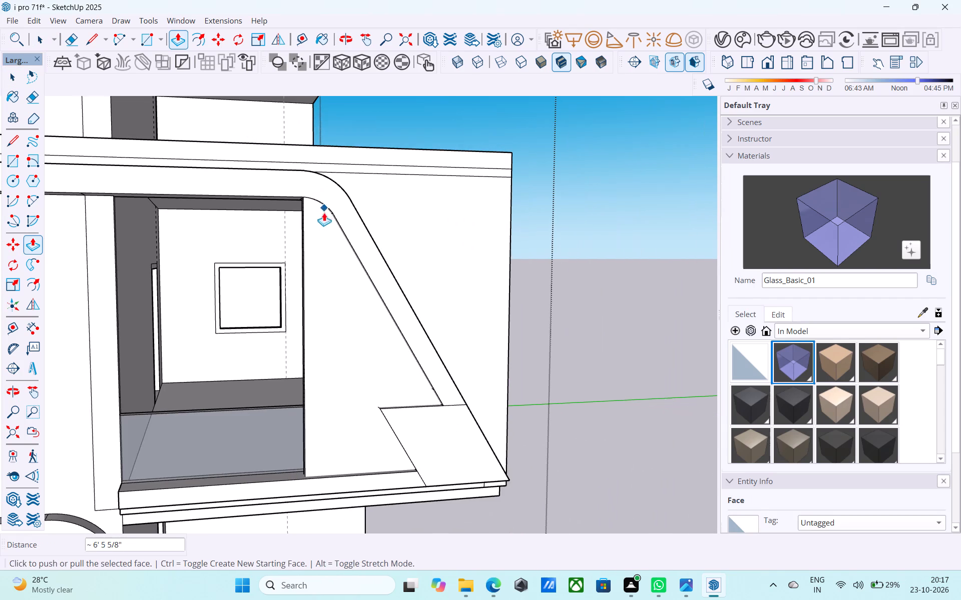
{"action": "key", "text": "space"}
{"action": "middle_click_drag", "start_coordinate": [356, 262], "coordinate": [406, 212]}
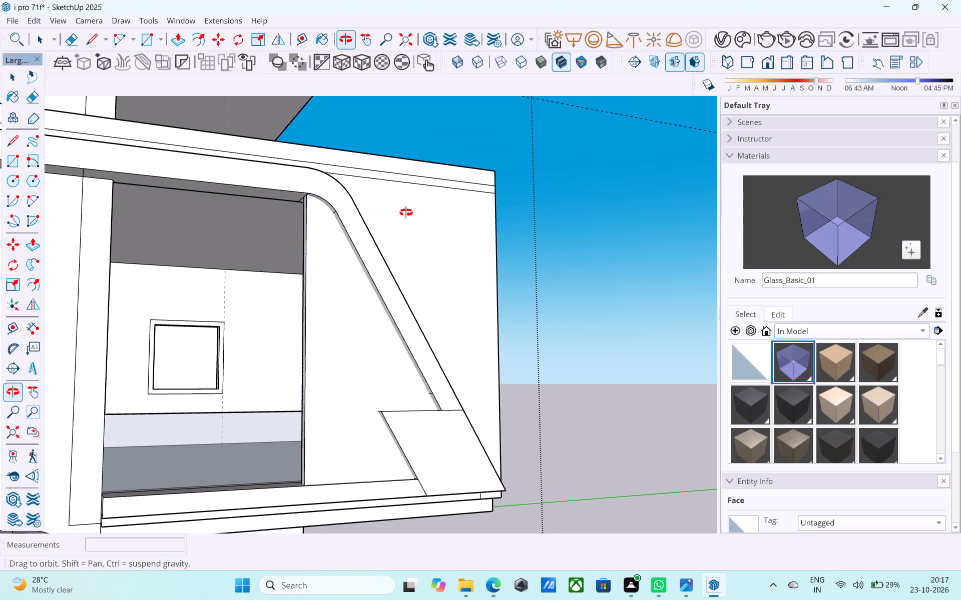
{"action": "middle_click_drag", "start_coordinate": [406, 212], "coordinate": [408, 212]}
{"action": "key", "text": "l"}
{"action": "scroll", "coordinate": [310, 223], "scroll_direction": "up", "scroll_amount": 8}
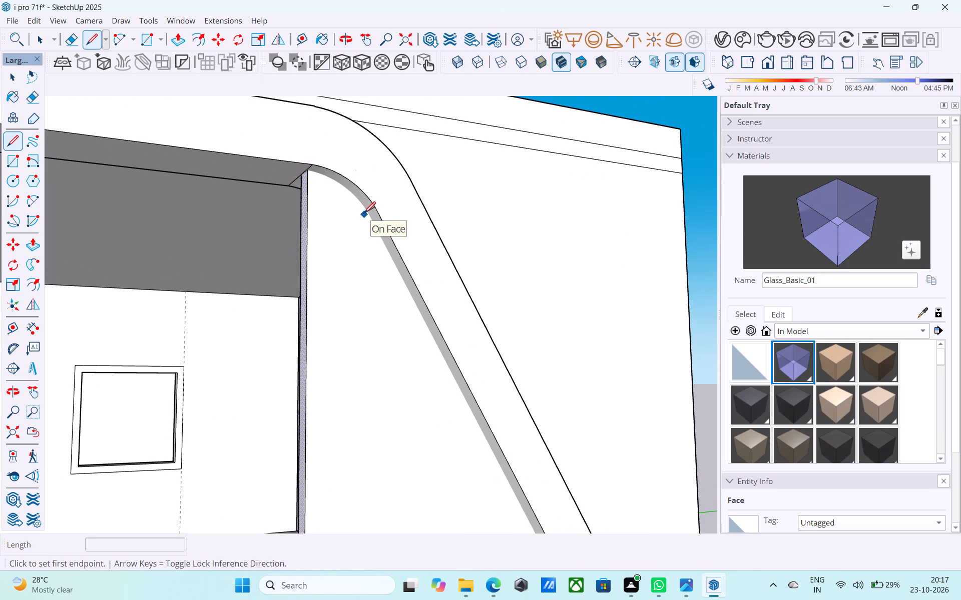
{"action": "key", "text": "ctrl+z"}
Push/pull the upper balcony's narrow corner strip about 5' 2 3/8" across the front behind the slanted band.
{"action": "middle_click_drag", "start_coordinate": [363, 215], "coordinate": [353, 235]}
{"action": "scroll", "coordinate": [353, 235], "scroll_direction": "down", "scroll_amount": 1}
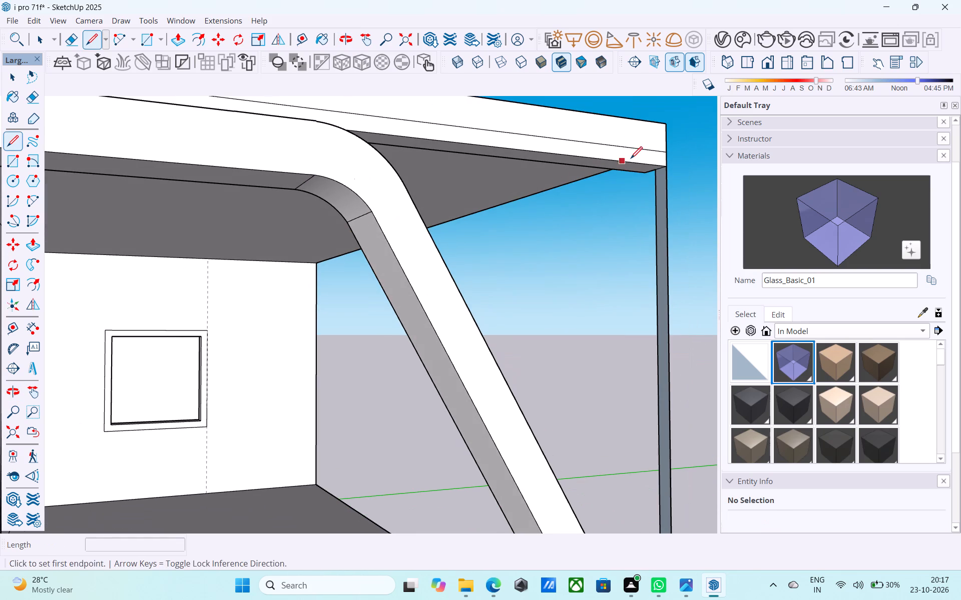
{"action": "key", "text": "space"}
{"action": "left_click", "coordinate": [658, 187]}
{"action": "key", "text": "p"}
{"action": "left_click", "coordinate": [658, 187]}
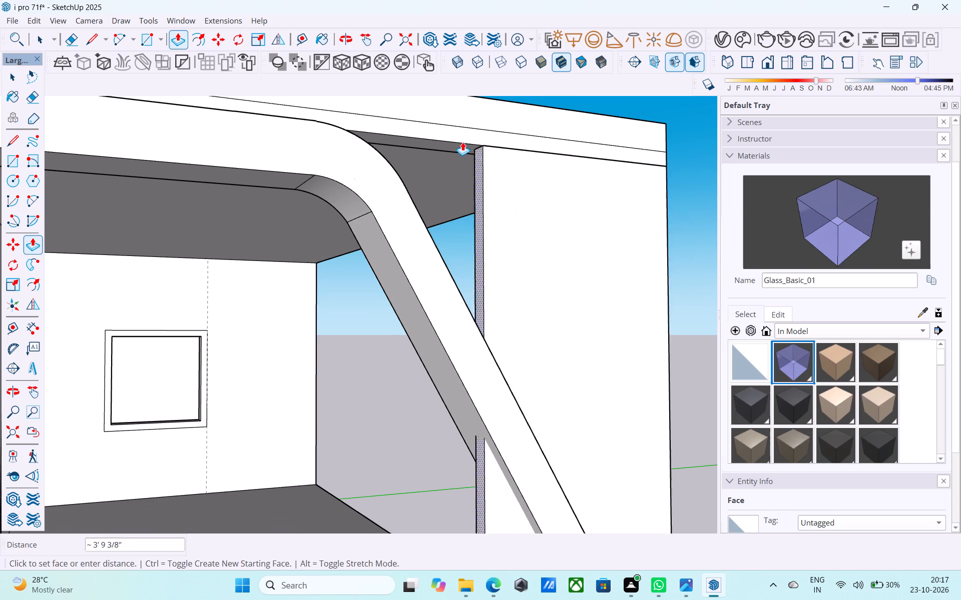
{"action": "middle_click_drag", "start_coordinate": [460, 142], "coordinate": [378, 207]}
{"action": "left_click", "coordinate": [391, 137]}
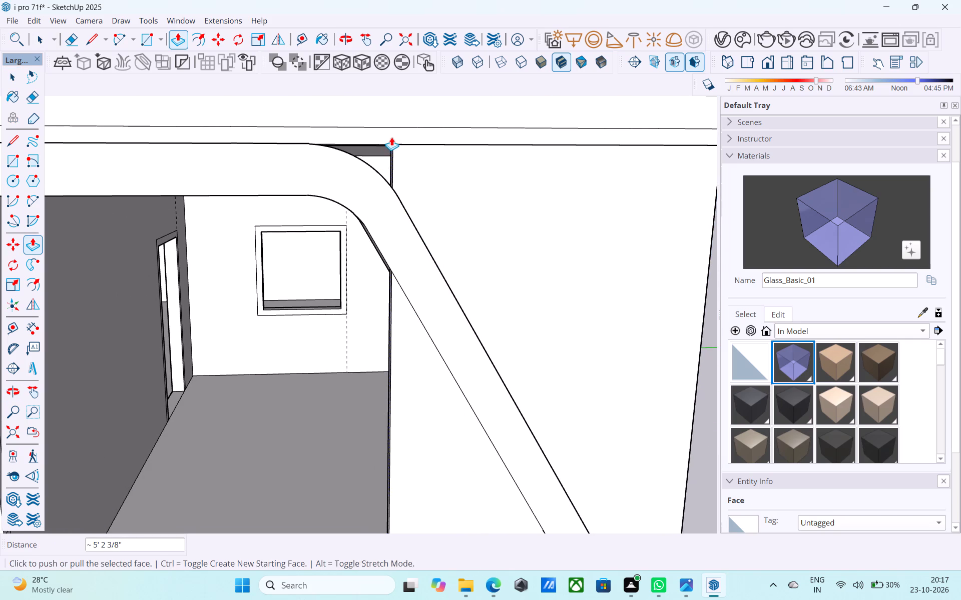
Draw a line about 5' 10 1/4" long on the new corner panel along the slanted band's inner edge.
{"action": "middle_click_drag", "start_coordinate": [385, 173], "coordinate": [429, 132]}
{"action": "scroll", "coordinate": [410, 146], "scroll_direction": "down", "scroll_amount": 7}
{"action": "middle_click_drag", "start_coordinate": [463, 215], "coordinate": [477, 230]}
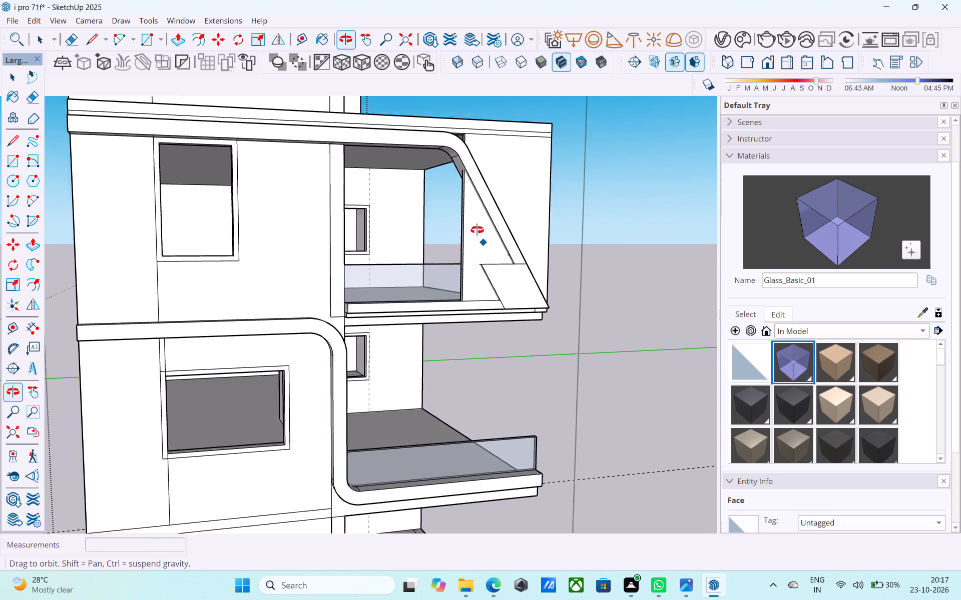
{"action": "middle_click_drag", "start_coordinate": [477, 230], "coordinate": [478, 231]}
{"action": "key", "text": "l"}
{"action": "scroll", "coordinate": [506, 240], "scroll_direction": "up", "scroll_amount": 10}
{"action": "scroll", "coordinate": [460, 160], "scroll_direction": "down", "scroll_amount": 2}
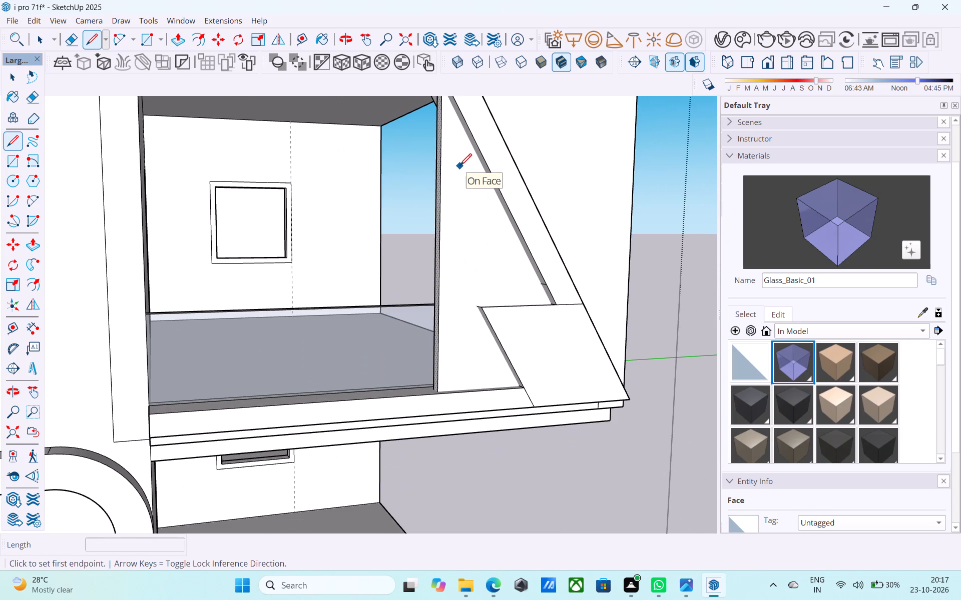
{"action": "middle_click_drag", "start_coordinate": [460, 166], "coordinate": [483, 258]}
{"action": "scroll", "coordinate": [416, 191], "scroll_direction": "up", "scroll_amount": 4}
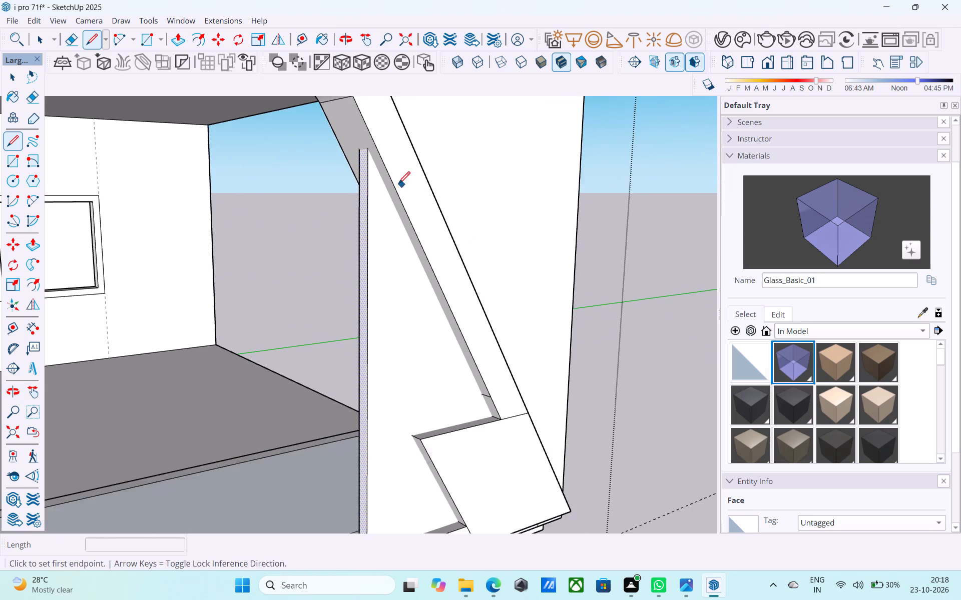
{"action": "scroll", "coordinate": [398, 184], "scroll_direction": "up", "scroll_amount": 2}
{"action": "left_click", "coordinate": [357, 140]}
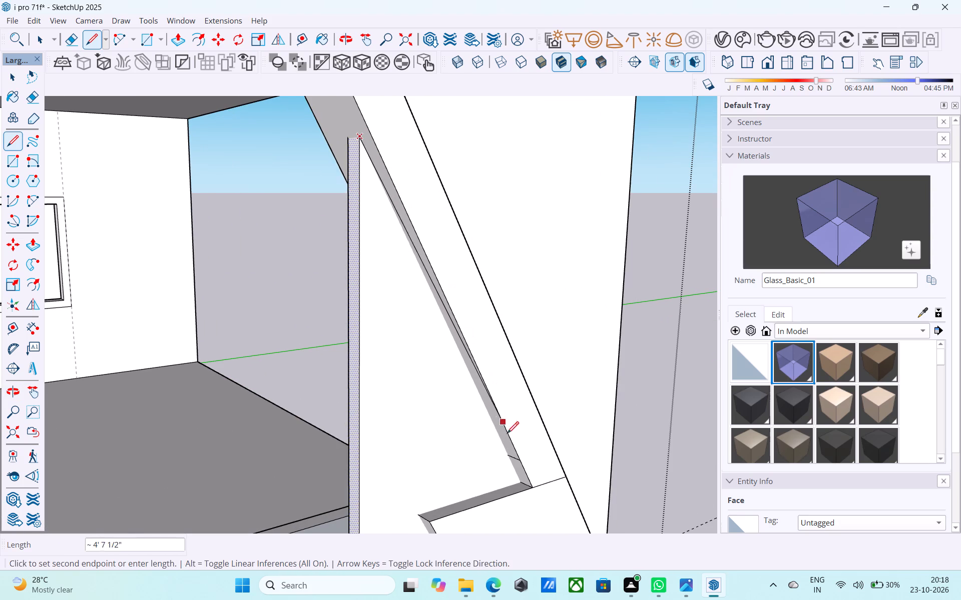
{"action": "left_click", "coordinate": [521, 483]}
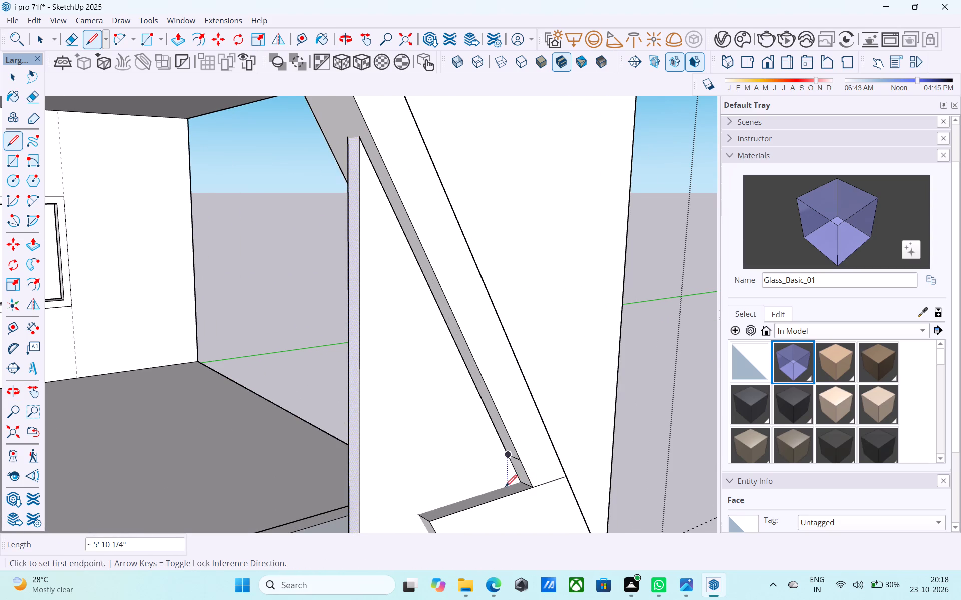
Trace the lower block's 2' top edge, its slanted side about 2' 3 7/8" and the ledge edge on the panel to its bottom corner.
{"action": "scroll", "coordinate": [515, 484], "scroll_direction": "up", "scroll_amount": 8}
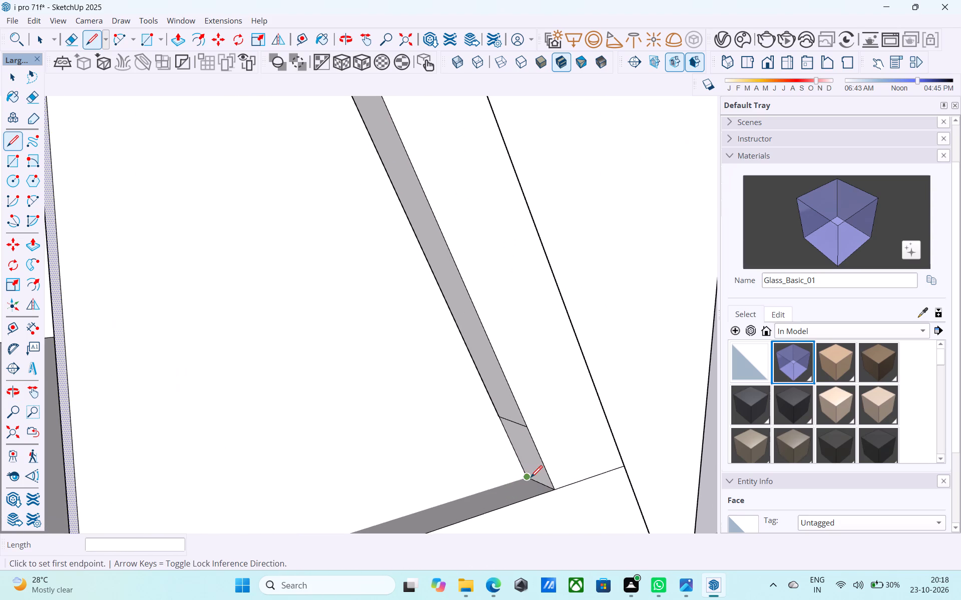
{"action": "left_click", "coordinate": [528, 477]}
{"action": "scroll", "coordinate": [519, 477], "scroll_direction": "down", "scroll_amount": 5}
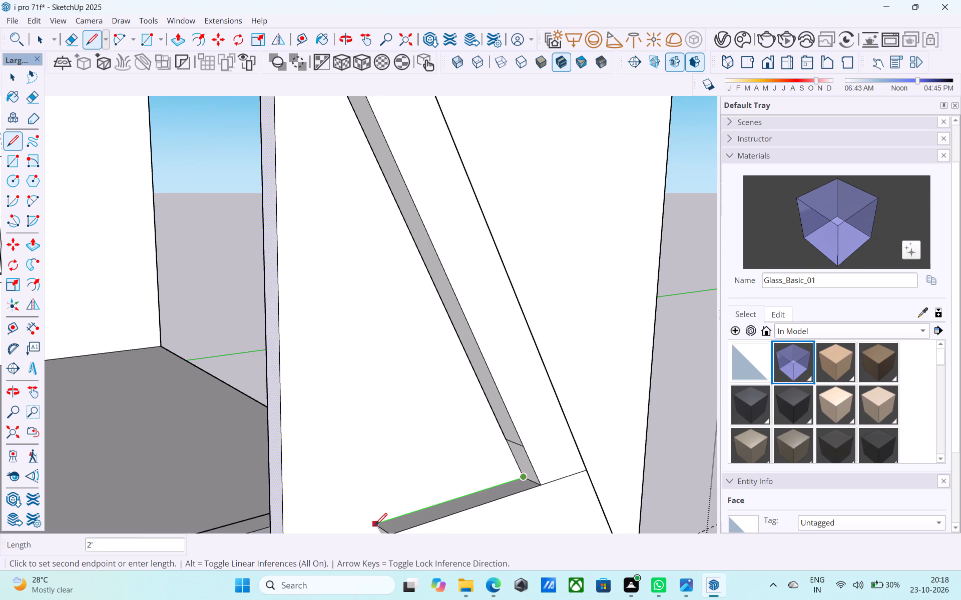
{"action": "left_click", "coordinate": [375, 526]}
{"action": "middle_click_drag", "start_coordinate": [375, 526], "coordinate": [353, 352], "text": "shift"}
{"action": "scroll", "coordinate": [355, 353], "scroll_direction": "up", "scroll_amount": 2}
{"action": "left_click", "coordinate": [355, 353]}
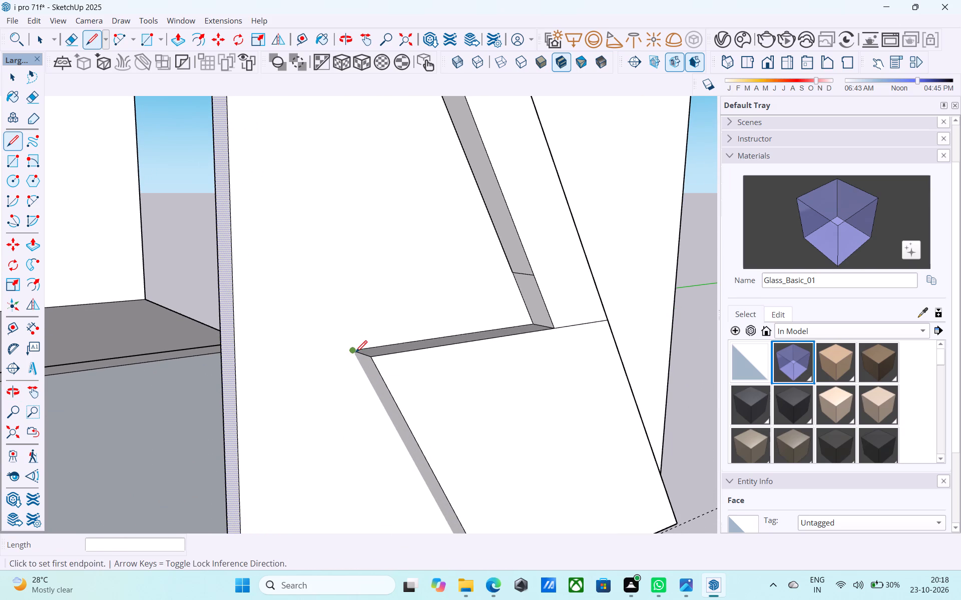
{"action": "middle_click_drag", "start_coordinate": [388, 437], "coordinate": [318, 273], "text": "shift"}
{"action": "left_click", "coordinate": [400, 400]}
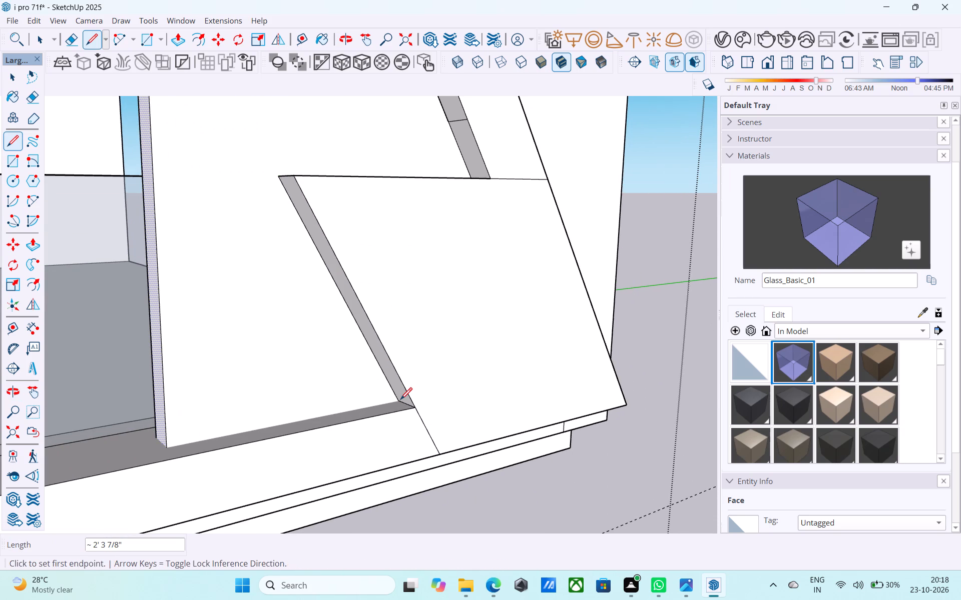
{"action": "left_click", "coordinate": [398, 404]}
{"action": "left_click", "coordinate": [170, 449]}
Push/pull the traced panel face back through the panel's thickness to open the area inside the slanted band.
{"action": "scroll", "coordinate": [174, 441], "scroll_direction": "down", "scroll_amount": 5}
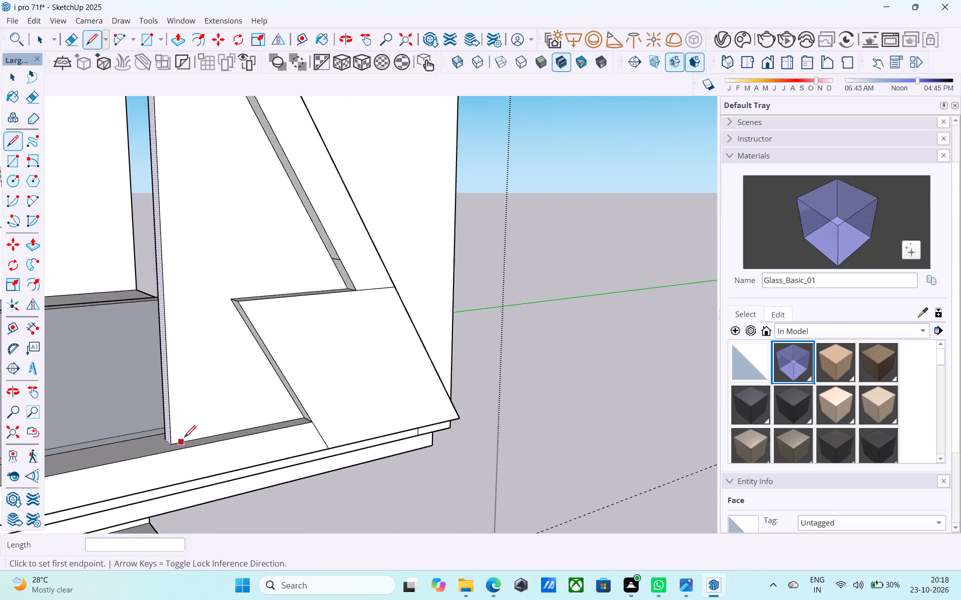
{"action": "scroll", "coordinate": [184, 438], "scroll_direction": "down", "scroll_amount": 8}
{"action": "key", "text": "space"}
{"action": "left_click", "coordinate": [204, 337]}
{"action": "key", "text": "p"}
{"action": "left_click", "coordinate": [204, 337]}
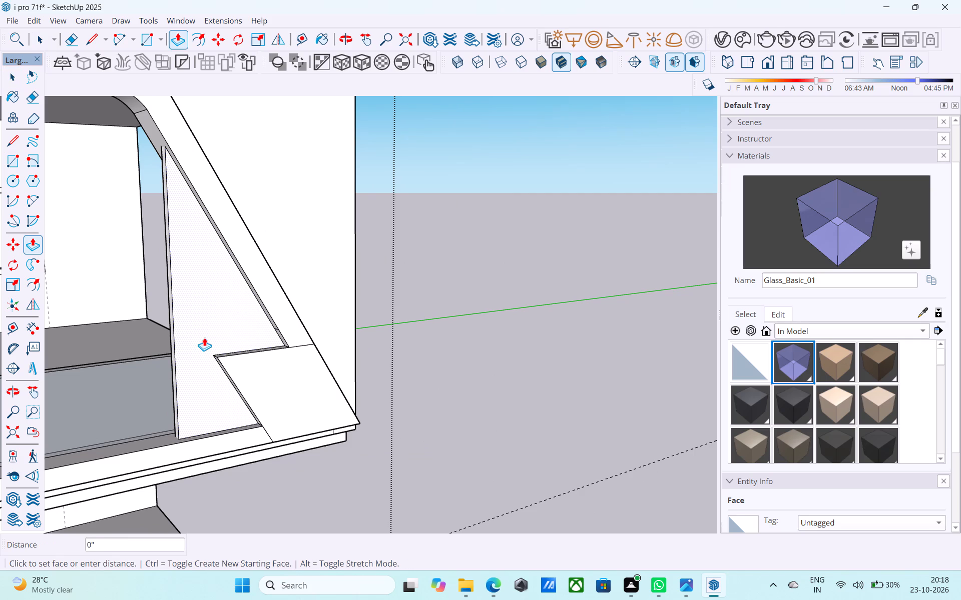
{"action": "left_click", "coordinate": [188, 312]}
{"action": "key", "text": "n"}
{"action": "key", "text": "space"}
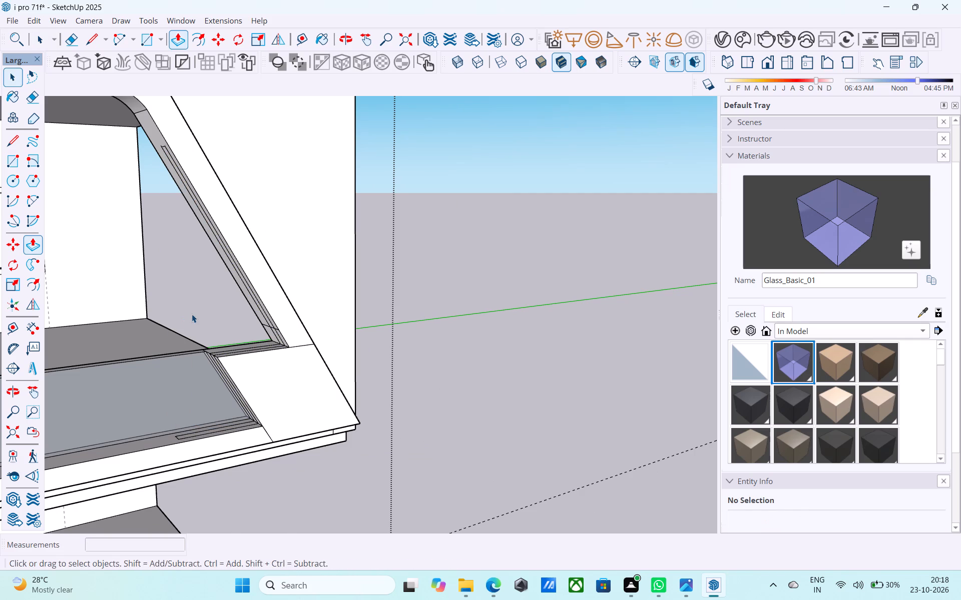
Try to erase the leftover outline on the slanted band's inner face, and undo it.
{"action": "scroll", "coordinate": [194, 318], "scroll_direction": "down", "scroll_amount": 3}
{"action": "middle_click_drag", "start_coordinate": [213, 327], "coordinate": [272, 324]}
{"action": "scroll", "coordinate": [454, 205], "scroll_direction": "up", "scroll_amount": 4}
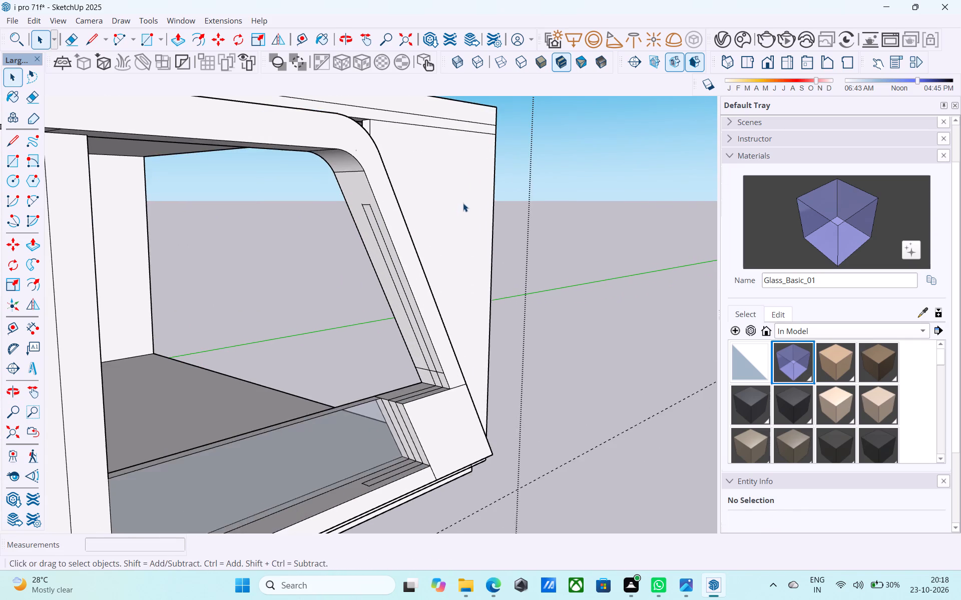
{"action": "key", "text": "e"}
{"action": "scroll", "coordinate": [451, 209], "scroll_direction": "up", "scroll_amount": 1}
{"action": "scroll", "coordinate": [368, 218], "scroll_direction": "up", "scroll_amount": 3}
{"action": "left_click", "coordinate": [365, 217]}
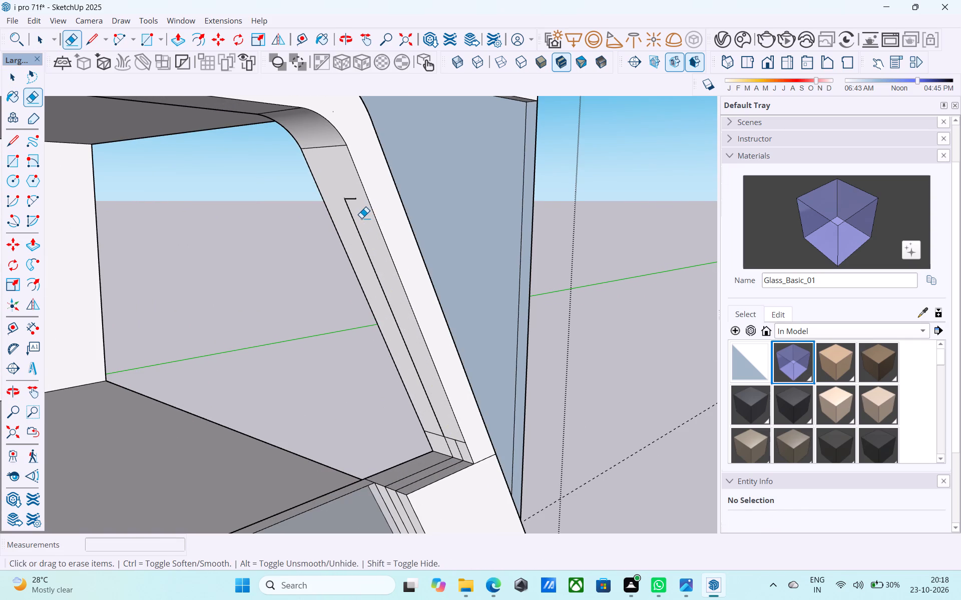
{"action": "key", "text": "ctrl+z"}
Erase the short cross-line segments on the slanted band's inner face just above the lower block.
{"action": "scroll", "coordinate": [363, 218], "scroll_direction": "down", "scroll_amount": 4}
{"action": "middle_click_drag", "start_coordinate": [362, 218], "coordinate": [201, 280]}
{"action": "middle_click_drag", "start_coordinate": [478, 196], "coordinate": [558, 155]}
{"action": "scroll", "coordinate": [455, 391], "scroll_direction": "up", "scroll_amount": 9}
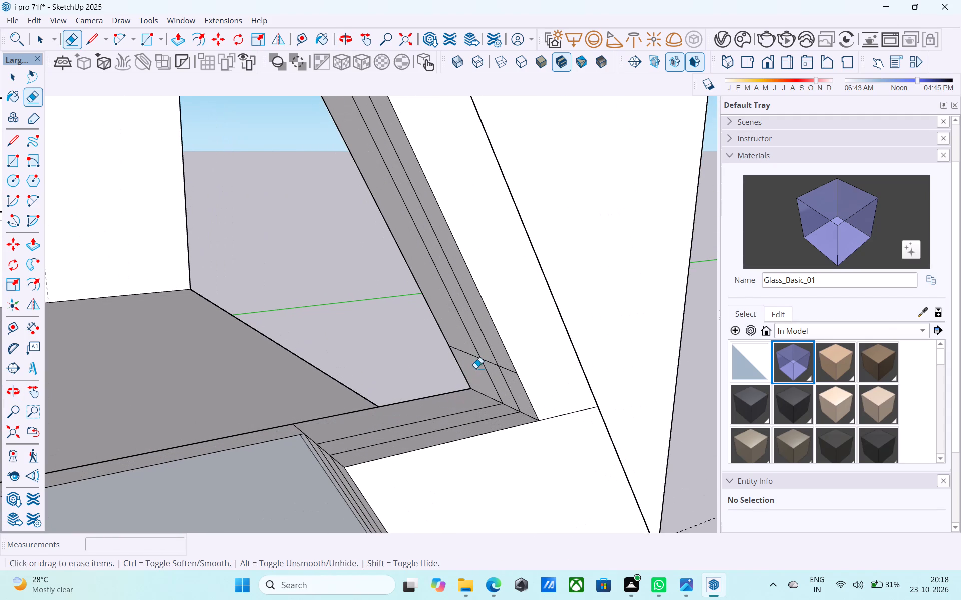
{"action": "left_click", "coordinate": [472, 357]}
{"action": "left_click_drag", "start_coordinate": [502, 371], "coordinate": [506, 357]}
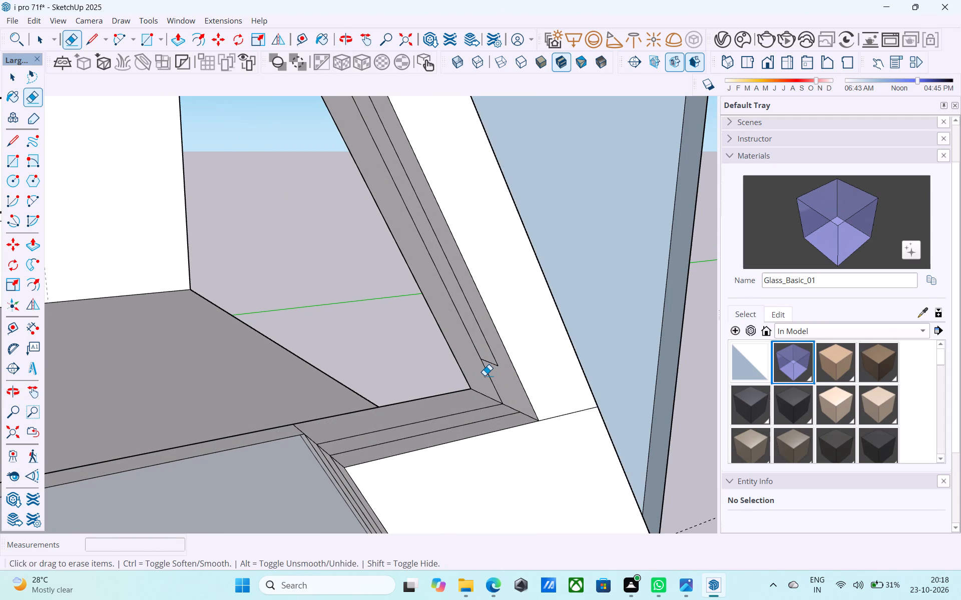
{"action": "key", "text": "ctrl+z"}
{"action": "scroll", "coordinate": [485, 375], "scroll_direction": "up", "scroll_amount": 6}
{"action": "left_click_drag", "start_coordinate": [524, 362], "coordinate": [526, 368]}
{"action": "left_click", "coordinate": [495, 353]}
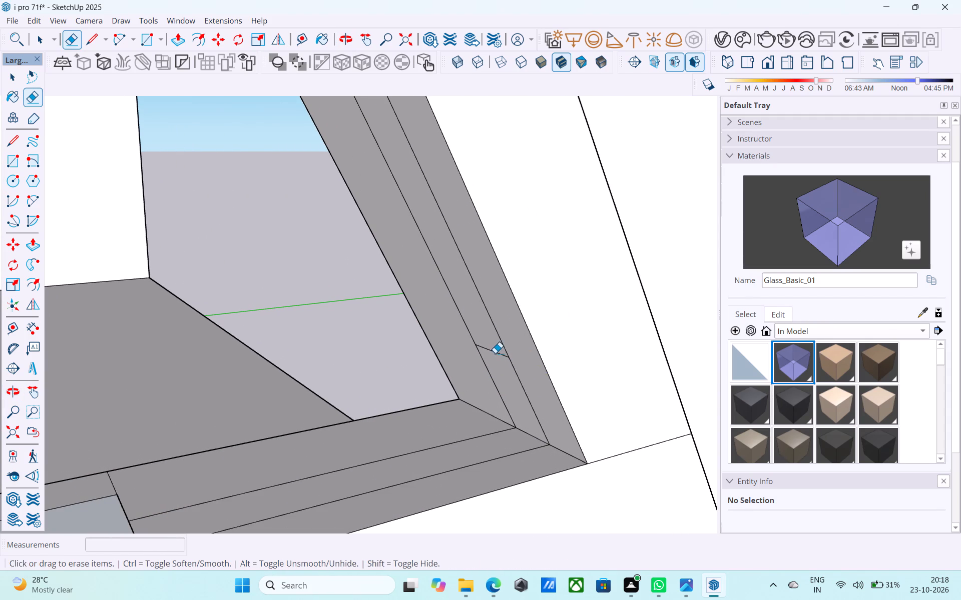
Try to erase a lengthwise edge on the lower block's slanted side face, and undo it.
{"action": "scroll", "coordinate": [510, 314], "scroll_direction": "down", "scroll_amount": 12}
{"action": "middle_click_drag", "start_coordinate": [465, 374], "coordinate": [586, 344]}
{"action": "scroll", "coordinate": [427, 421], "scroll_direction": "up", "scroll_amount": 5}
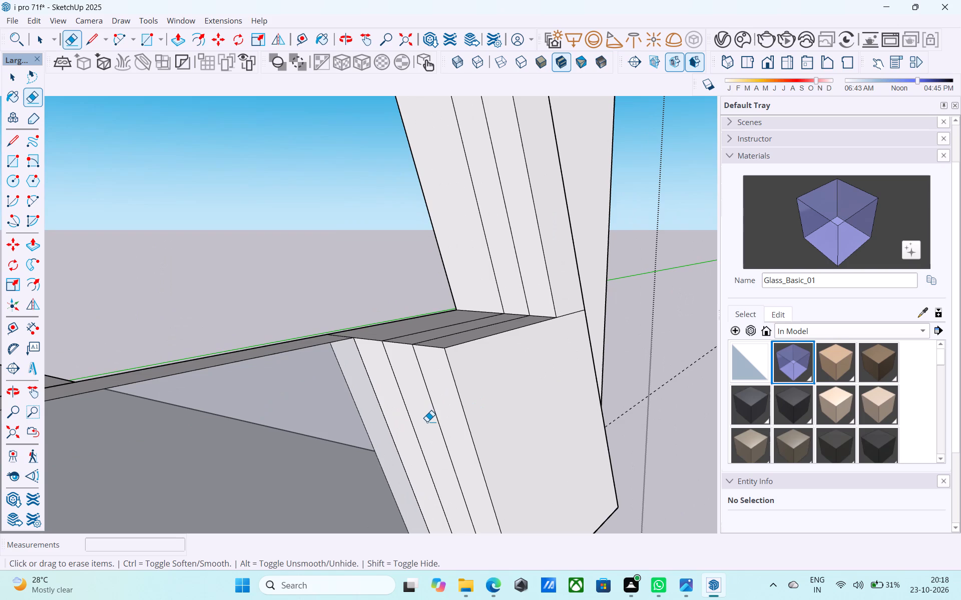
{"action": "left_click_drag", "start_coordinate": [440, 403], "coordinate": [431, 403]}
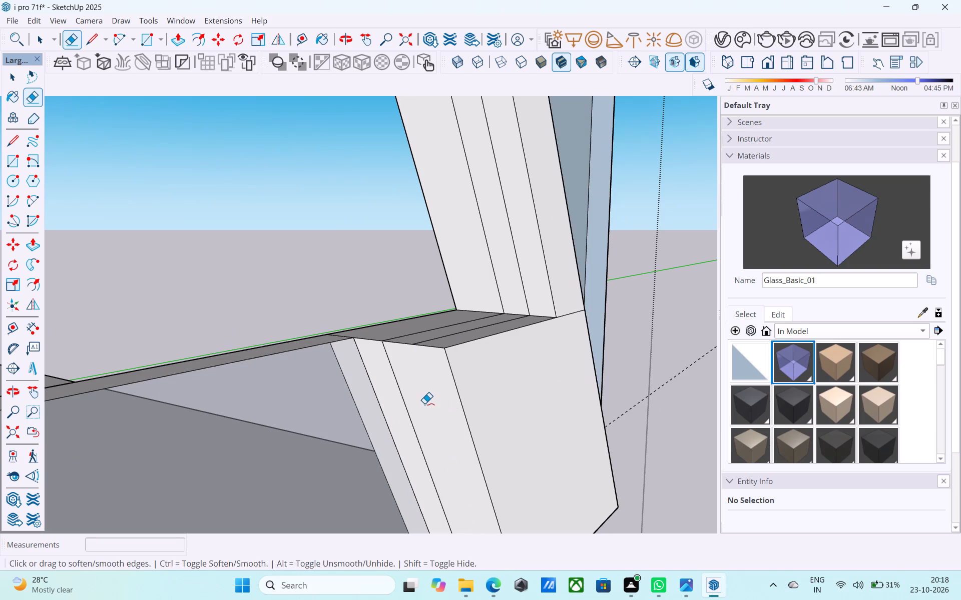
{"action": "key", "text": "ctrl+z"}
Erase the two horizontal lines between the slab edge and the new corner panel above the upper band.
{"action": "key", "text": "space"}
{"action": "scroll", "coordinate": [442, 390], "scroll_direction": "down", "scroll_amount": 4}
{"action": "middle_click_drag", "start_coordinate": [445, 383], "coordinate": [198, 392]}
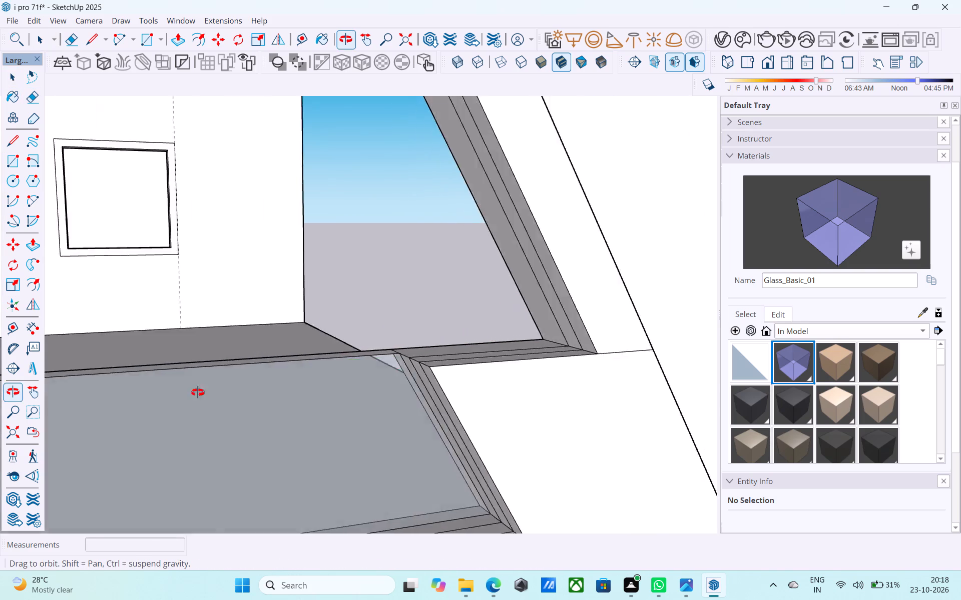
{"action": "middle_click_drag", "start_coordinate": [198, 392], "coordinate": [185, 394]}
{"action": "scroll", "coordinate": [359, 353], "scroll_direction": "down", "scroll_amount": 16}
{"action": "middle_click_drag", "start_coordinate": [450, 381], "coordinate": [464, 396]}
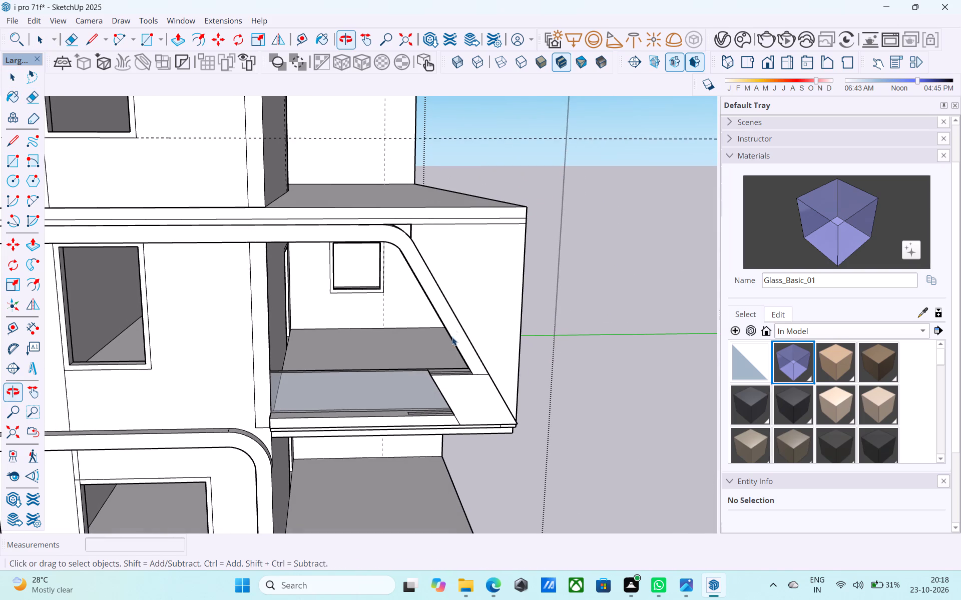
{"action": "middle_click_drag", "start_coordinate": [445, 300], "coordinate": [454, 358], "text": "shift"}
{"action": "scroll", "coordinate": [427, 319], "scroll_direction": "up", "scroll_amount": 5}
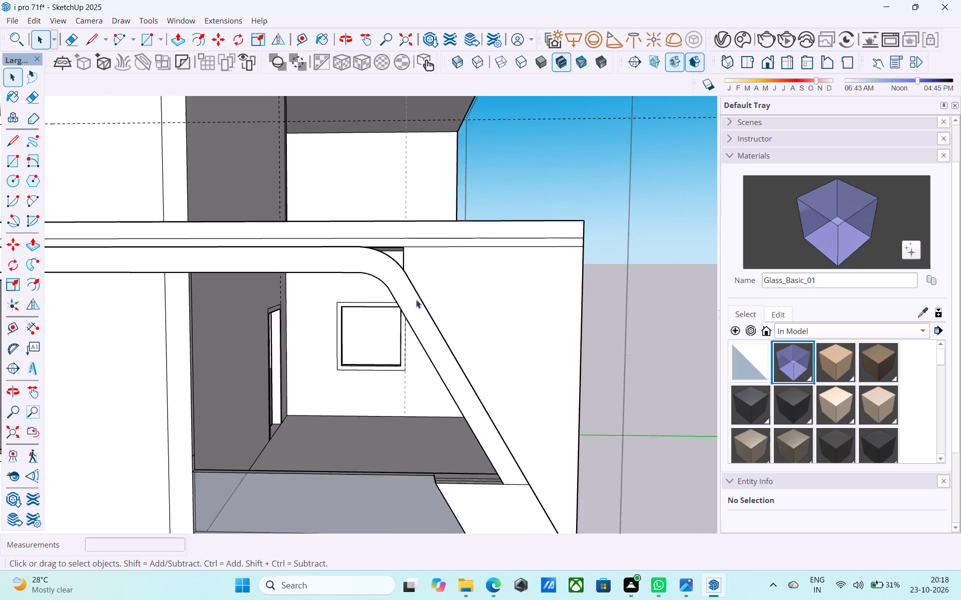
{"action": "scroll", "coordinate": [416, 299], "scroll_direction": "up", "scroll_amount": 3}
{"action": "middle_click_drag", "start_coordinate": [412, 295], "coordinate": [470, 284], "text": "shift"}
{"action": "scroll", "coordinate": [470, 284], "scroll_direction": "up", "scroll_amount": 7}
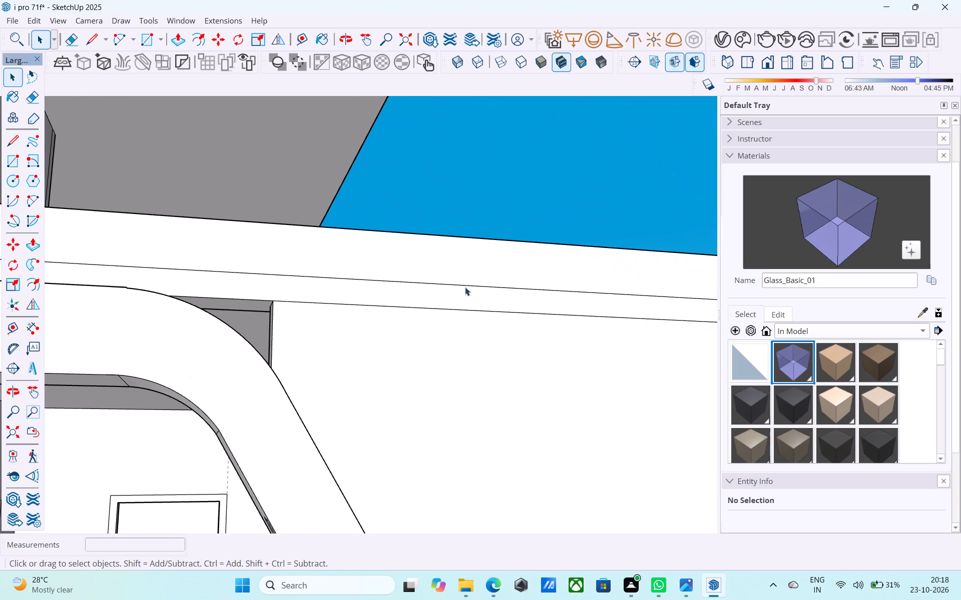
{"action": "key", "text": "e"}
{"action": "left_click_drag", "start_coordinate": [458, 314], "coordinate": [448, 287]}
{"action": "left_click_drag", "start_coordinate": [448, 287], "coordinate": [443, 283]}
Push/Pull the narrow vertical face beside the gap above the upper band's curved corner to fill the gap.
{"action": "middle_click_drag", "start_coordinate": [378, 311], "coordinate": [472, 351]}
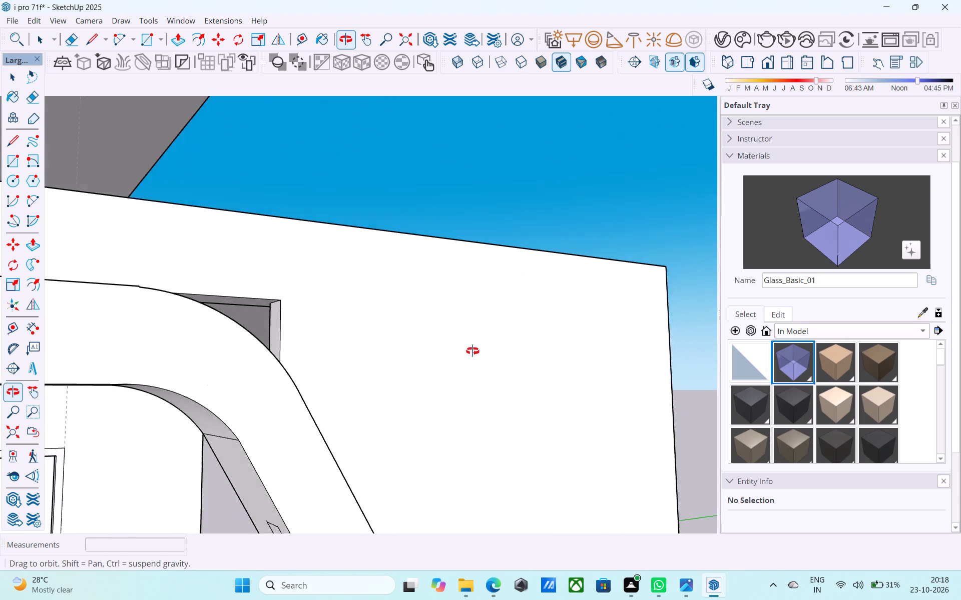
{"action": "middle_click_drag", "start_coordinate": [472, 351], "coordinate": [519, 369]}
{"action": "key", "text": "space"}
{"action": "middle_click_drag", "start_coordinate": [281, 331], "coordinate": [64, 382]}
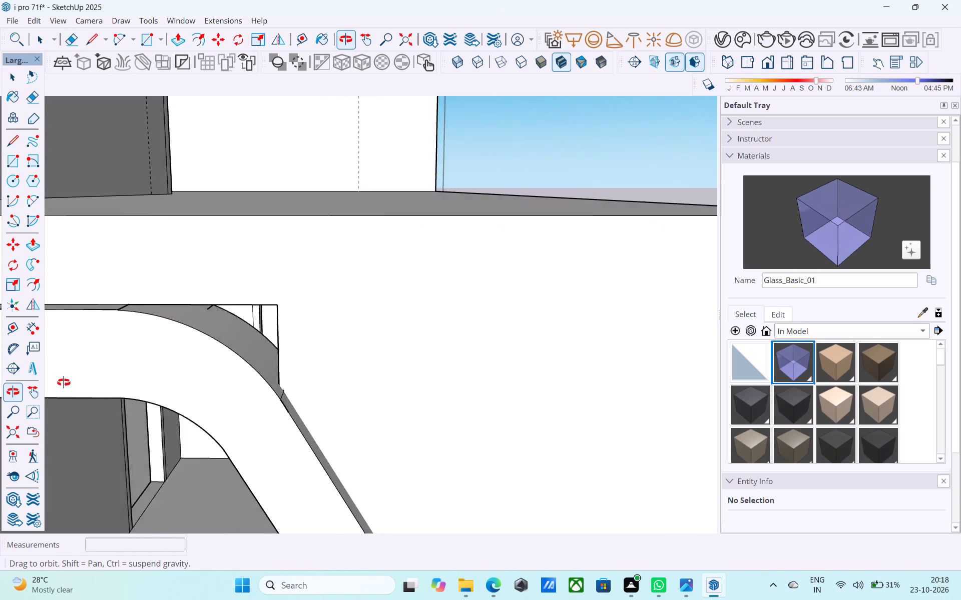
{"action": "middle_click_drag", "start_coordinate": [64, 382], "coordinate": [329, 398]}
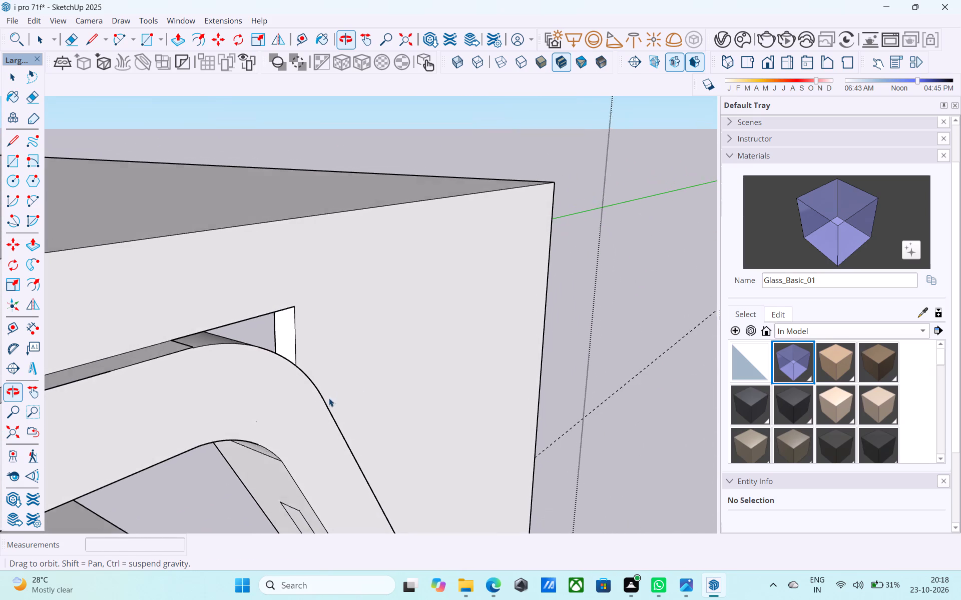
{"action": "middle_click_drag", "start_coordinate": [329, 398], "coordinate": [329, 400]}
{"action": "left_click", "coordinate": [289, 332]}
{"action": "key", "text": "p"}
{"action": "left_click", "coordinate": [288, 332]}
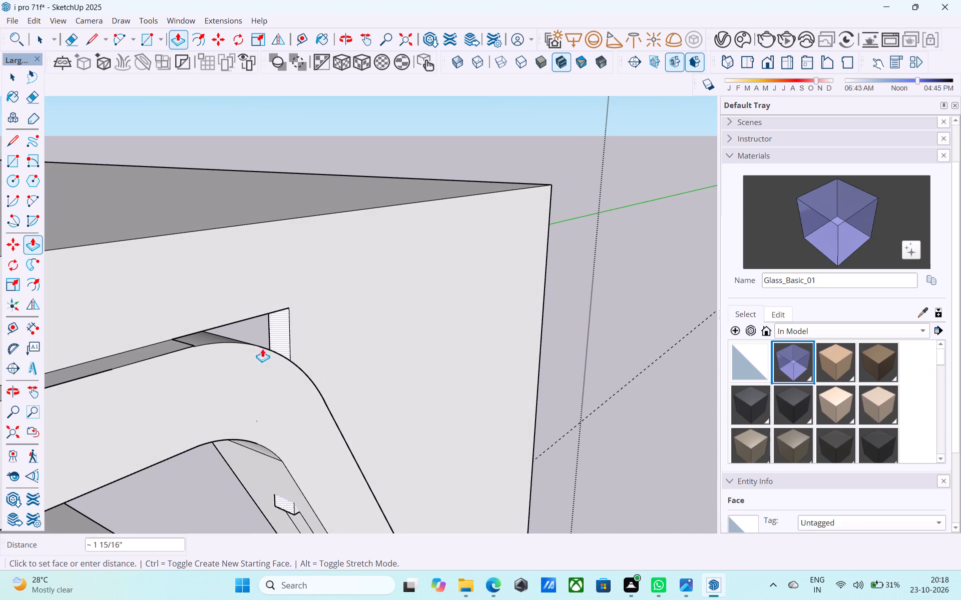
{"action": "left_click", "coordinate": [149, 374]}
Draw a line about 10 5/8" long down the slanted band's inner edge, from the curve's end to the infill panel's lower edge.
{"action": "middle_click_drag", "start_coordinate": [156, 380], "coordinate": [162, 346]}
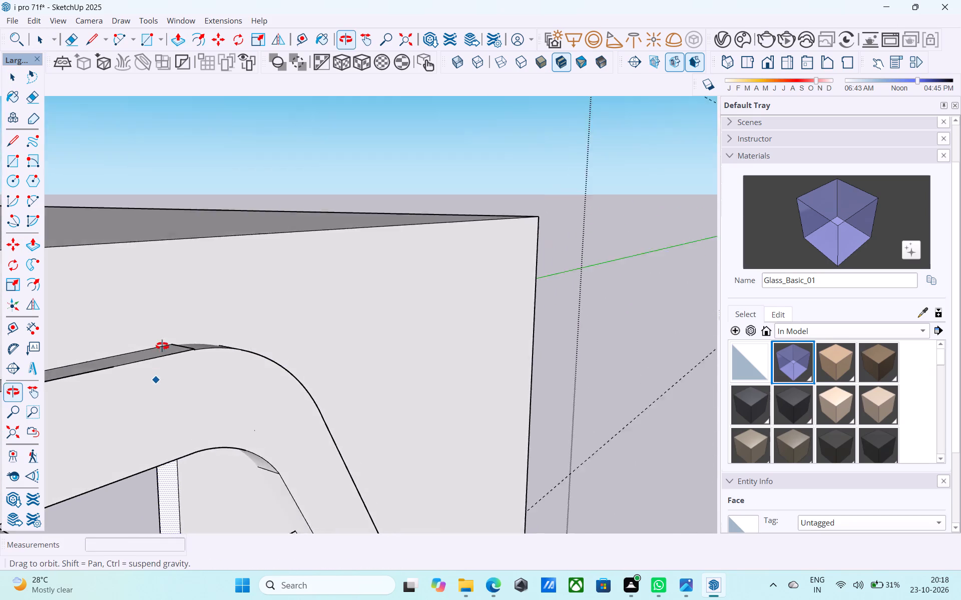
{"action": "middle_click_drag", "start_coordinate": [162, 346], "coordinate": [169, 295]}
{"action": "scroll", "coordinate": [170, 294], "scroll_direction": "down", "scroll_amount": 6}
{"action": "key", "text": "l"}
{"action": "scroll", "coordinate": [197, 404], "scroll_direction": "up", "scroll_amount": 2}
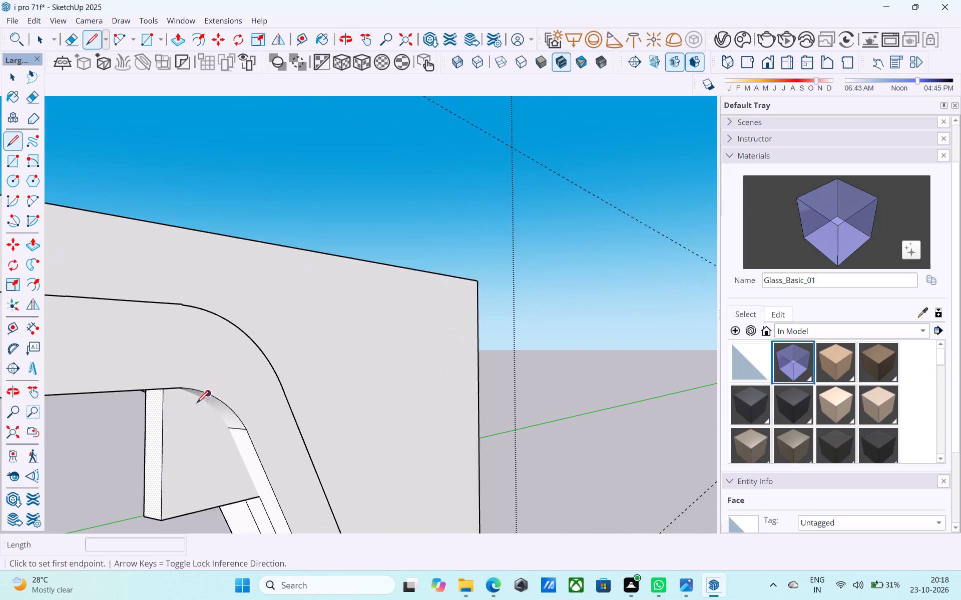
{"action": "scroll", "coordinate": [197, 404], "scroll_direction": "up", "scroll_amount": 12}
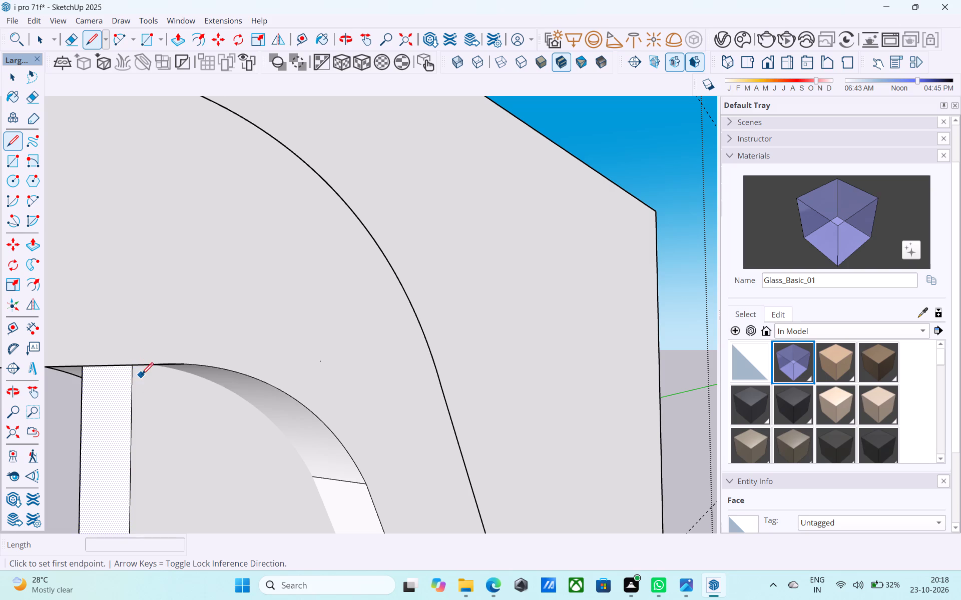
{"action": "middle_click_drag", "start_coordinate": [142, 375], "coordinate": [156, 377], "text": "shift"}
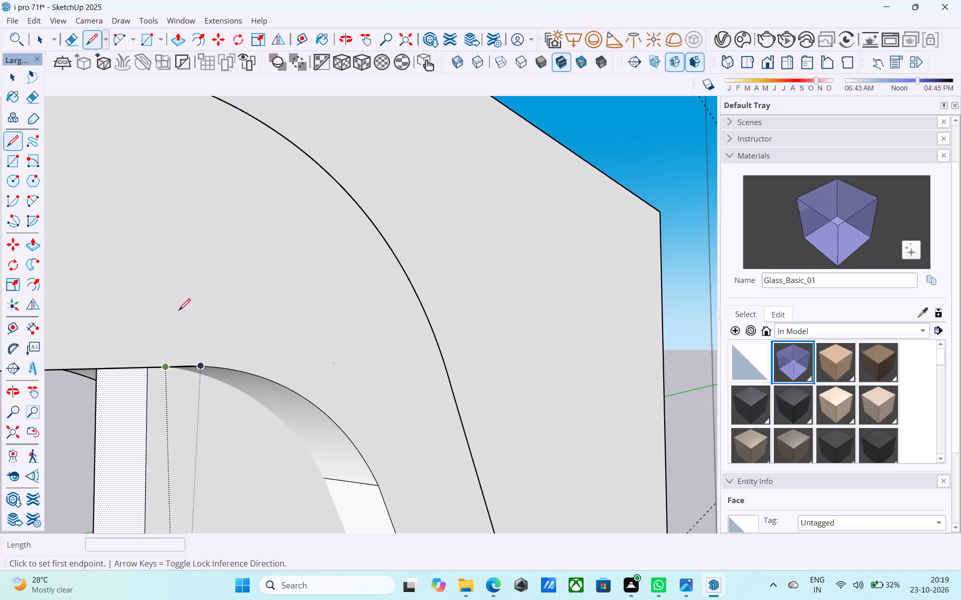
{"action": "scroll", "coordinate": [171, 462], "scroll_direction": "down", "scroll_amount": 9}
{"action": "scroll", "coordinate": [183, 418], "scroll_direction": "down", "scroll_amount": 4}
{"action": "middle_click_drag", "start_coordinate": [184, 409], "coordinate": [166, 358]}
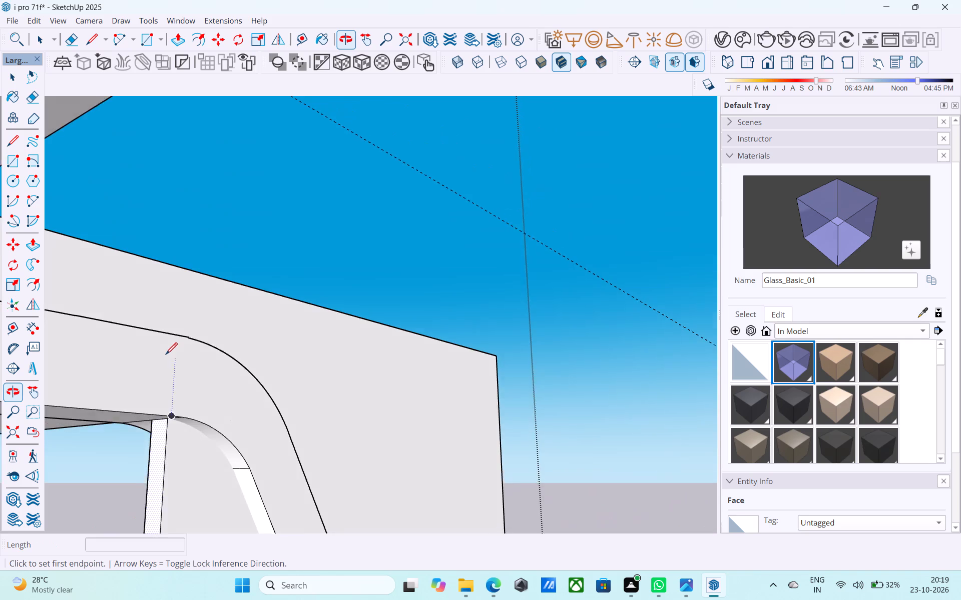
{"action": "scroll", "coordinate": [167, 351], "scroll_direction": "down", "scroll_amount": 6}
{"action": "scroll", "coordinate": [227, 461], "scroll_direction": "up", "scroll_amount": 8}
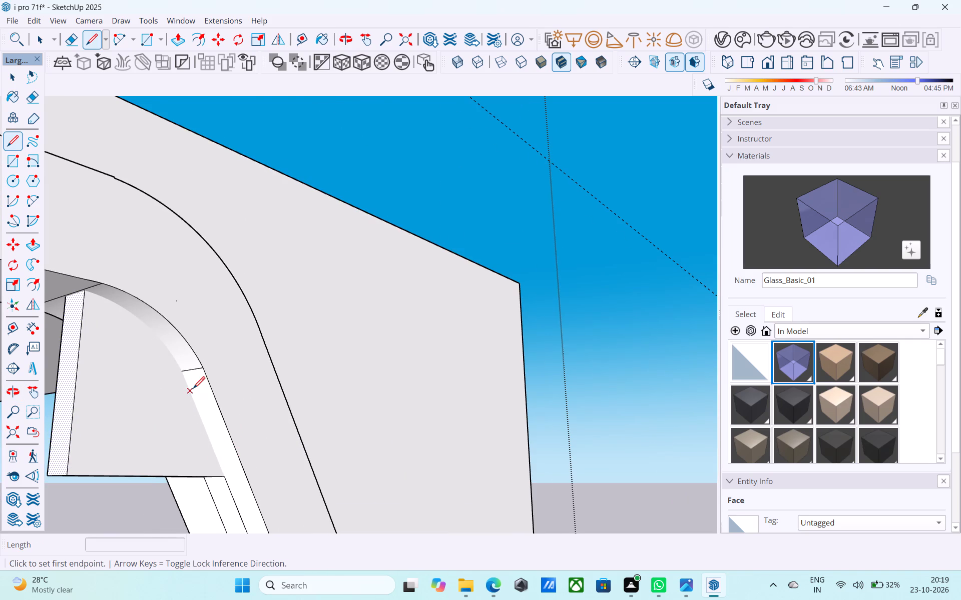
{"action": "scroll", "coordinate": [191, 382], "scroll_direction": "up", "scroll_amount": 2}
{"action": "left_click", "coordinate": [183, 369]}
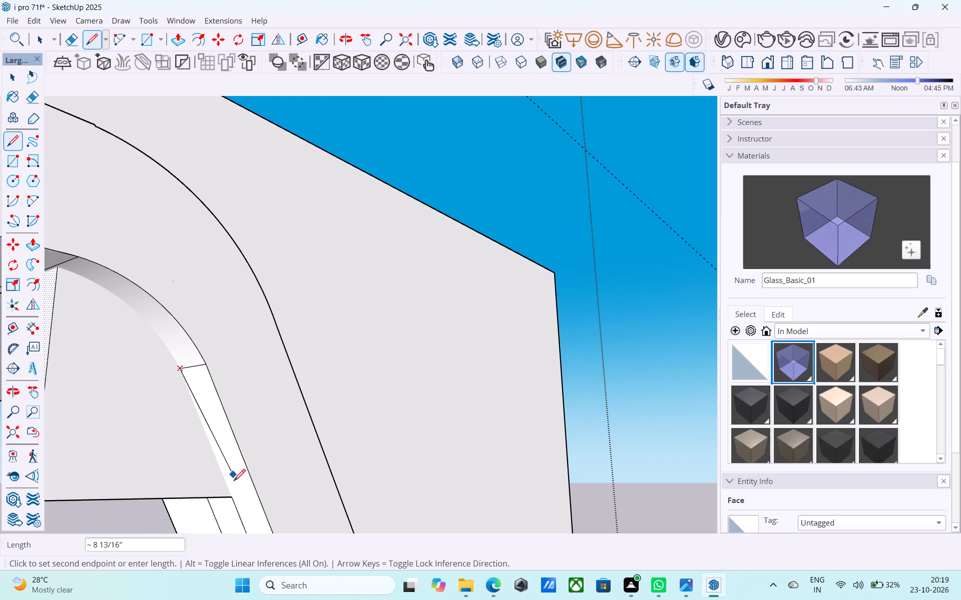
{"action": "left_click", "coordinate": [232, 494]}
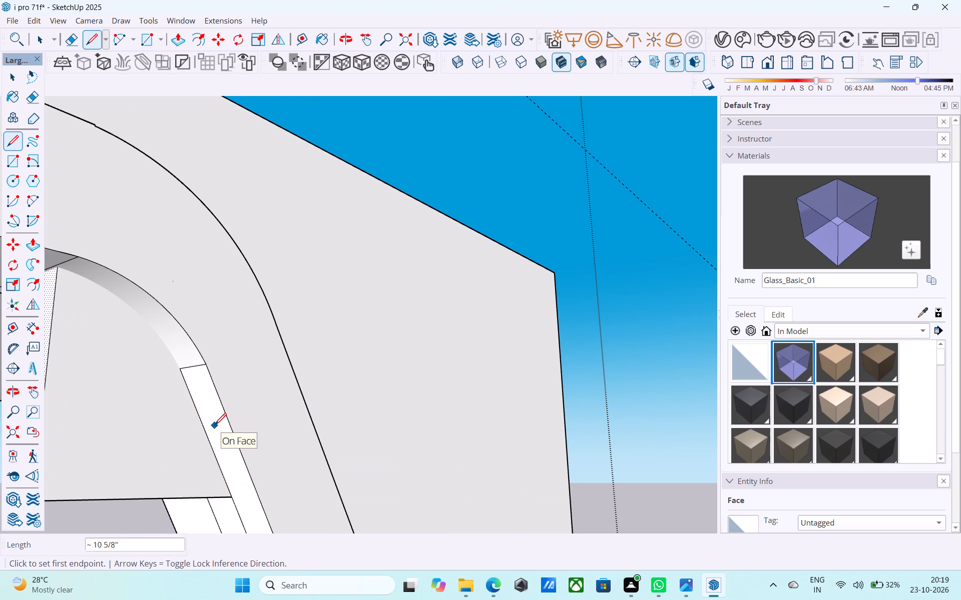
Draw a two-point arc with a bulge of about 1 3/16" on the infill panel, following the band's inner curve.
{"action": "scroll", "coordinate": [219, 405], "scroll_direction": "down", "scroll_amount": 3}
{"action": "middle_click_drag", "start_coordinate": [218, 401], "coordinate": [227, 407]}
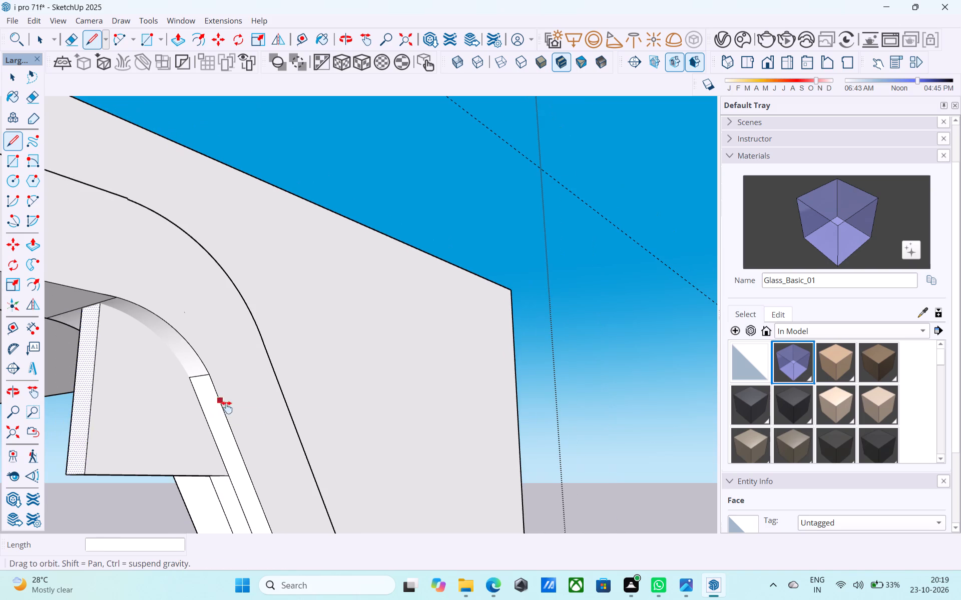
{"action": "middle_click_drag", "start_coordinate": [227, 407], "coordinate": [354, 427]}
{"action": "scroll", "coordinate": [233, 323], "scroll_direction": "up", "scroll_amount": 9}
{"action": "left_click", "coordinate": [259, 341]}
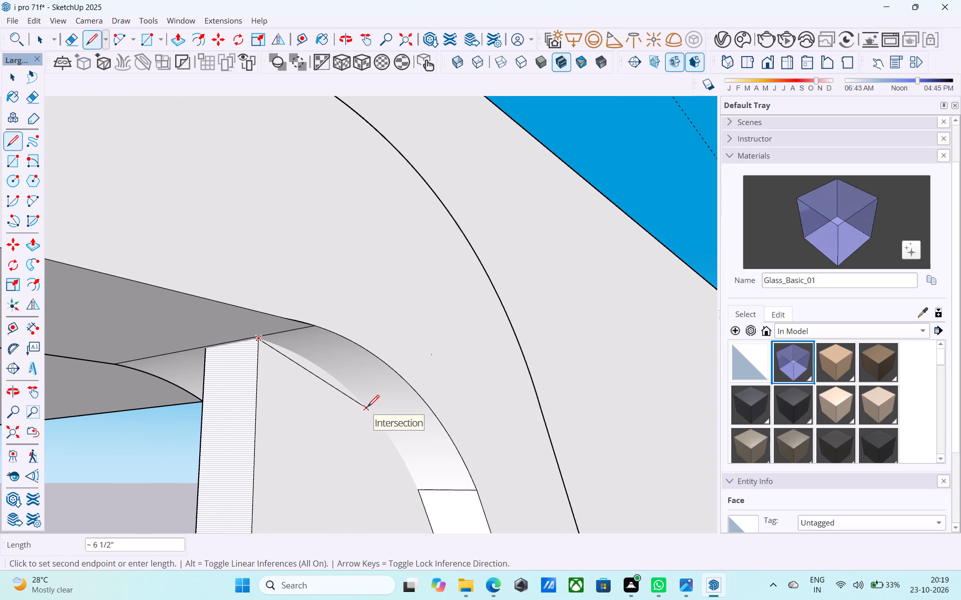
{"action": "key", "text": "a"}
{"action": "left_click", "coordinate": [258, 343]}
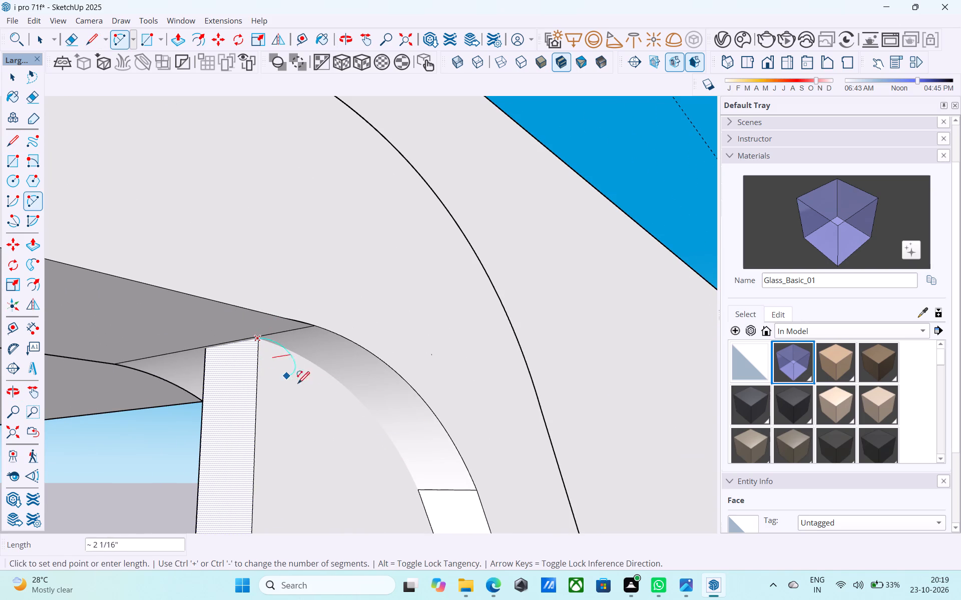
{"action": "left_click", "coordinate": [424, 491]}
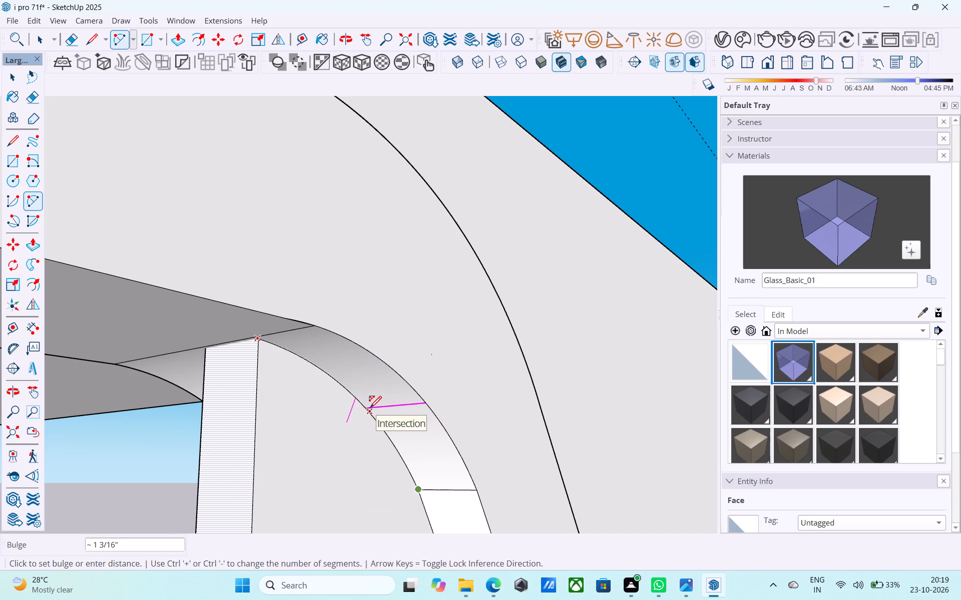
{"action": "left_click", "coordinate": [369, 409]}
Draw short lines of about 1/16" and 1/4" connecting the arc's upper end to the adjoining edge of the band's underside.
{"action": "scroll", "coordinate": [284, 378], "scroll_direction": "up", "scroll_amount": 12}
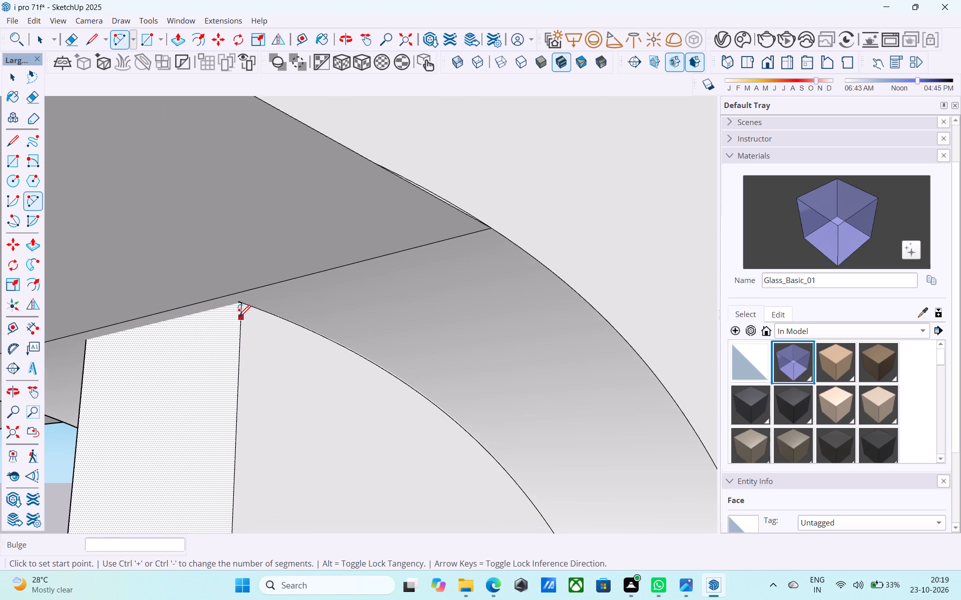
{"action": "scroll", "coordinate": [240, 316], "scroll_direction": "up", "scroll_amount": 4}
{"action": "key", "text": "l"}
{"action": "left_click", "coordinate": [239, 294]}
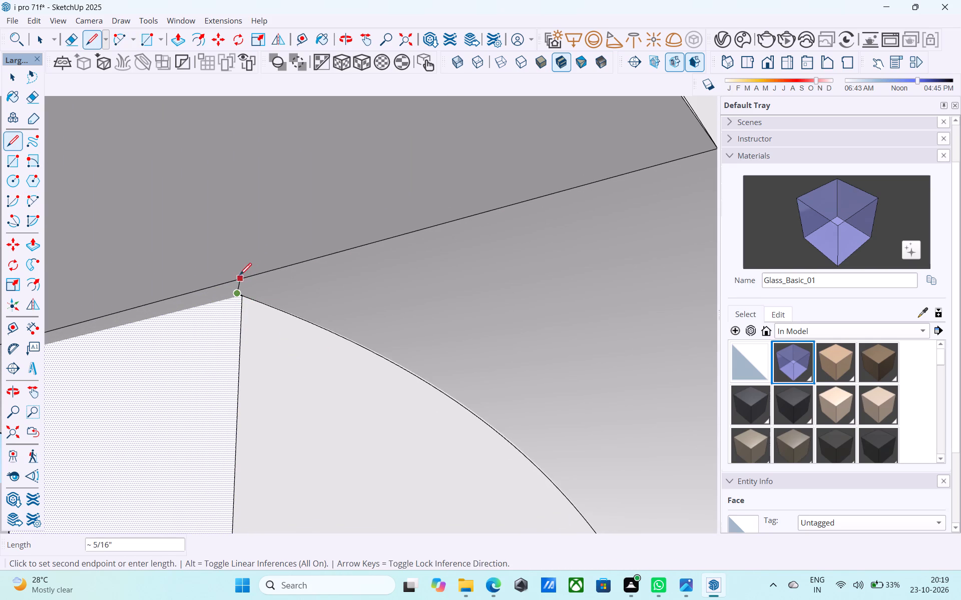
{"action": "scroll", "coordinate": [234, 275], "scroll_direction": "up", "scroll_amount": 12}
{"action": "middle_click_drag", "start_coordinate": [255, 342], "coordinate": [182, 347]}
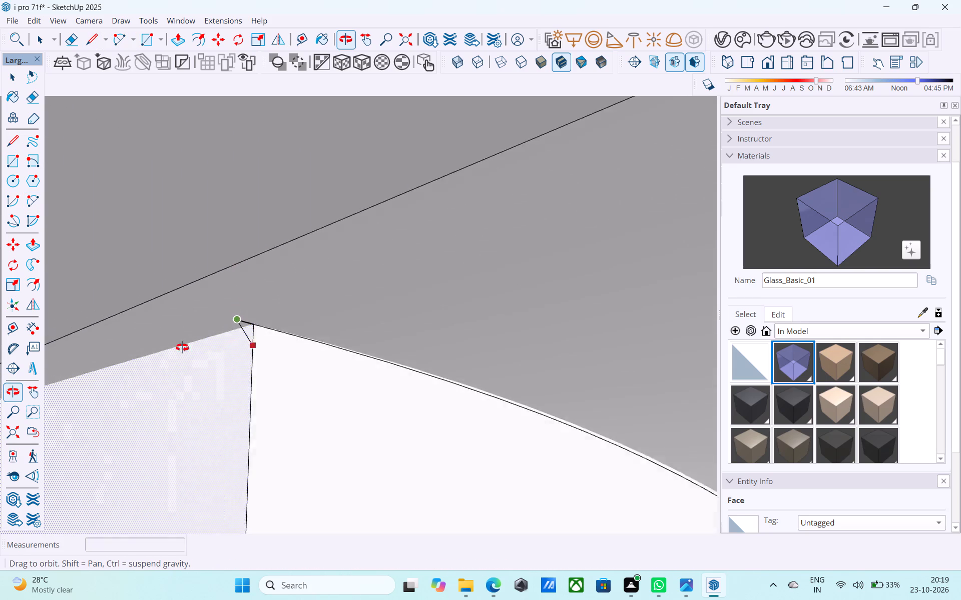
{"action": "middle_click_drag", "start_coordinate": [182, 347], "coordinate": [92, 382]}
{"action": "left_click", "coordinate": [257, 335]}
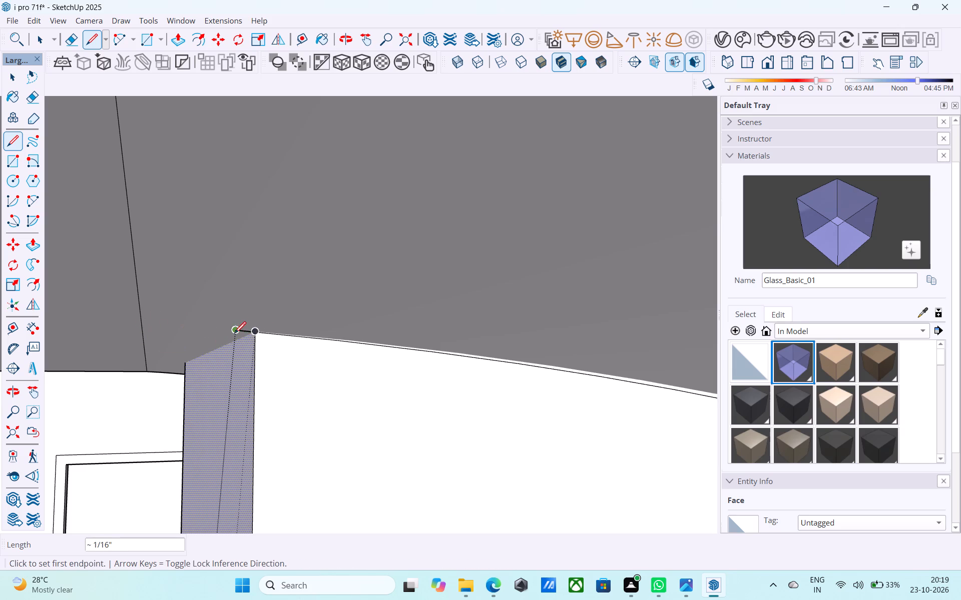
{"action": "left_click", "coordinate": [255, 336]}
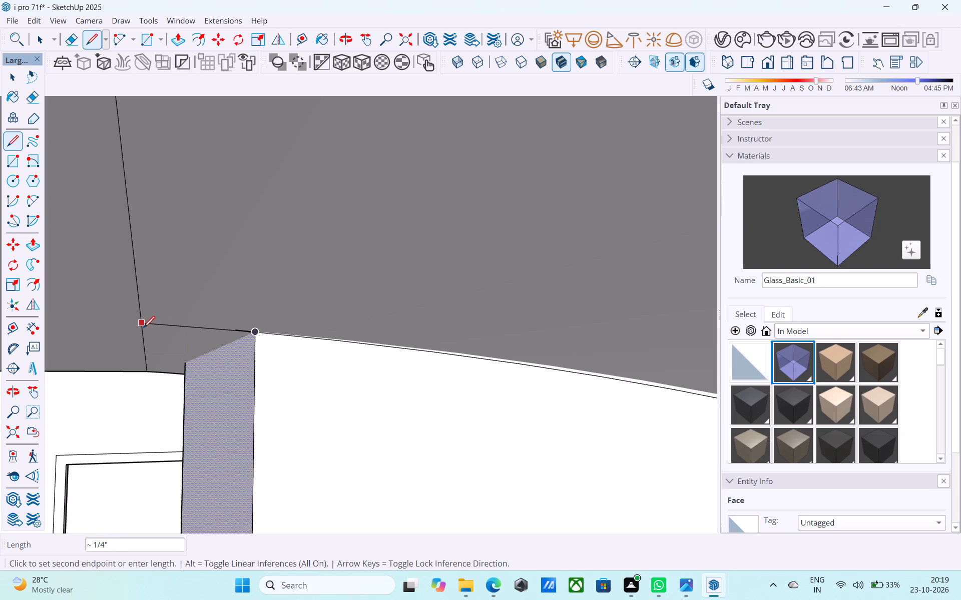
{"action": "left_click", "coordinate": [141, 327]}
Push/Pull the infill panel's face inside the band's curved opening back through its thickness to clear the opening.
{"action": "middle_click_drag", "start_coordinate": [235, 310], "coordinate": [400, 267]}
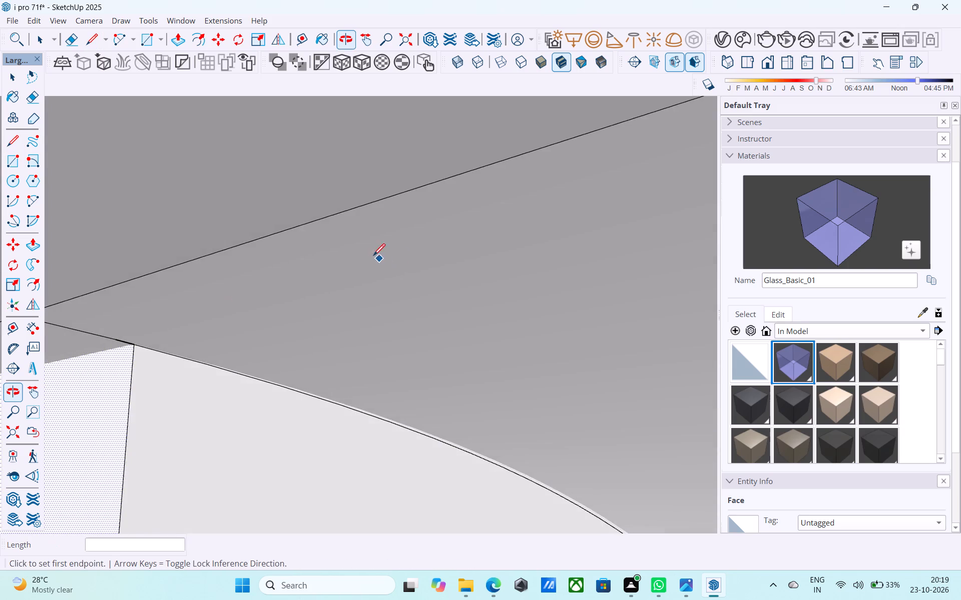
{"action": "scroll", "coordinate": [373, 256], "scroll_direction": "down", "scroll_amount": 20}
{"action": "scroll", "coordinate": [373, 256], "scroll_direction": "down", "scroll_amount": 18}
{"action": "key", "text": "space"}
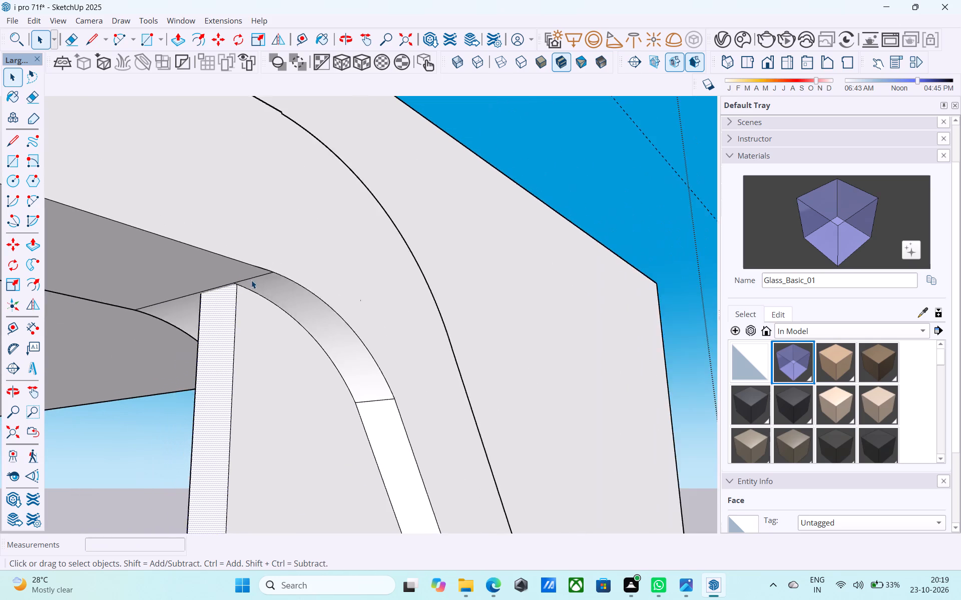
{"action": "scroll", "coordinate": [251, 280], "scroll_direction": "down", "scroll_amount": 11}
{"action": "scroll", "coordinate": [287, 344], "scroll_direction": "up", "scroll_amount": 4}
{"action": "left_click", "coordinate": [287, 344]}
{"action": "key", "text": "p"}
{"action": "left_click", "coordinate": [287, 344]}
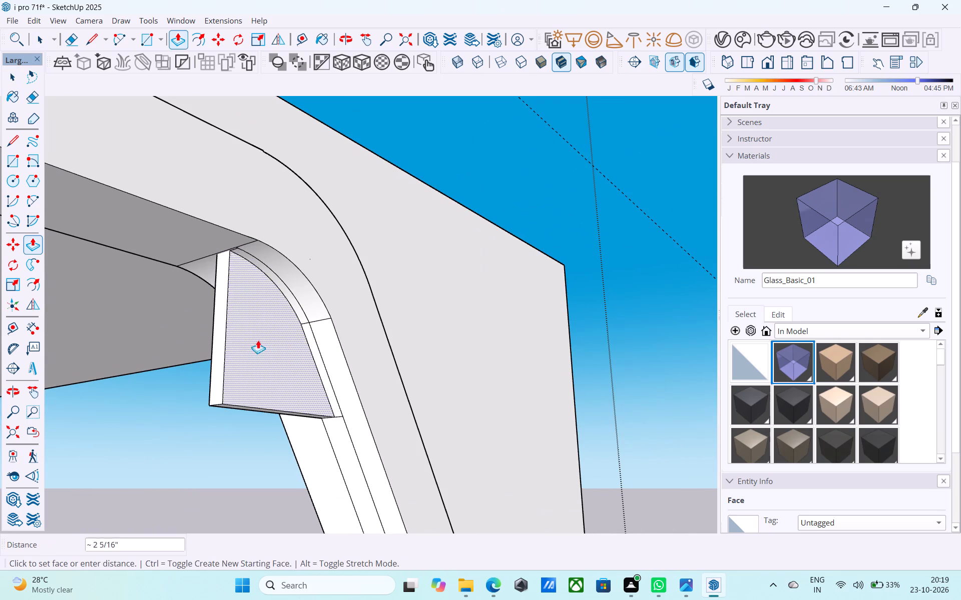
{"action": "left_click", "coordinate": [230, 332]}
{"action": "key", "text": "space"}
Delete the short stray line along the upper band's front top edge, just before the curved corner.
{"action": "scroll", "coordinate": [299, 270], "scroll_direction": "down", "scroll_amount": 4}
{"action": "middle_click_drag", "start_coordinate": [296, 270], "coordinate": [180, 349]}
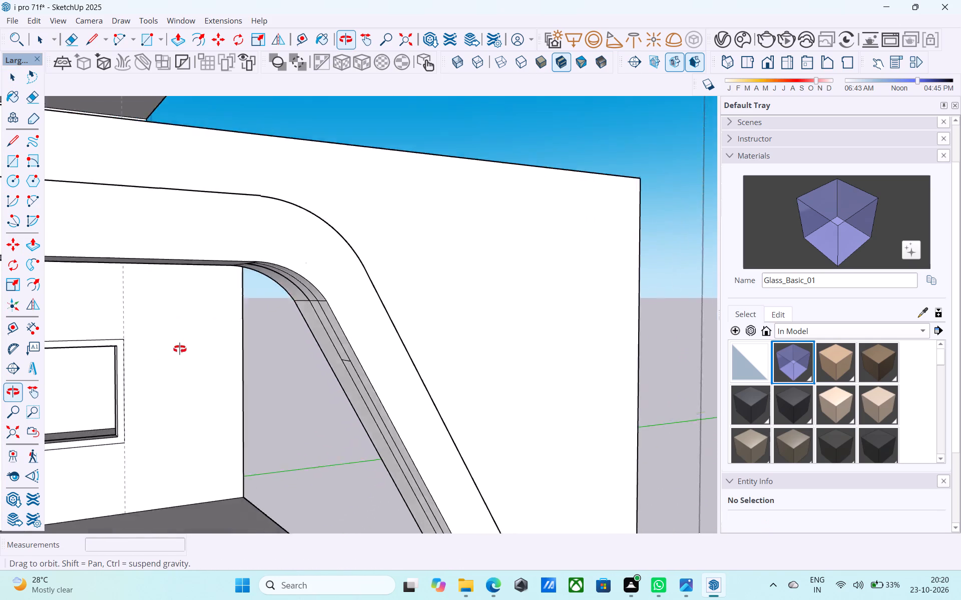
{"action": "middle_click_drag", "start_coordinate": [180, 349], "coordinate": [158, 373]}
{"action": "scroll", "coordinate": [437, 243], "scroll_direction": "down", "scroll_amount": 9}
{"action": "middle_click_drag", "start_coordinate": [429, 260], "coordinate": [268, 340]}
{"action": "middle_click_drag", "start_coordinate": [450, 289], "coordinate": [312, 336]}
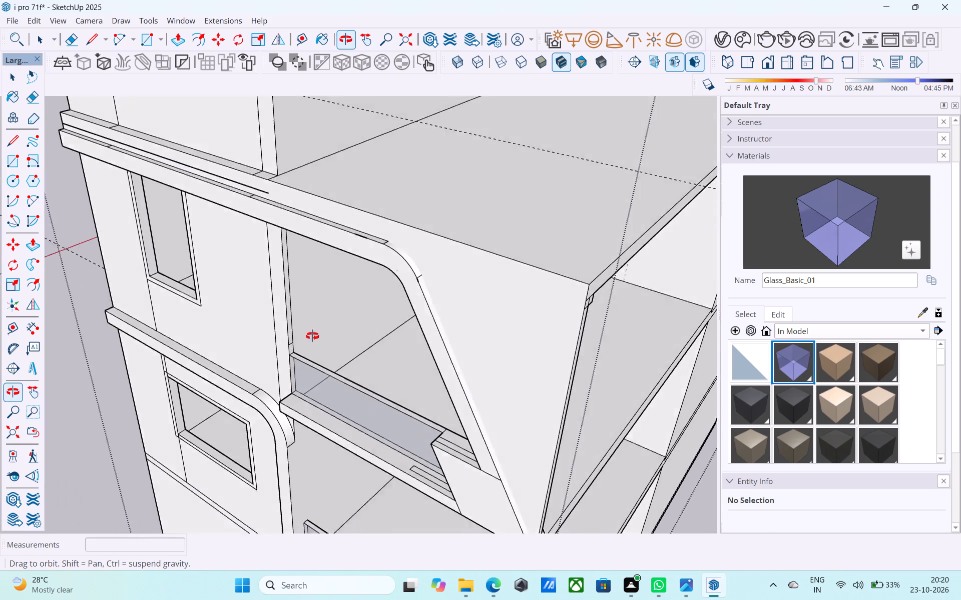
{"action": "middle_click_drag", "start_coordinate": [312, 336], "coordinate": [328, 343]}
{"action": "scroll", "coordinate": [364, 238], "scroll_direction": "up", "scroll_amount": 10}
{"action": "left_click", "coordinate": [353, 231]}
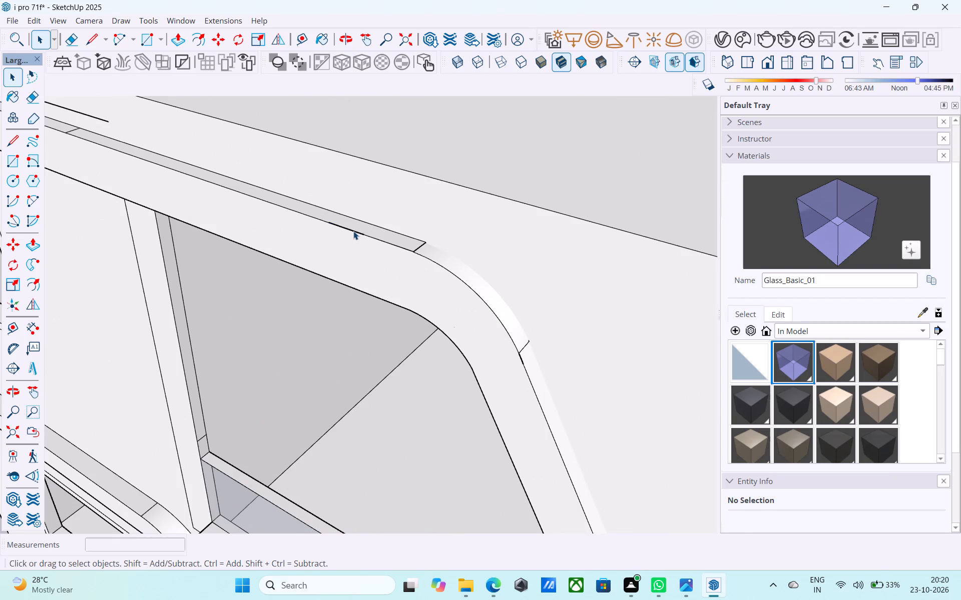
{"action": "key", "text": "Delete"}
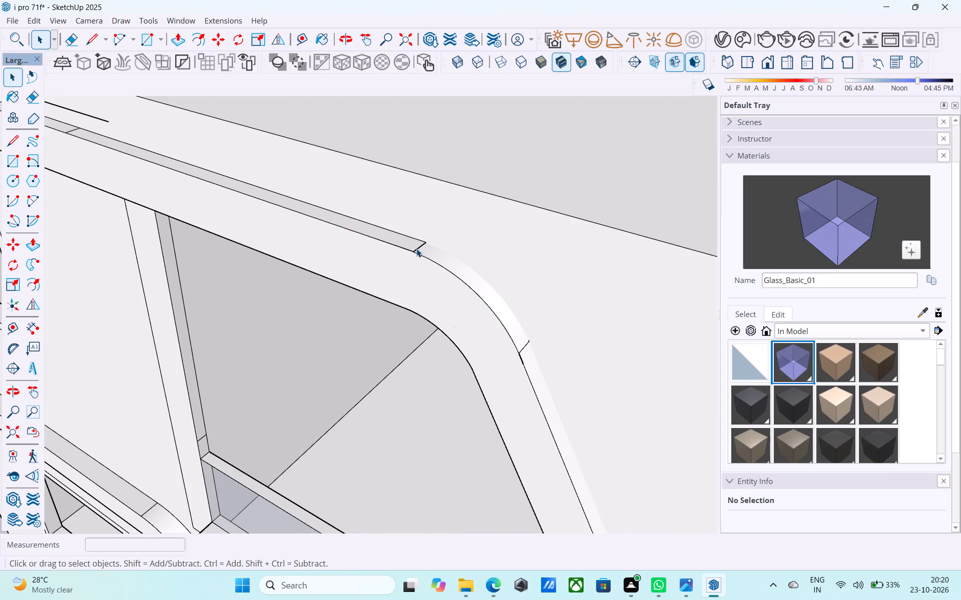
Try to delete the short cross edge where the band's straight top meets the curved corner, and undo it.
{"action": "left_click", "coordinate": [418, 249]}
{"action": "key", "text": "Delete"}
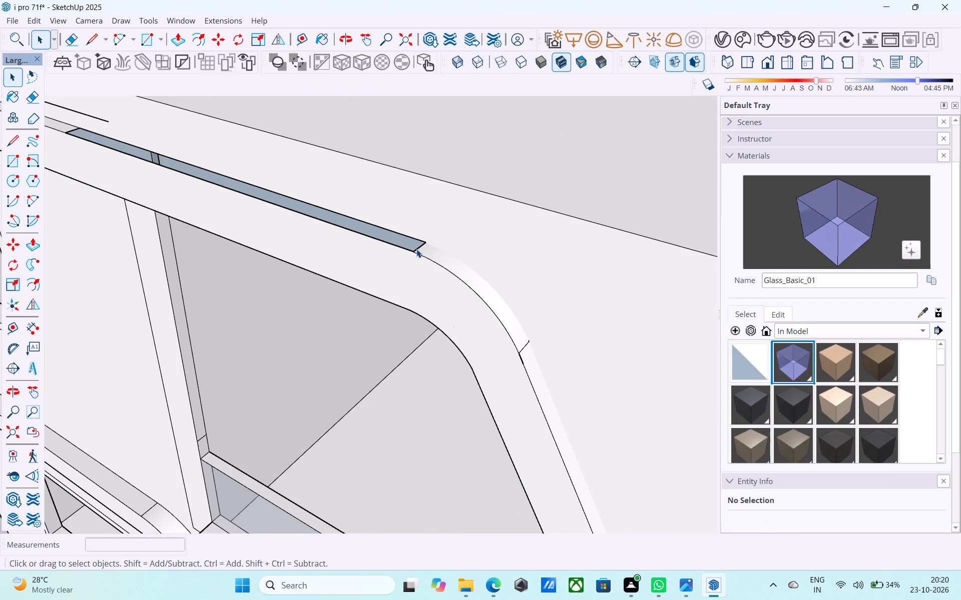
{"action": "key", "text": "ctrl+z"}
Erase the leftover horizontal line segments on the upper slab's front face, just above the curved band near the balcony column.
{"action": "scroll", "coordinate": [415, 249], "scroll_direction": "down", "scroll_amount": 4}
{"action": "middle_click_drag", "start_coordinate": [414, 249], "coordinate": [404, 320]}
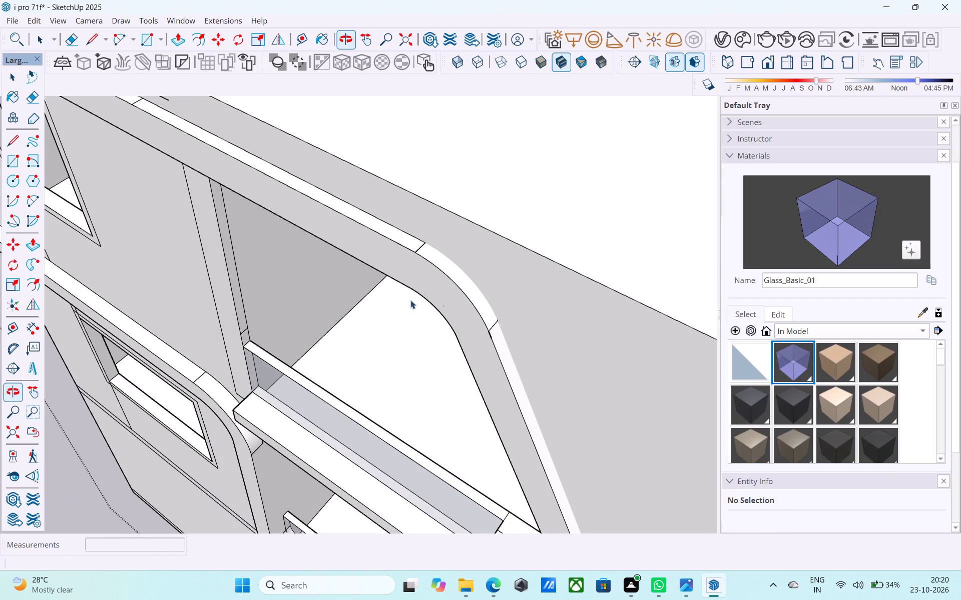
{"action": "scroll", "coordinate": [439, 280], "scroll_direction": "down", "scroll_amount": 4}
{"action": "middle_click", "coordinate": [439, 280]}
{"action": "scroll", "coordinate": [208, 148], "scroll_direction": "up", "scroll_amount": 8}
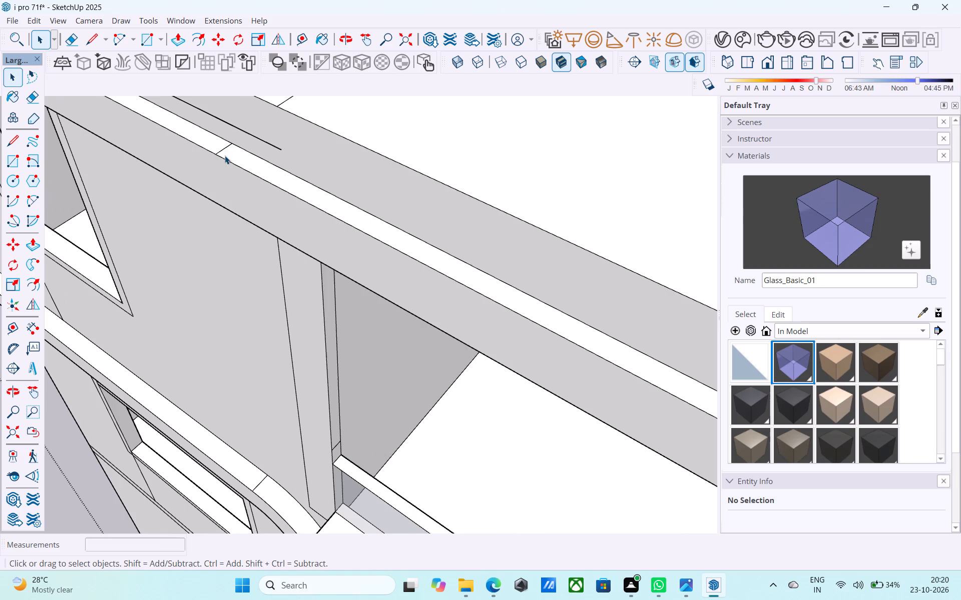
{"action": "scroll", "coordinate": [235, 167], "scroll_direction": "down", "scroll_amount": 5}
{"action": "middle_click_drag", "start_coordinate": [233, 169], "coordinate": [399, 113]}
{"action": "scroll", "coordinate": [403, 124], "scroll_direction": "down", "scroll_amount": 6}
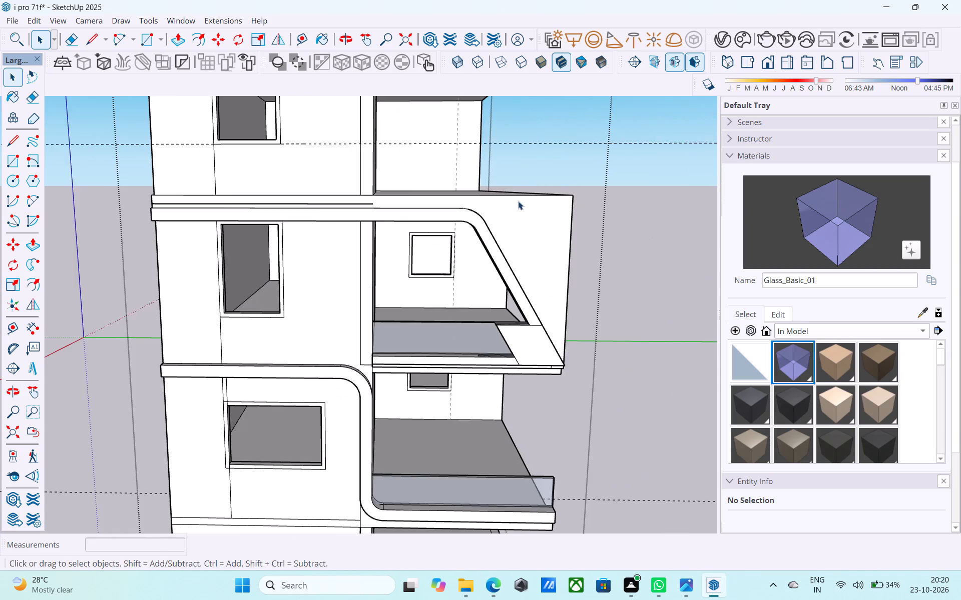
{"action": "scroll", "coordinate": [518, 201], "scroll_direction": "down", "scroll_amount": 2}
{"action": "middle_click_drag", "start_coordinate": [506, 208], "coordinate": [427, 301], "text": "shift"}
{"action": "scroll", "coordinate": [354, 311], "scroll_direction": "up", "scroll_amount": 16}
{"action": "key", "text": "e"}
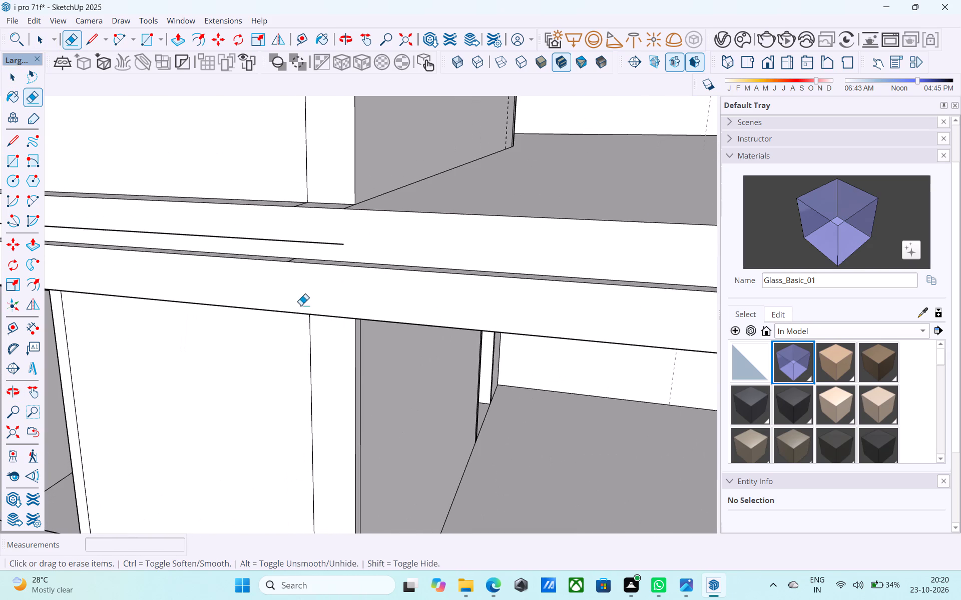
{"action": "left_click_drag", "start_coordinate": [335, 240], "coordinate": [335, 235]}
{"action": "middle_click", "coordinate": [335, 237]}
{"action": "left_click", "coordinate": [335, 241]}
{"action": "scroll", "coordinate": [335, 241], "scroll_direction": "down", "scroll_amount": 4}
{"action": "middle_click", "coordinate": [334, 244]}
{"action": "scroll", "coordinate": [326, 245], "scroll_direction": "up", "scroll_amount": 3}
{"action": "left_click_drag", "start_coordinate": [314, 243], "coordinate": [291, 239]}
Erase the short cross line on the curved band's top ledge in front of the balcony column.
{"action": "scroll", "coordinate": [352, 222], "scroll_direction": "down", "scroll_amount": 6}
{"action": "middle_click_drag", "start_coordinate": [365, 244], "coordinate": [325, 303]}
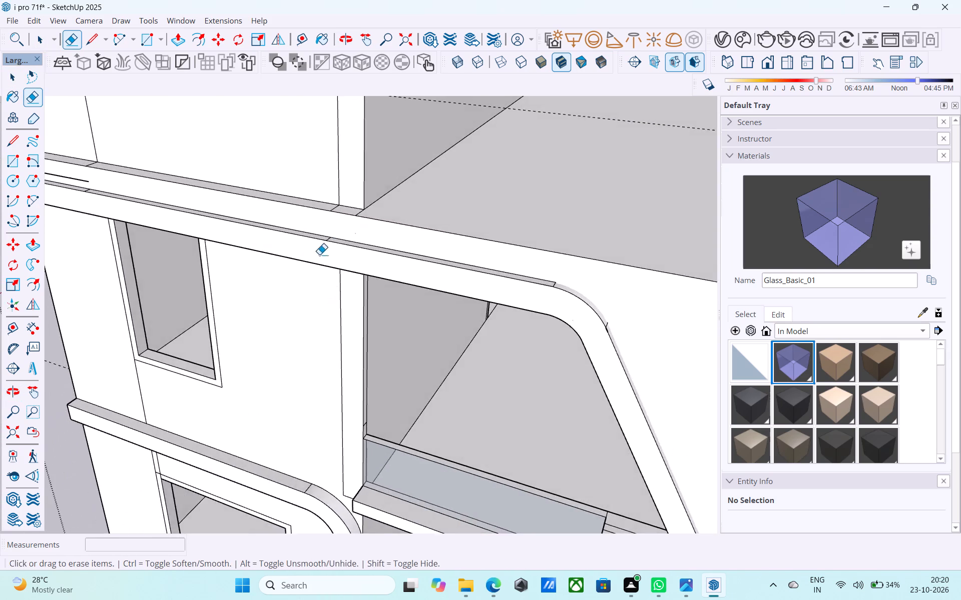
{"action": "scroll", "coordinate": [322, 245], "scroll_direction": "up", "scroll_amount": 10}
{"action": "left_click", "coordinate": [334, 230]}
{"action": "middle_click_drag", "start_coordinate": [331, 228], "coordinate": [427, 302]}
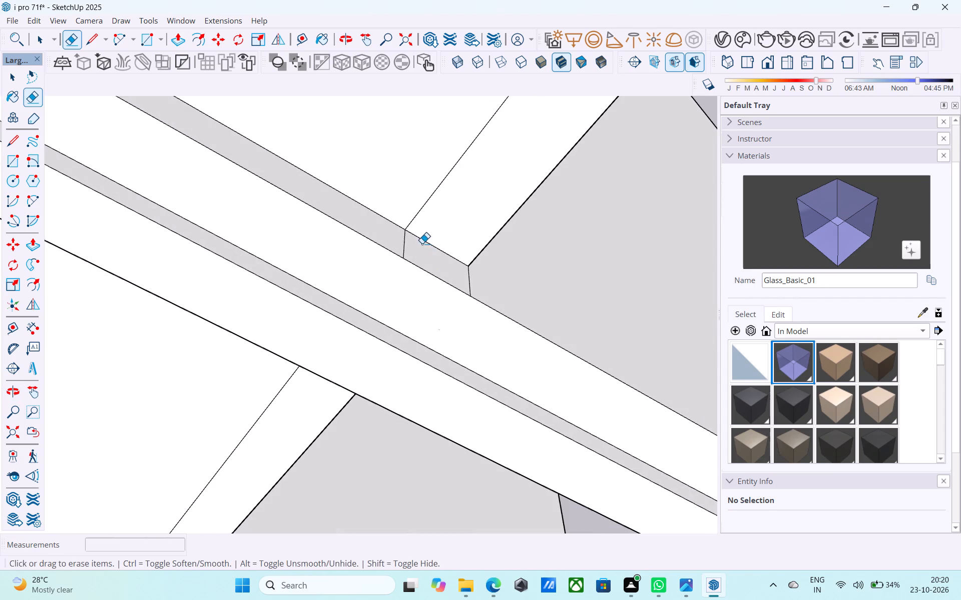
Erase the short cross lines left on the upper band's top and lower ledges along its straight front run.
{"action": "left_click_drag", "start_coordinate": [412, 247], "coordinate": [397, 243]}
{"action": "scroll", "coordinate": [400, 242], "scroll_direction": "down", "scroll_amount": 5}
{"action": "middle_click_drag", "start_coordinate": [431, 291], "coordinate": [569, 289], "text": "shift"}
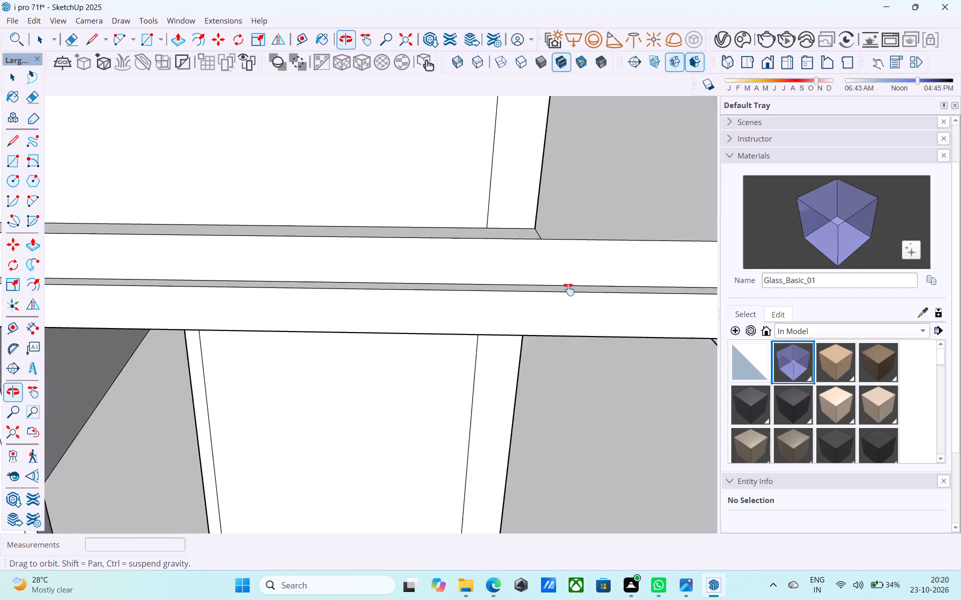
{"action": "middle_click_drag", "start_coordinate": [569, 289], "coordinate": [693, 262], "text": "shift"}
{"action": "middle_click_drag", "start_coordinate": [343, 276], "coordinate": [579, 278], "text": "shift"}
{"action": "scroll", "coordinate": [341, 269], "scroll_direction": "up", "scroll_amount": 5}
{"action": "left_click_drag", "start_coordinate": [326, 245], "coordinate": [319, 228]}
{"action": "middle_click_drag", "start_coordinate": [403, 247], "coordinate": [296, 315], "text": "shift"}
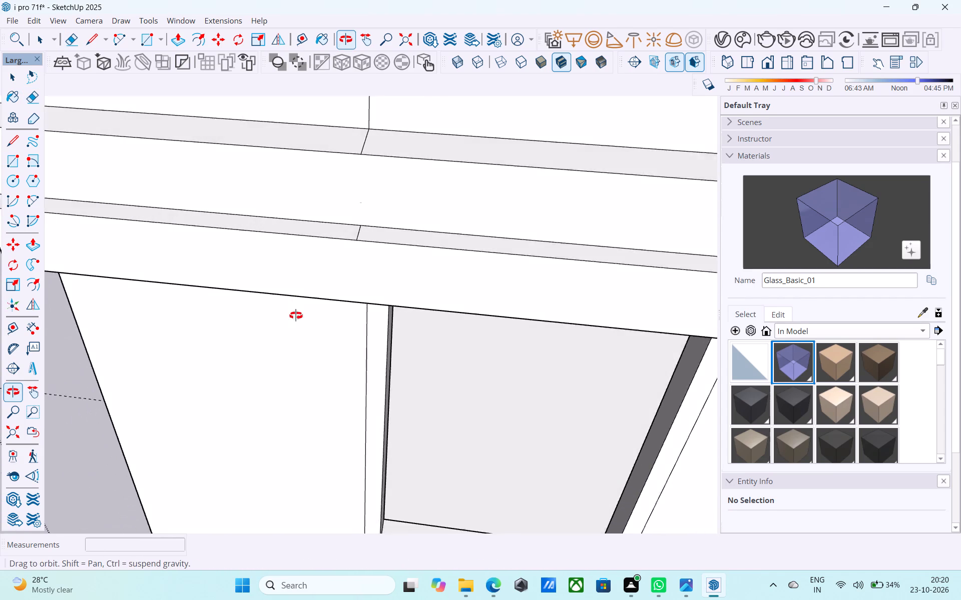
{"action": "middle_click_drag", "start_coordinate": [296, 315], "coordinate": [293, 326], "text": "shift"}
{"action": "left_click", "coordinate": [361, 232]}
{"action": "middle_click_drag", "start_coordinate": [356, 207], "coordinate": [355, 342], "text": "shift"}
{"action": "left_click_drag", "start_coordinate": [373, 275], "coordinate": [345, 273]}
{"action": "scroll", "coordinate": [320, 266], "scroll_direction": "down", "scroll_amount": 3}
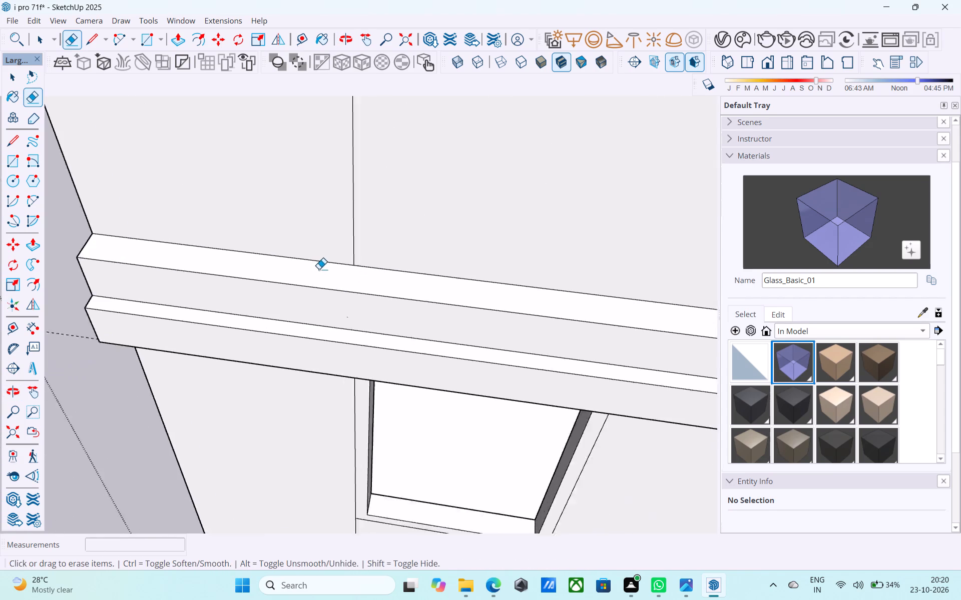
Save the model.
{"action": "scroll", "coordinate": [319, 269], "scroll_direction": "down", "scroll_amount": 15}
{"action": "middle_click_drag", "start_coordinate": [309, 317], "coordinate": [272, 220], "text": "shift"}
{"action": "middle_click_drag", "start_coordinate": [376, 341], "coordinate": [272, 184], "text": "shift"}
{"action": "scroll", "coordinate": [276, 187], "scroll_direction": "down", "scroll_amount": 5}
{"action": "middle_click_drag", "start_coordinate": [365, 266], "coordinate": [328, 184], "text": "shift"}
{"action": "middle_click_drag", "start_coordinate": [319, 271], "coordinate": [338, 261]}
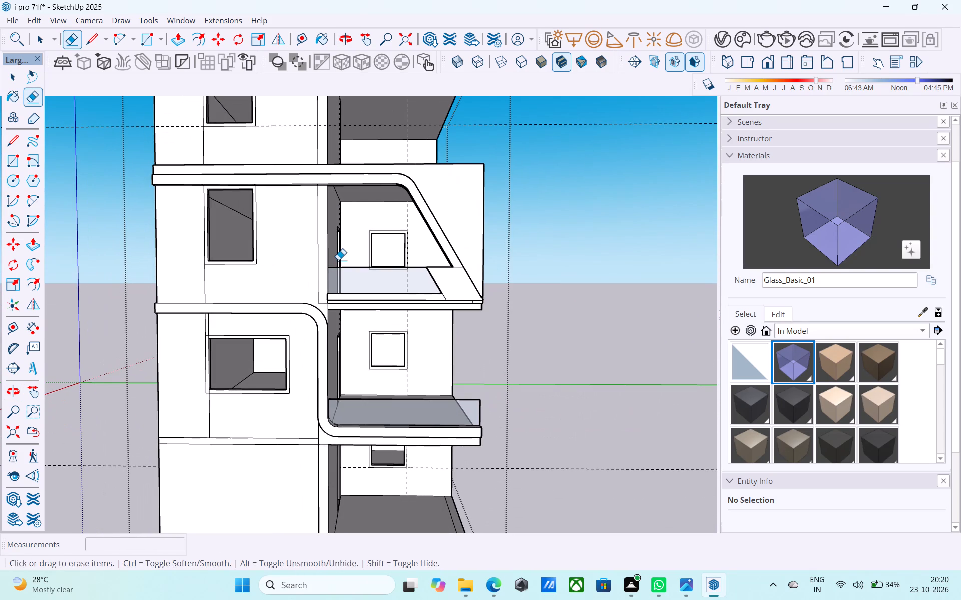
{"action": "key", "text": "ctrl+s"}
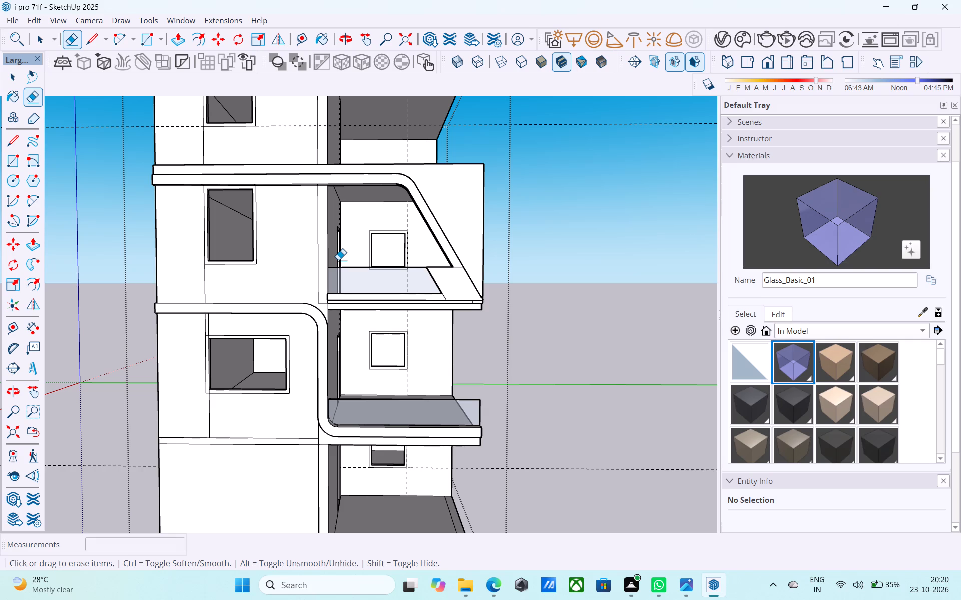
Erase the leftover vertical line on the wall beside the balcony opening, between the two curved bands.
{"action": "scroll", "coordinate": [332, 241], "scroll_direction": "down", "scroll_amount": 7}
{"action": "middle_click_drag", "start_coordinate": [334, 247], "coordinate": [310, 287]}
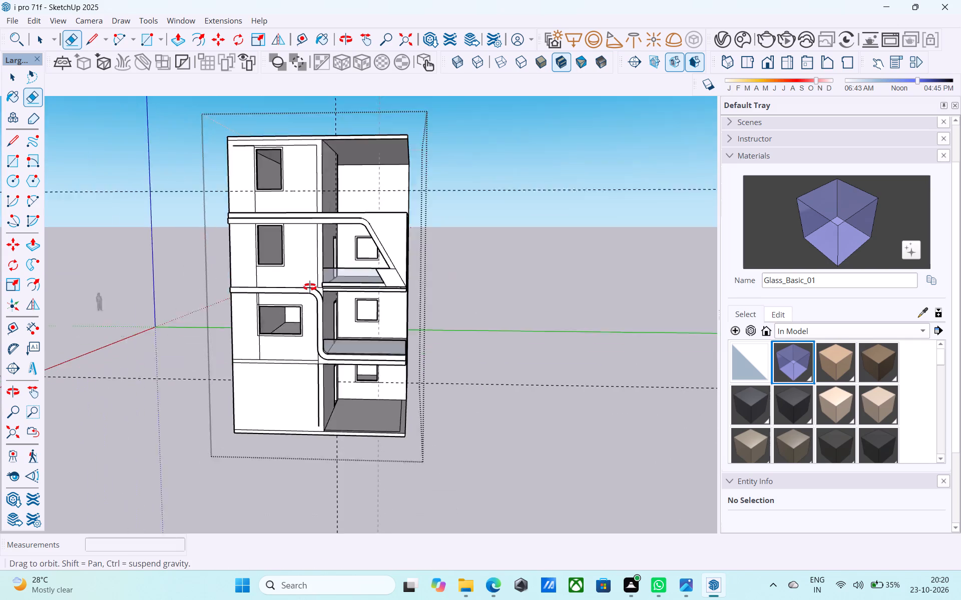
{"action": "middle_click_drag", "start_coordinate": [310, 287], "coordinate": [315, 296]}
{"action": "scroll", "coordinate": [315, 296], "scroll_direction": "up", "scroll_amount": 11}
{"action": "left_click", "coordinate": [319, 280]}
{"action": "scroll", "coordinate": [319, 323], "scroll_direction": "up", "scroll_amount": 2}
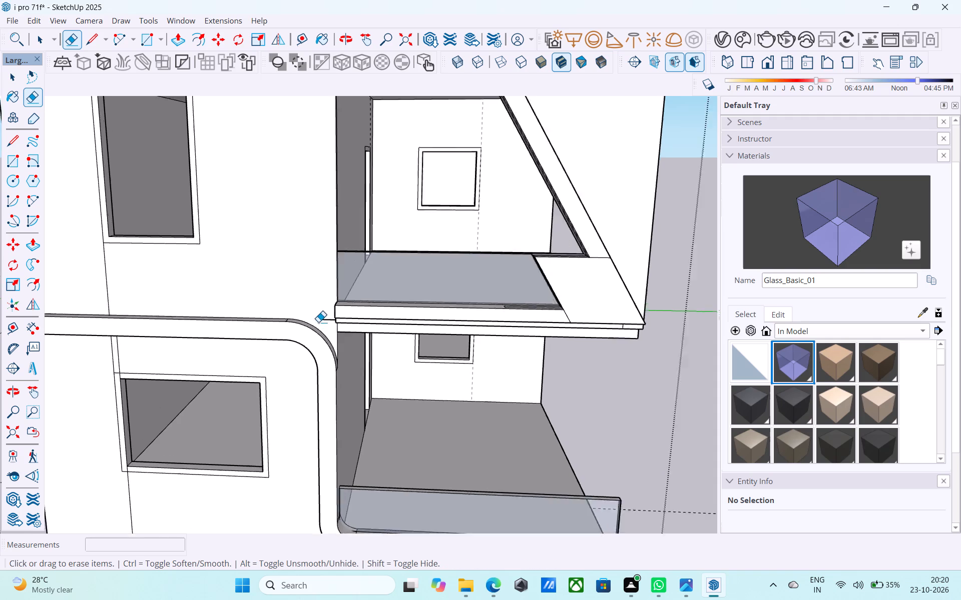
{"action": "scroll", "coordinate": [318, 322], "scroll_direction": "up", "scroll_amount": 3}
{"action": "left_click", "coordinate": [322, 318]}
Examine the bands, balconies and upper floors of the facade from the front and from the open side.
{"action": "scroll", "coordinate": [308, 318], "scroll_direction": "down", "scroll_amount": 7}
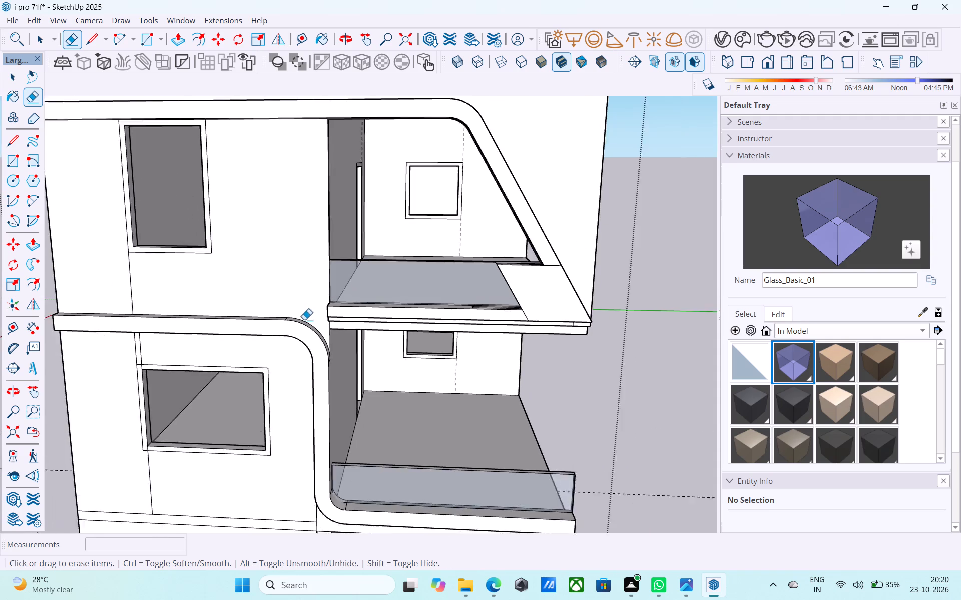
{"action": "middle_click_drag", "start_coordinate": [297, 321], "coordinate": [294, 312]}
{"action": "middle_click_drag", "start_coordinate": [294, 312], "coordinate": [330, 303]}
{"action": "scroll", "coordinate": [329, 299], "scroll_direction": "down", "scroll_amount": 5}
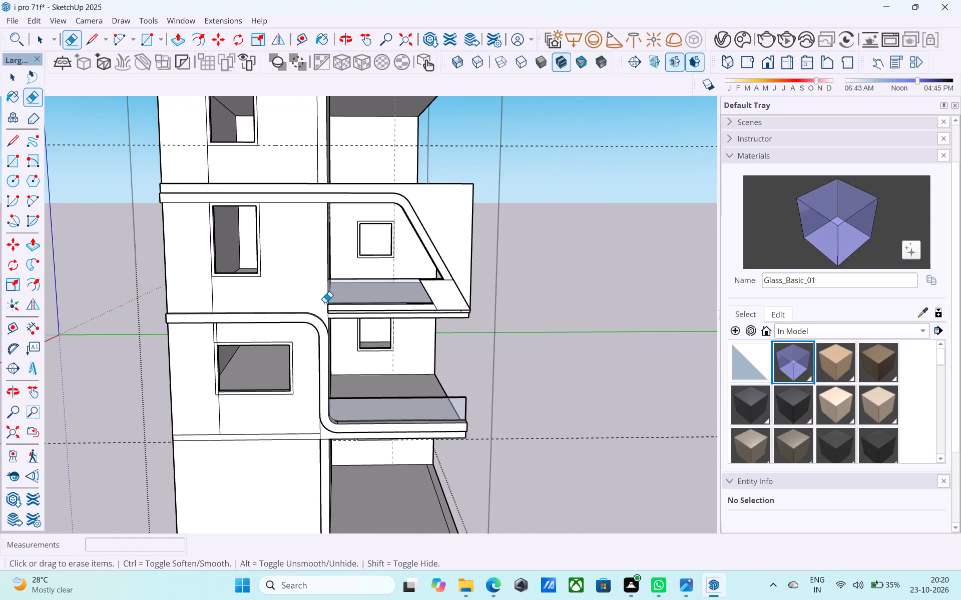
{"action": "scroll", "coordinate": [277, 263], "scroll_direction": "up", "scroll_amount": 5}
{"action": "middle_click_drag", "start_coordinate": [275, 267], "coordinate": [364, 363], "text": "shift"}
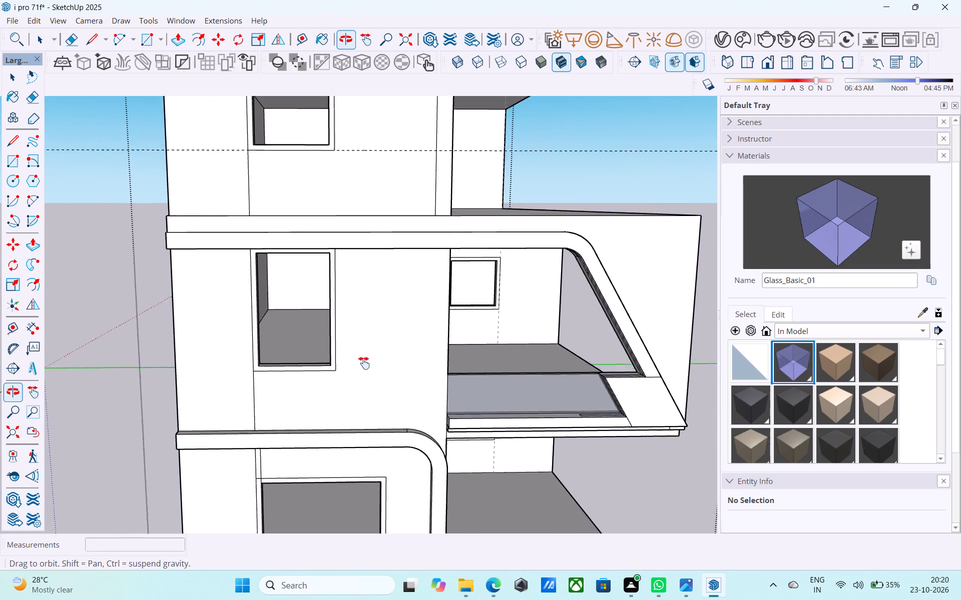
{"action": "middle_click_drag", "start_coordinate": [364, 363], "coordinate": [338, 465], "text": "shift"}
{"action": "scroll", "coordinate": [335, 380], "scroll_direction": "down", "scroll_amount": 6}
{"action": "middle_click_drag", "start_coordinate": [324, 401], "coordinate": [311, 351]}
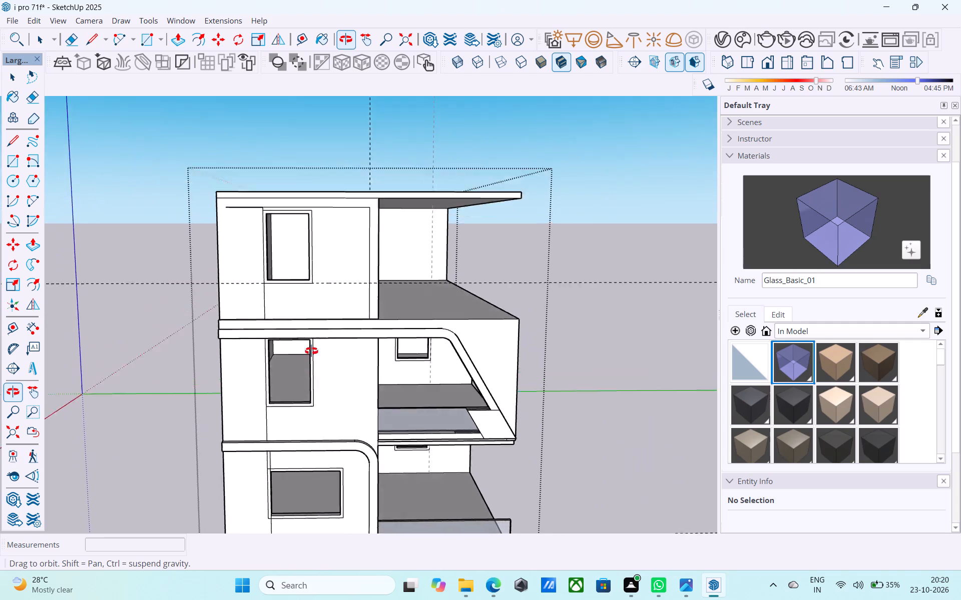
{"action": "middle_click_drag", "start_coordinate": [311, 351], "coordinate": [305, 312]}
{"action": "middle_click_drag", "start_coordinate": [322, 305], "coordinate": [322, 247]}
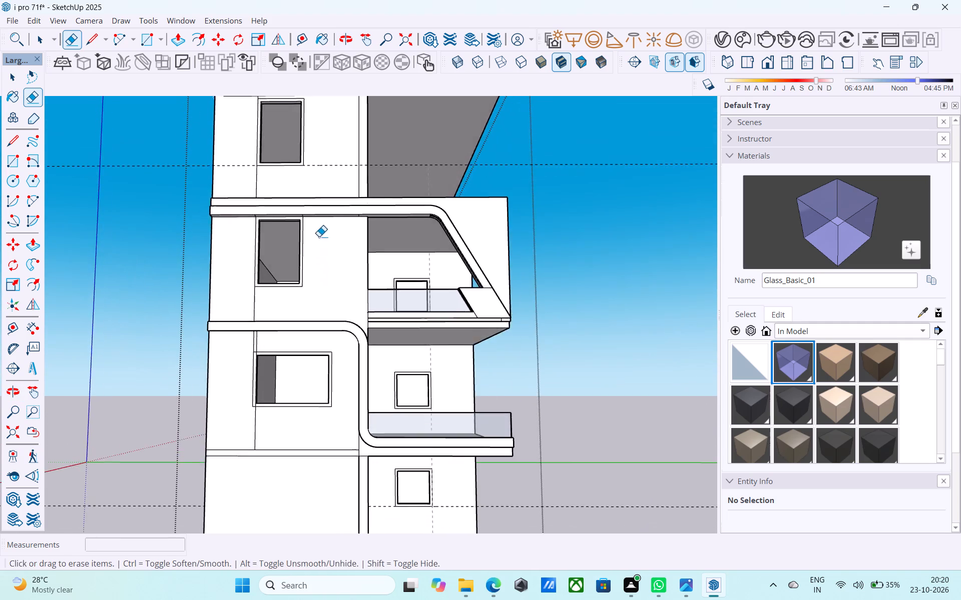
{"action": "scroll", "coordinate": [319, 236], "scroll_direction": "down", "scroll_amount": 5}
{"action": "middle_click_drag", "start_coordinate": [322, 255], "coordinate": [340, 382]}
{"action": "middle_click_drag", "start_coordinate": [334, 339], "coordinate": [219, 347]}
{"action": "middle_click_drag", "start_coordinate": [290, 319], "coordinate": [269, 343]}
Draw a vertical line across the upper slab's side edge, from the slanted panel's inner edge up to the slab top.
{"action": "scroll", "coordinate": [351, 360], "scroll_direction": "up", "scroll_amount": 6}
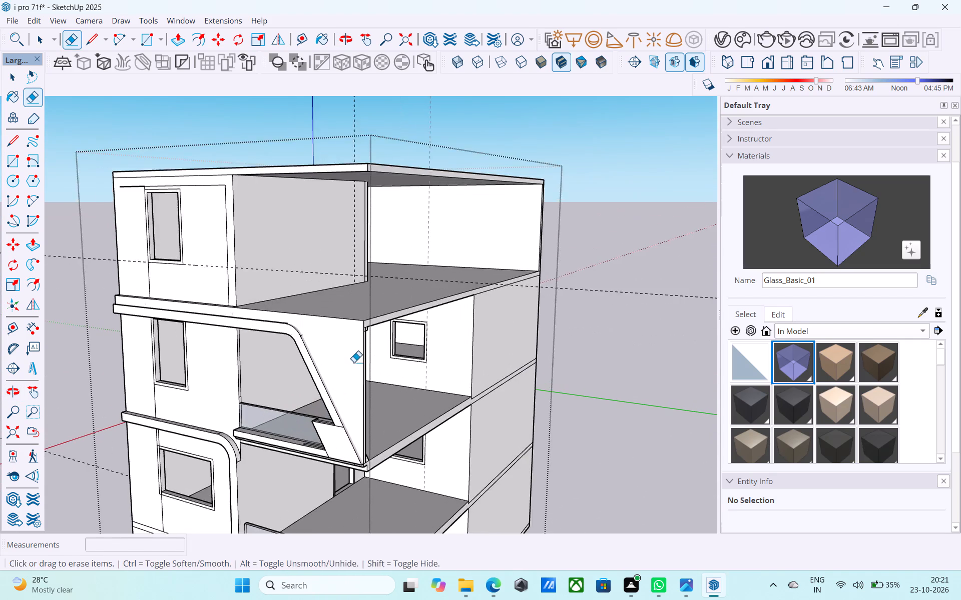
{"action": "scroll", "coordinate": [354, 362], "scroll_direction": "up", "scroll_amount": 6}
{"action": "middle_click_drag", "start_coordinate": [355, 362], "coordinate": [156, 344], "text": "shift"}
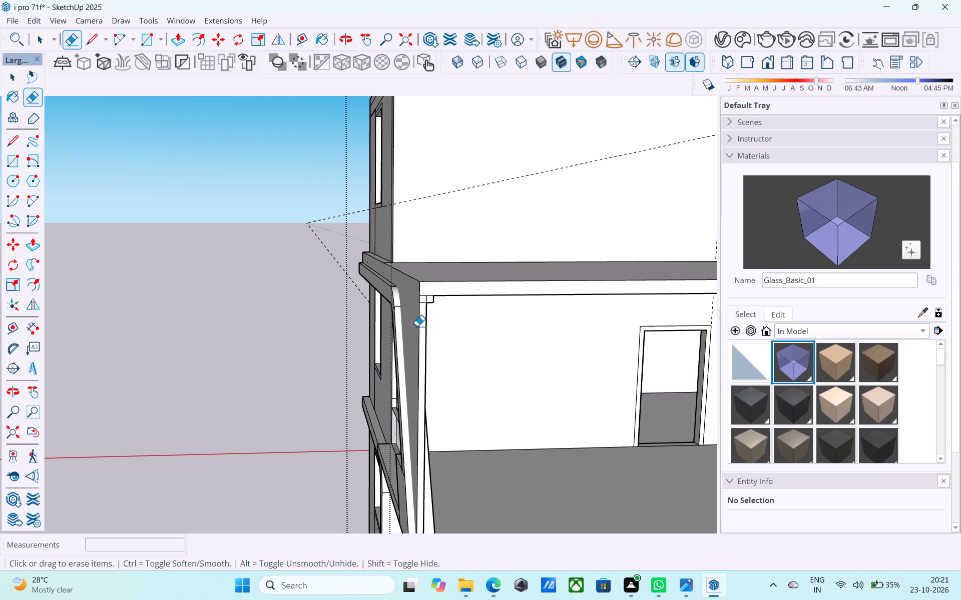
{"action": "middle_click_drag", "start_coordinate": [446, 319], "coordinate": [414, 329]}
{"action": "scroll", "coordinate": [389, 323], "scroll_direction": "up", "scroll_amount": 3}
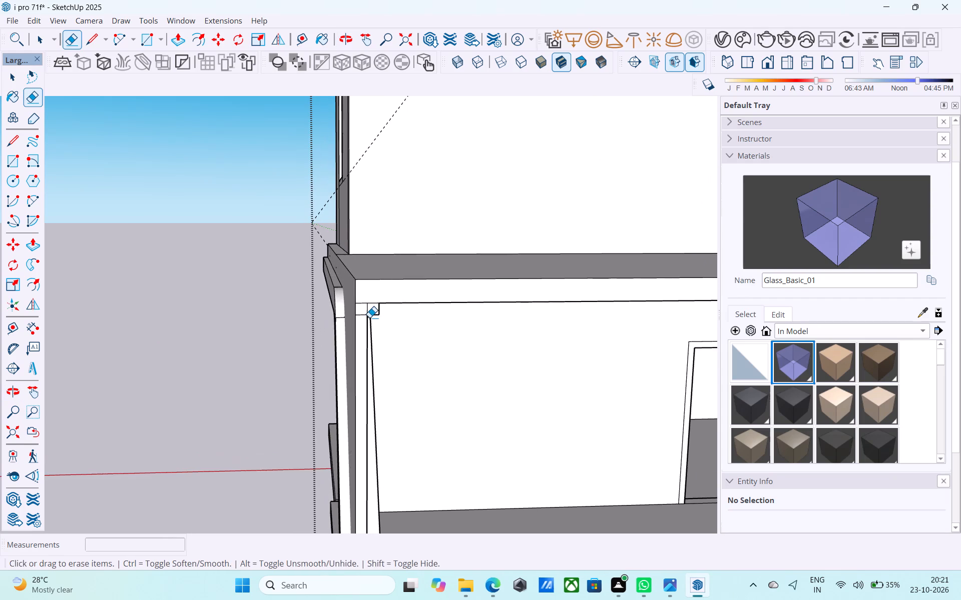
{"action": "scroll", "coordinate": [369, 317], "scroll_direction": "up", "scroll_amount": 2}
{"action": "key", "text": "l"}
{"action": "middle_click_drag", "start_coordinate": [369, 317], "coordinate": [332, 311]}
{"action": "scroll", "coordinate": [321, 301], "scroll_direction": "up", "scroll_amount": 5}
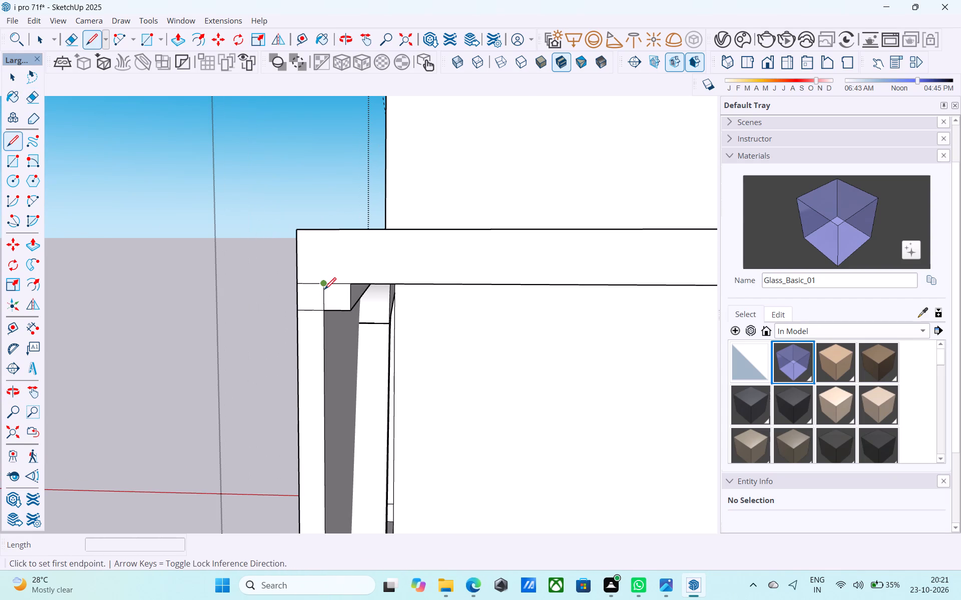
{"action": "left_click", "coordinate": [324, 290]}
{"action": "left_click", "coordinate": [324, 230]}
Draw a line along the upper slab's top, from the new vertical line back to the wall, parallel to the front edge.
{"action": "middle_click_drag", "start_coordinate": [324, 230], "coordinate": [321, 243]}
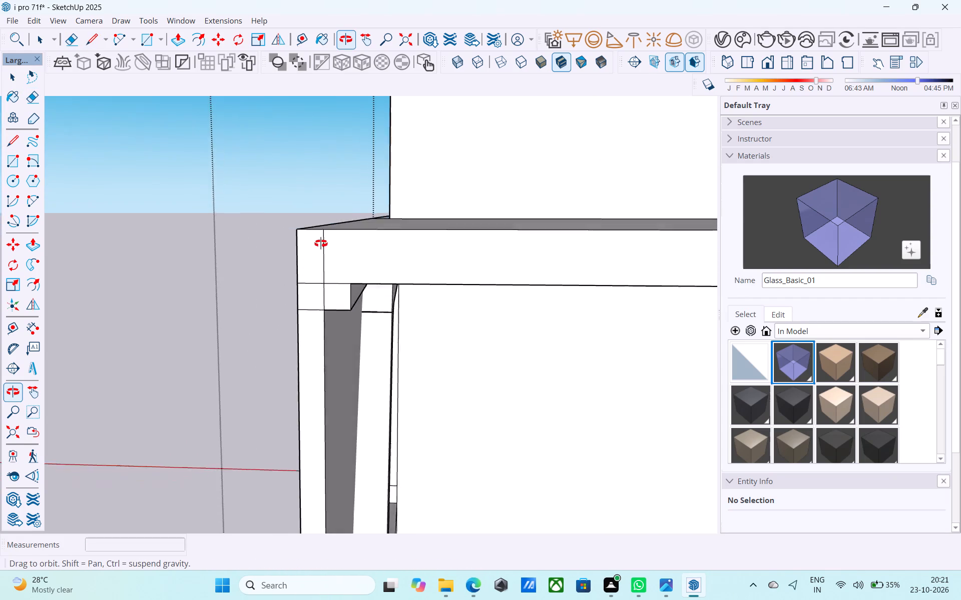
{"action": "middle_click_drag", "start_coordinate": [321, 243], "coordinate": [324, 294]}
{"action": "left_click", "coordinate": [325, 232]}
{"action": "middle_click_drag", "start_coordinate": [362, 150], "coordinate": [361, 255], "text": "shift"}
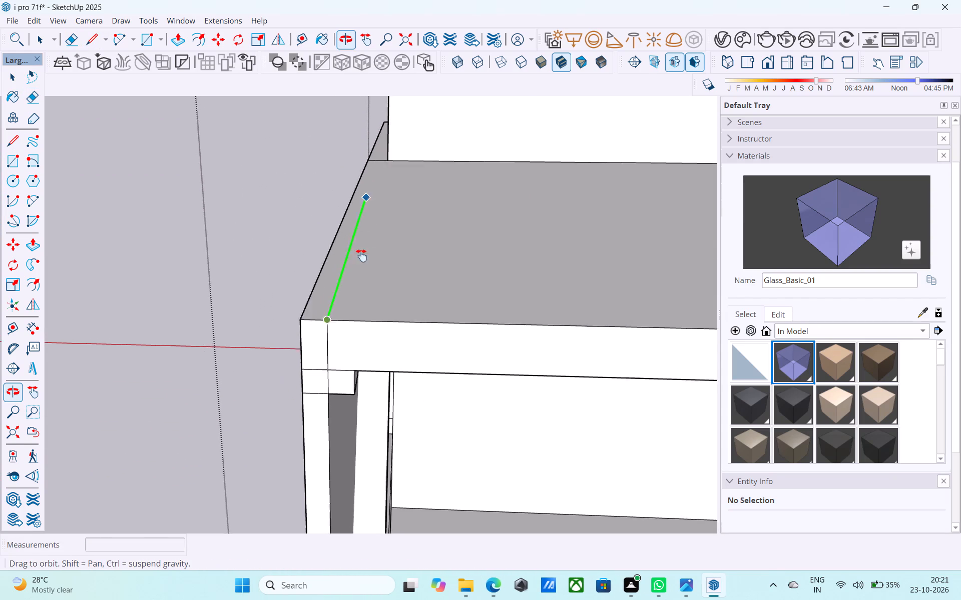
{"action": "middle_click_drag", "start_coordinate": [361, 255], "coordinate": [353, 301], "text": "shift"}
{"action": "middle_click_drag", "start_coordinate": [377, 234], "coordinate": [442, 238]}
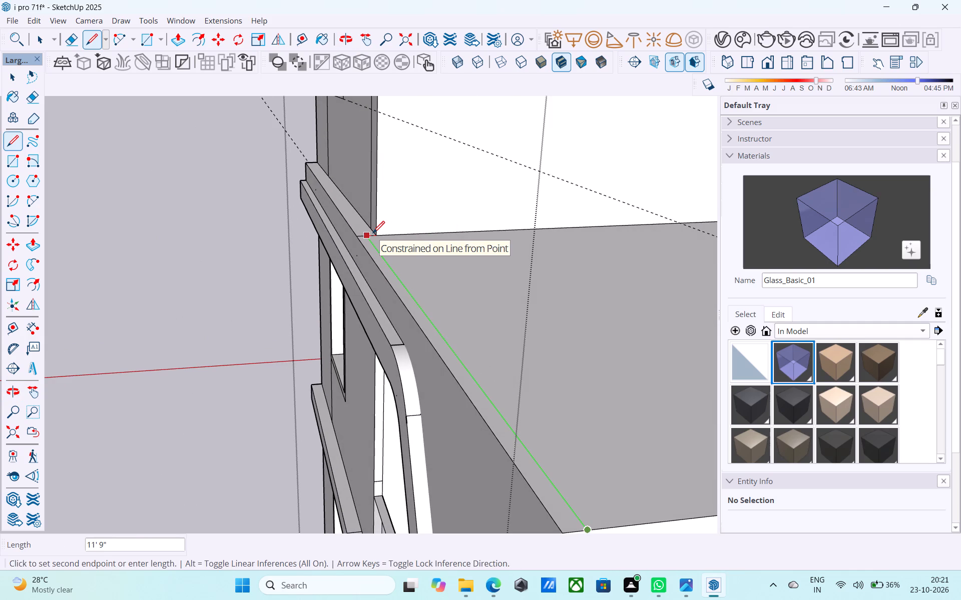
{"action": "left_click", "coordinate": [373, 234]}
Draw an 11' 9" line on the upper slab's top from the wall corner to the slab's outer side edge.
{"action": "left_click", "coordinate": [376, 233]}
{"action": "scroll", "coordinate": [376, 232], "scroll_direction": "down", "scroll_amount": 6}
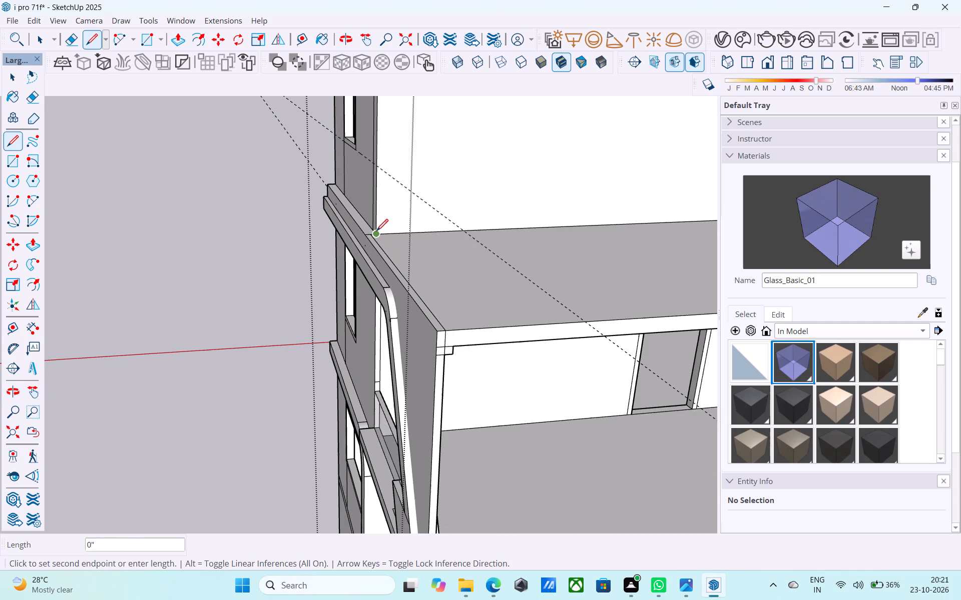
{"action": "scroll", "coordinate": [454, 331], "scroll_direction": "up", "scroll_amount": 3}
{"action": "left_click", "coordinate": [452, 330]}
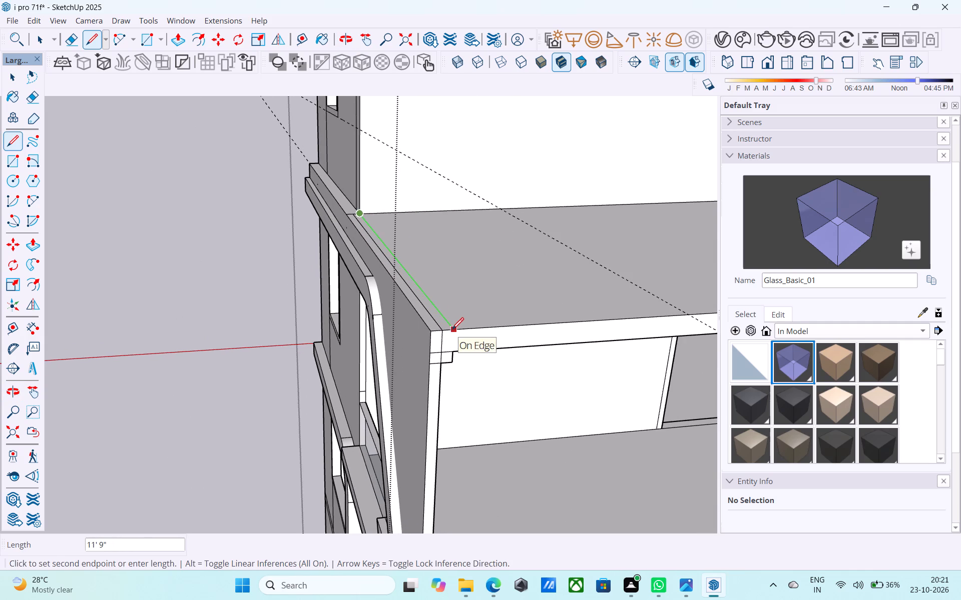
Erase the first parallel line on the slab top and the short cross edge between the wall corner and the band.
{"action": "scroll", "coordinate": [432, 320], "scroll_direction": "up", "scroll_amount": 3}
{"action": "key", "text": "e"}
{"action": "left_click", "coordinate": [434, 319]}
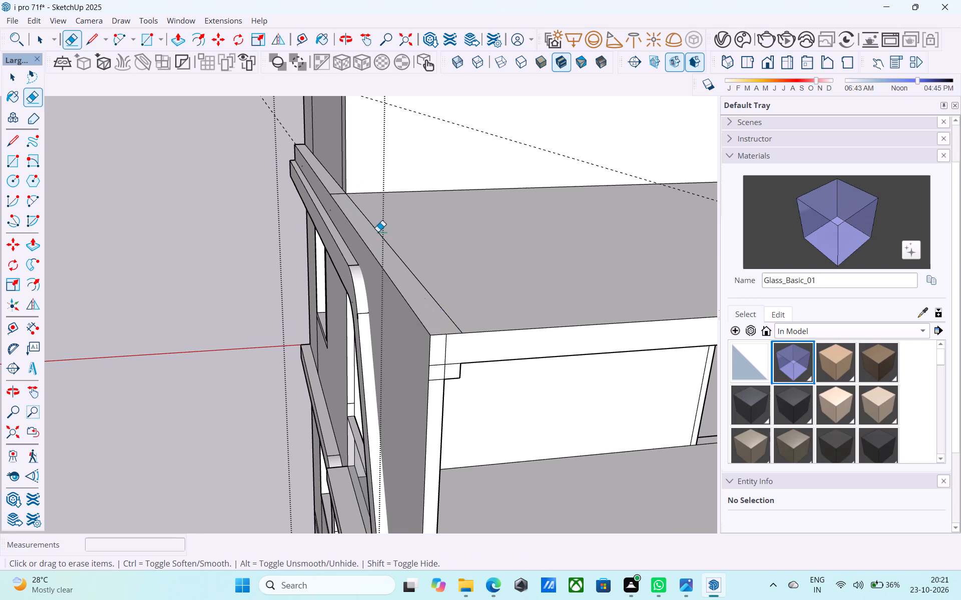
{"action": "scroll", "coordinate": [348, 161], "scroll_direction": "up", "scroll_amount": 6}
{"action": "double_click", "coordinate": [330, 212]}
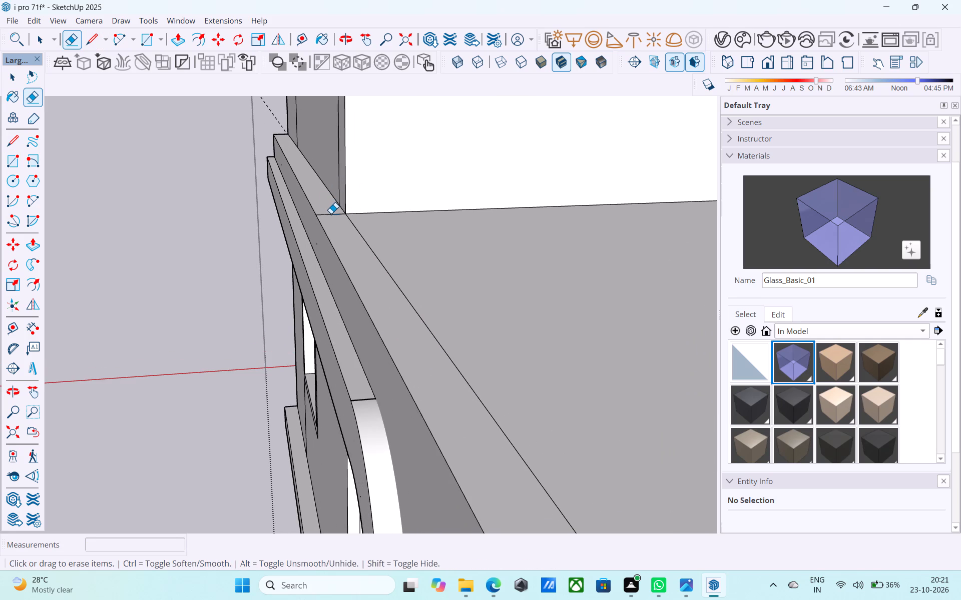
{"action": "left_click_drag", "start_coordinate": [333, 216], "coordinate": [323, 207]}
Draw a 6" line across the upper band's top ledge at the foot of the vertical wall line below the top-floor window.
{"action": "scroll", "coordinate": [328, 211], "scroll_direction": "down", "scroll_amount": 13}
{"action": "middle_click_drag", "start_coordinate": [345, 270], "coordinate": [323, 361]}
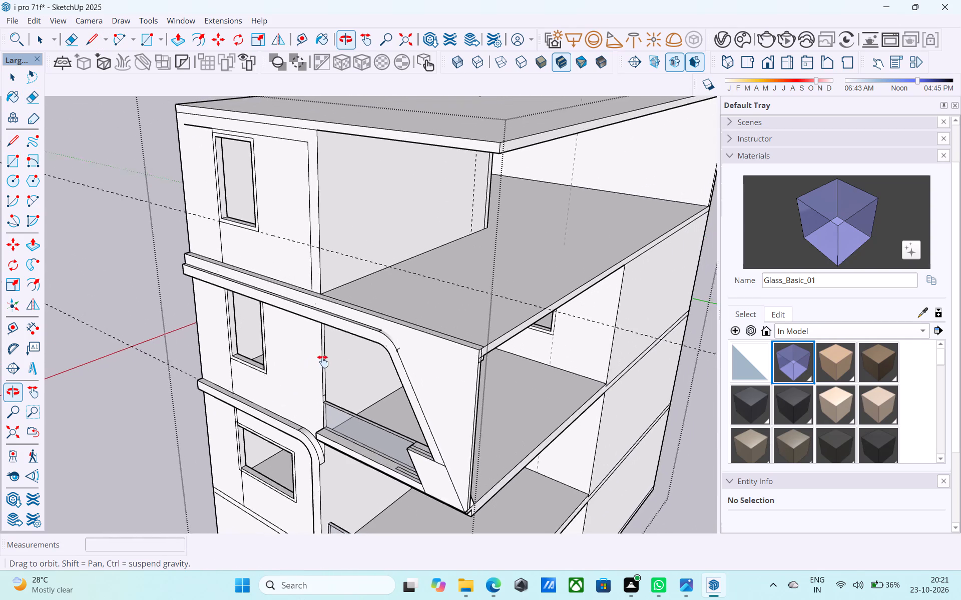
{"action": "middle_click_drag", "start_coordinate": [323, 361], "coordinate": [286, 364]}
{"action": "middle_click_drag", "start_coordinate": [407, 348], "coordinate": [412, 297]}
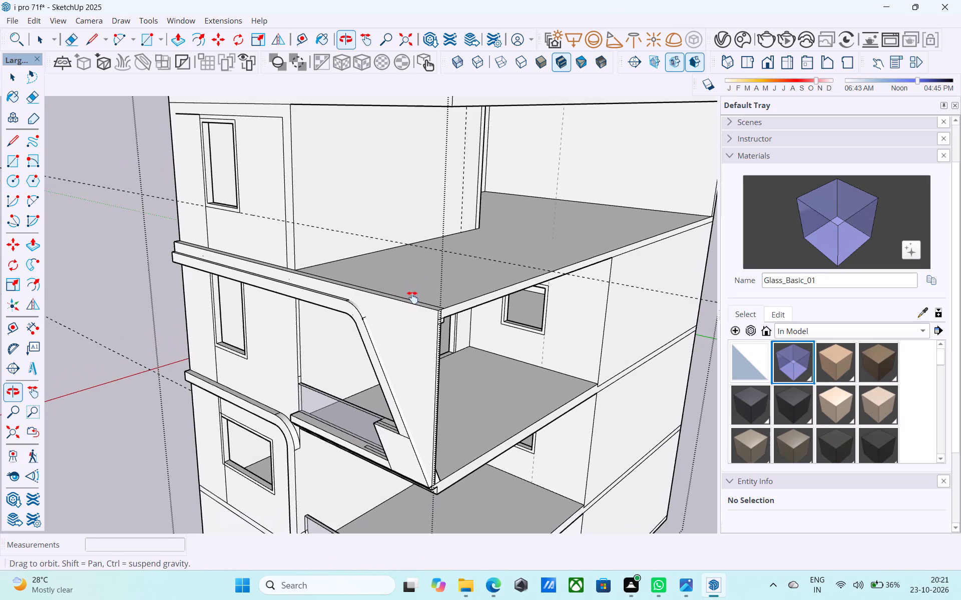
{"action": "middle_click_drag", "start_coordinate": [412, 297], "coordinate": [636, 284]}
{"action": "middle_click_drag", "start_coordinate": [308, 277], "coordinate": [321, 297], "text": "shift"}
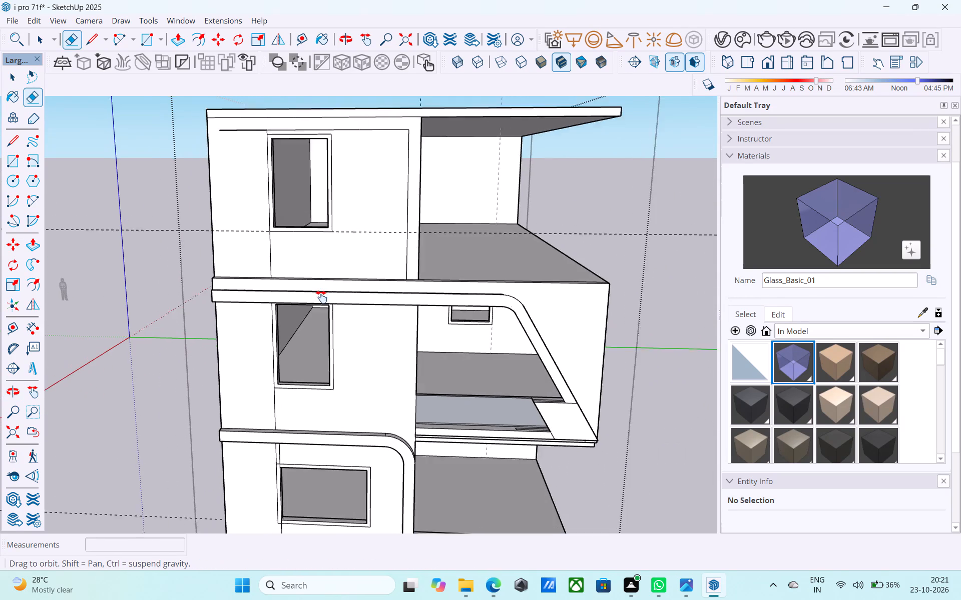
{"action": "middle_click_drag", "start_coordinate": [321, 297], "coordinate": [312, 373], "text": "shift"}
{"action": "scroll", "coordinate": [275, 361], "scroll_direction": "up", "scroll_amount": 10}
{"action": "key", "text": "l"}
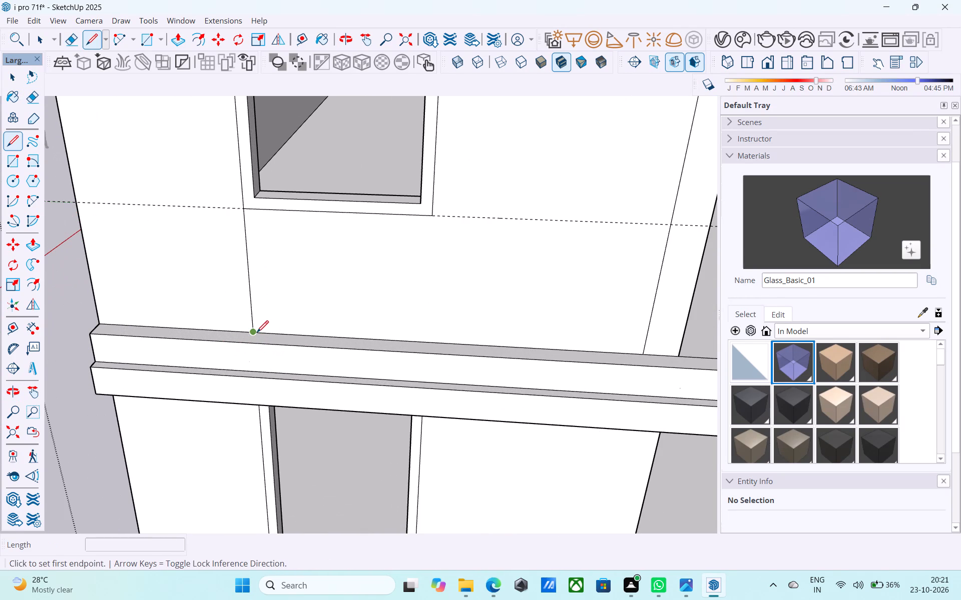
{"action": "left_click", "coordinate": [257, 333]}
{"action": "scroll", "coordinate": [248, 342], "scroll_direction": "up", "scroll_amount": 4}
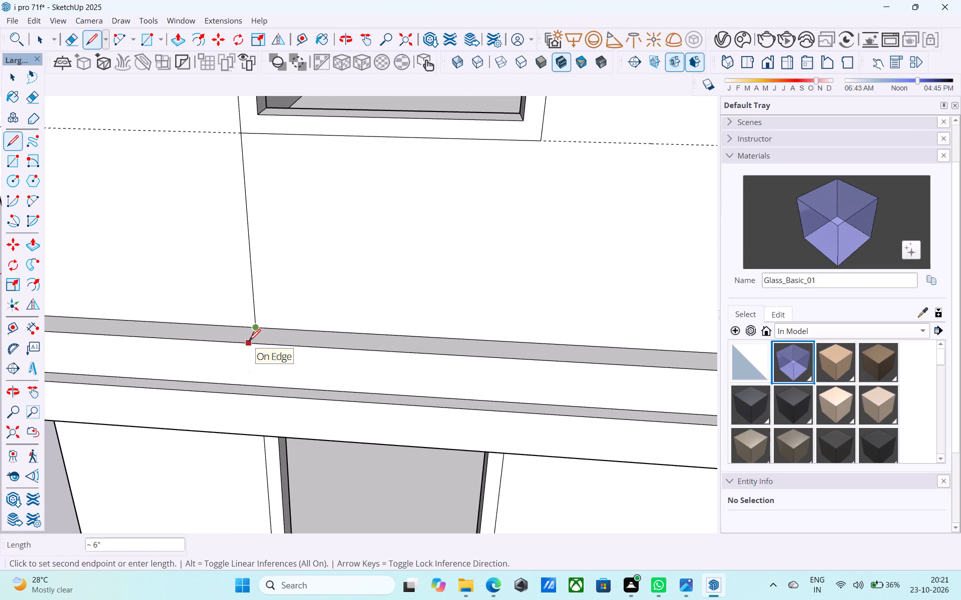
{"action": "key", "text": "Up"}
{"action": "scroll", "coordinate": [249, 342], "scroll_direction": "up", "scroll_amount": 5}
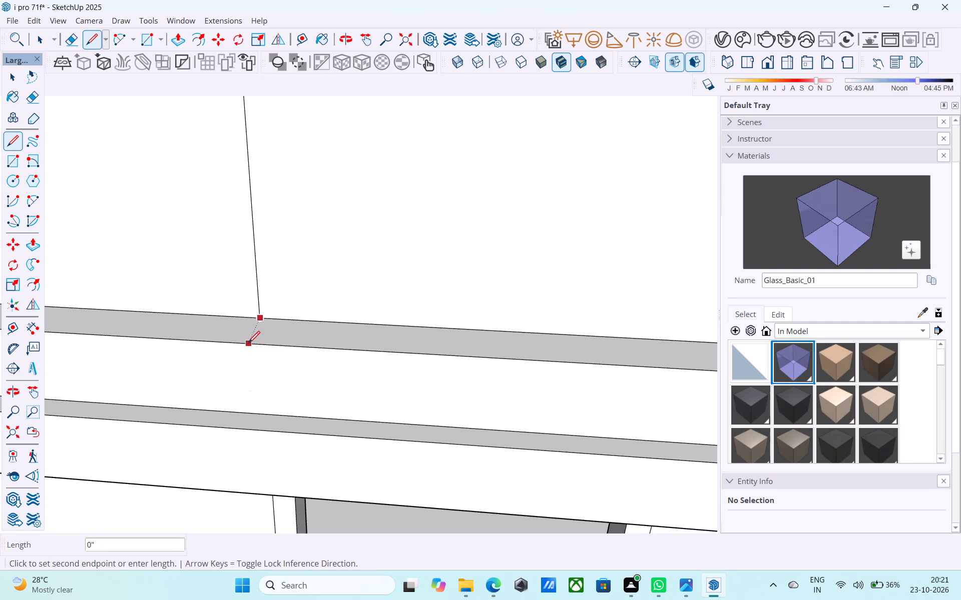
{"action": "left_click", "coordinate": [248, 344]}
{"action": "left_click", "coordinate": [256, 319]}
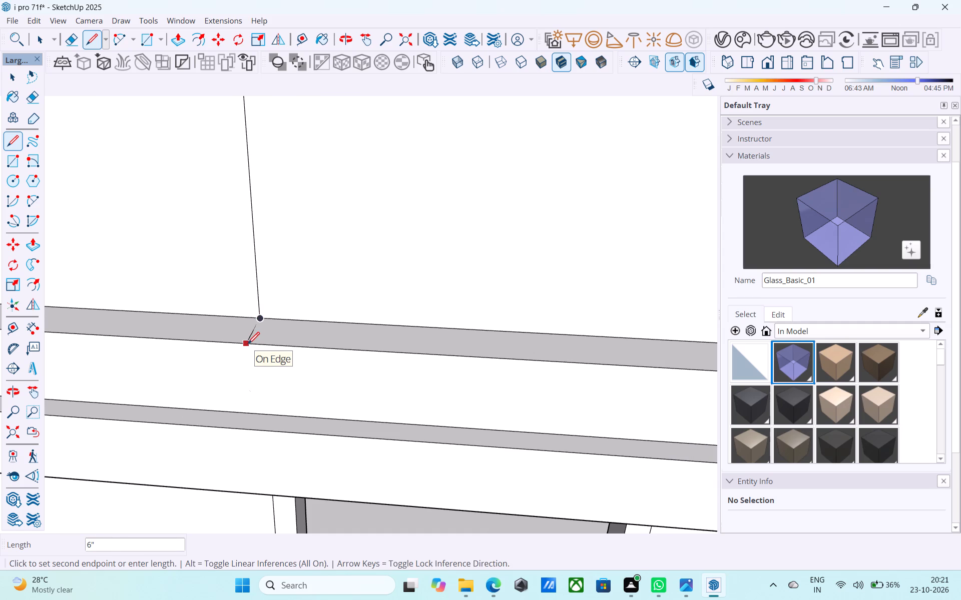
{"action": "left_click", "coordinate": [246, 343]}
Select the upper band's top ledge face and examine whether the short cross line below the top-floor window divides it.
{"action": "key", "text": "space"}
{"action": "scroll", "coordinate": [238, 340], "scroll_direction": "down", "scroll_amount": 8}
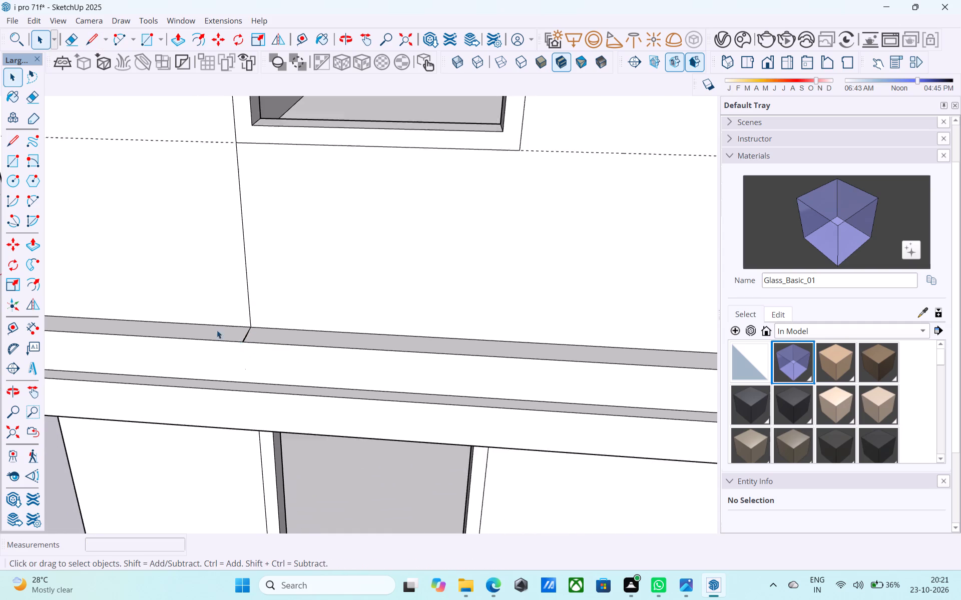
{"action": "scroll", "coordinate": [217, 330], "scroll_direction": "down", "scroll_amount": 4}
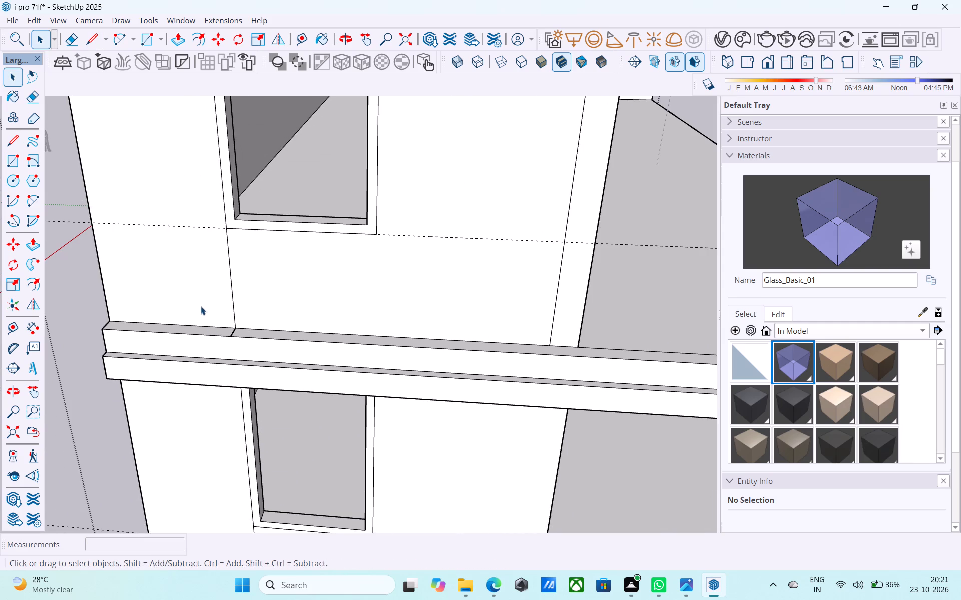
{"action": "scroll", "coordinate": [201, 303], "scroll_direction": "down", "scroll_amount": 5}
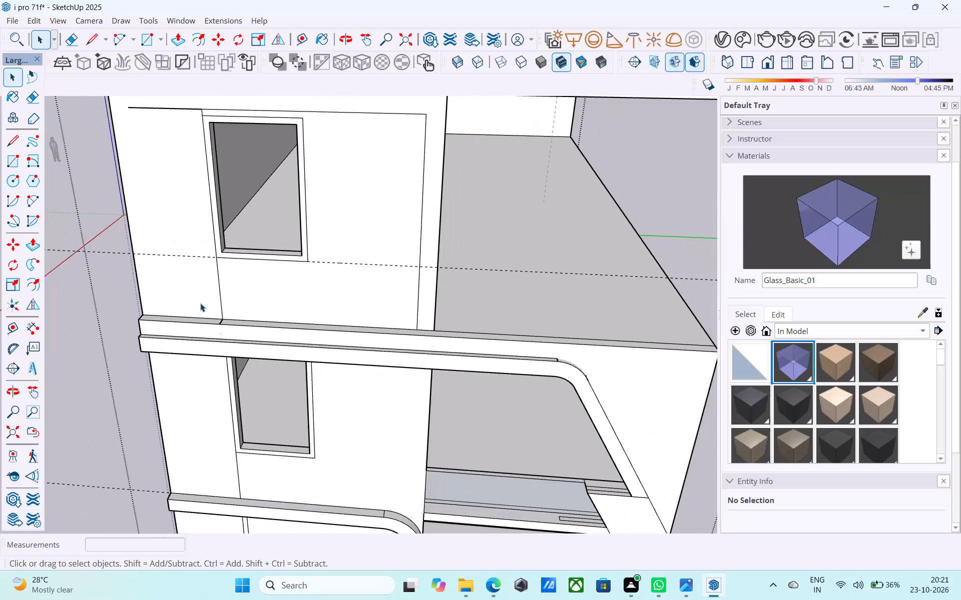
{"action": "scroll", "coordinate": [261, 294], "scroll_direction": "down", "scroll_amount": 7}
{"action": "scroll", "coordinate": [261, 277], "scroll_direction": "up", "scroll_amount": 1}
{"action": "scroll", "coordinate": [261, 277], "scroll_direction": "down", "scroll_amount": 3}
{"action": "middle_click_drag", "start_coordinate": [345, 313], "coordinate": [183, 331]}
{"action": "scroll", "coordinate": [259, 343], "scroll_direction": "up", "scroll_amount": 4}
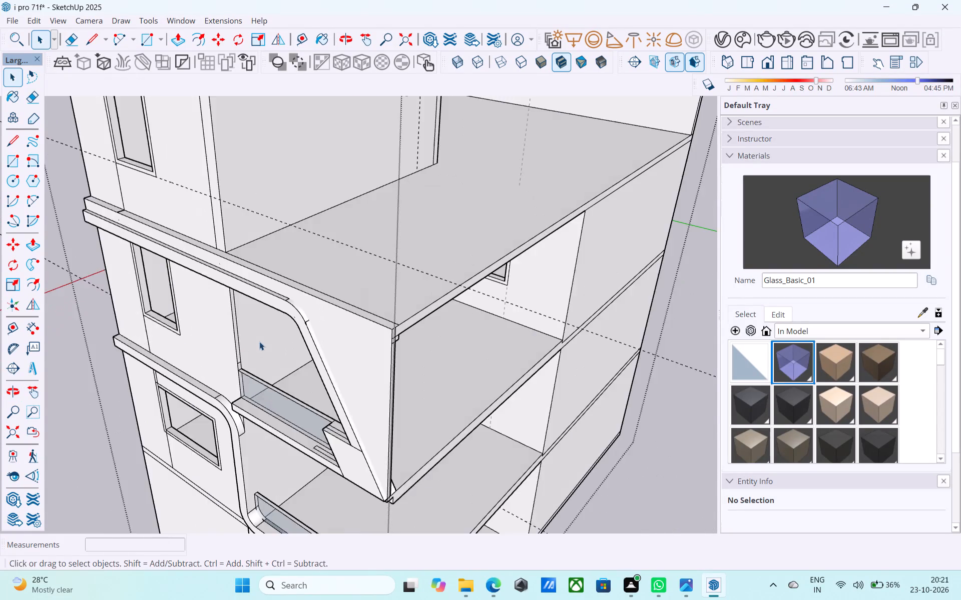
{"action": "scroll", "coordinate": [259, 341], "scroll_direction": "up", "scroll_amount": 6}
{"action": "middle_click_drag", "start_coordinate": [298, 311], "coordinate": [195, 341]}
{"action": "scroll", "coordinate": [250, 338], "scroll_direction": "up", "scroll_amount": 3}
{"action": "left_click", "coordinate": [278, 330]}
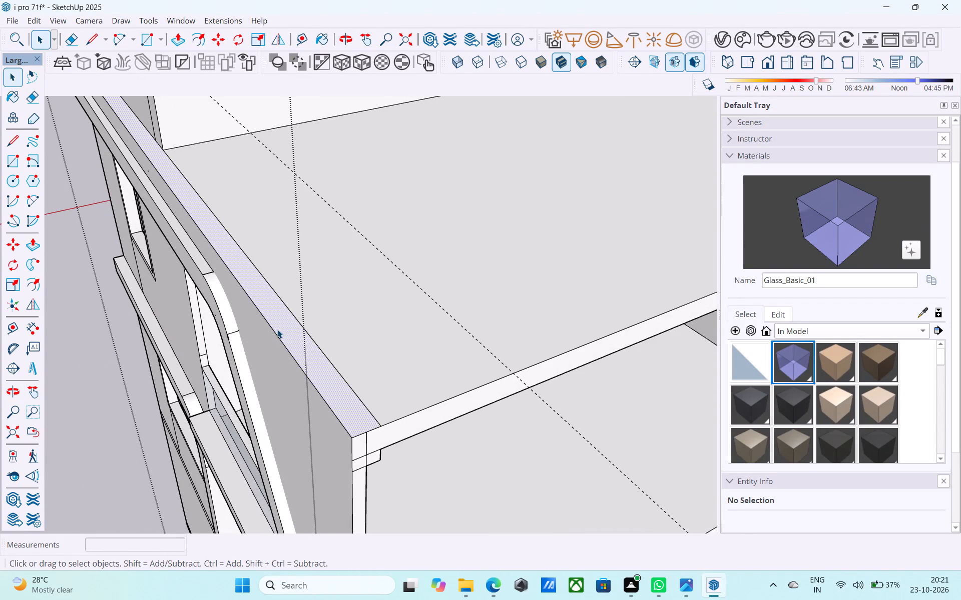
{"action": "scroll", "coordinate": [345, 299], "scroll_direction": "down", "scroll_amount": 7}
{"action": "scroll", "coordinate": [312, 300], "scroll_direction": "up", "scroll_amount": 1}
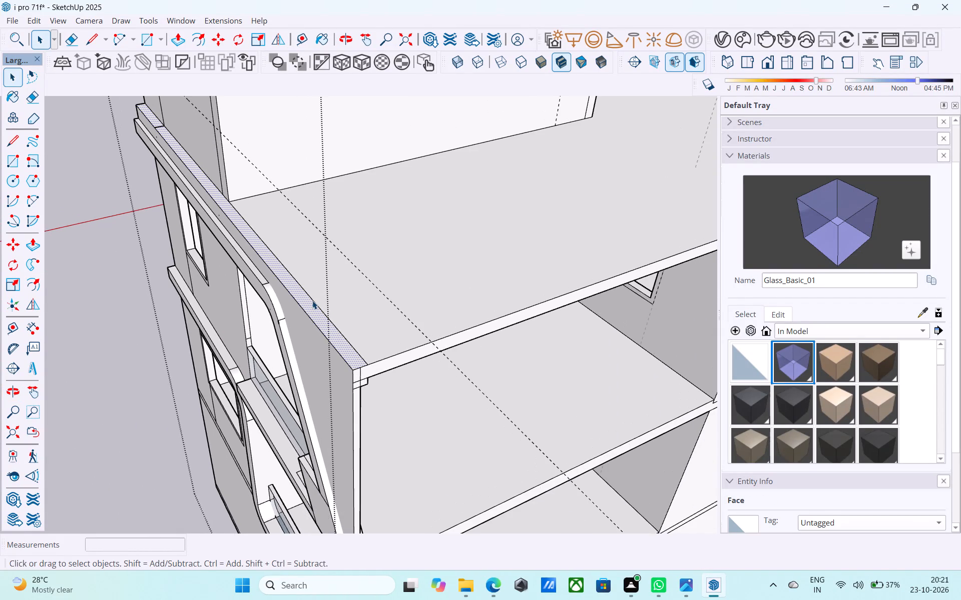
{"action": "scroll", "coordinate": [312, 300], "scroll_direction": "up", "scroll_amount": 1}
{"action": "scroll", "coordinate": [313, 300], "scroll_direction": "down", "scroll_amount": 4}
{"action": "middle_click_drag", "start_coordinate": [300, 289], "coordinate": [592, 383], "text": "shift"}
{"action": "scroll", "coordinate": [433, 266], "scroll_direction": "up", "scroll_amount": 17}
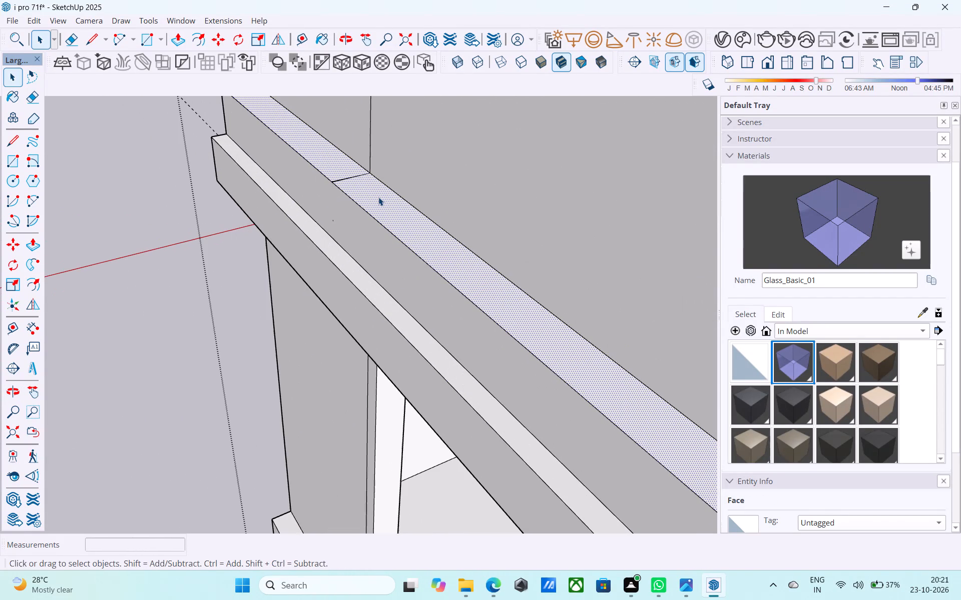
Erase the short cross line on the upper band's top ledge at the foot of the vertical wall line.
{"action": "key", "text": "e"}
{"action": "left_click_drag", "start_coordinate": [359, 186], "coordinate": [343, 173]}
{"action": "key", "text": "space"}
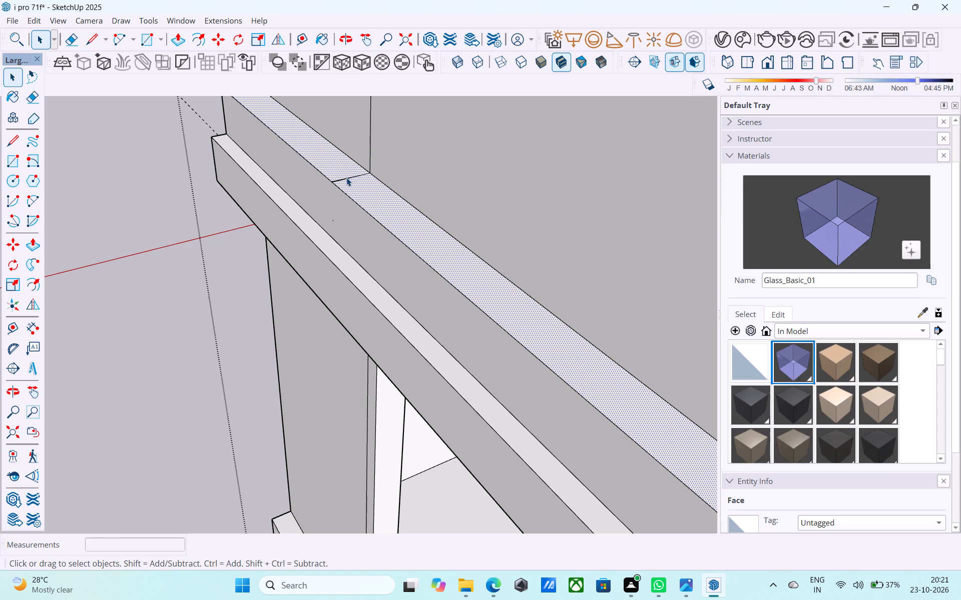
{"action": "left_click", "coordinate": [346, 177]}
{"action": "left_click", "coordinate": [346, 177]}
{"action": "scroll", "coordinate": [347, 177], "scroll_direction": "up", "scroll_amount": 11}
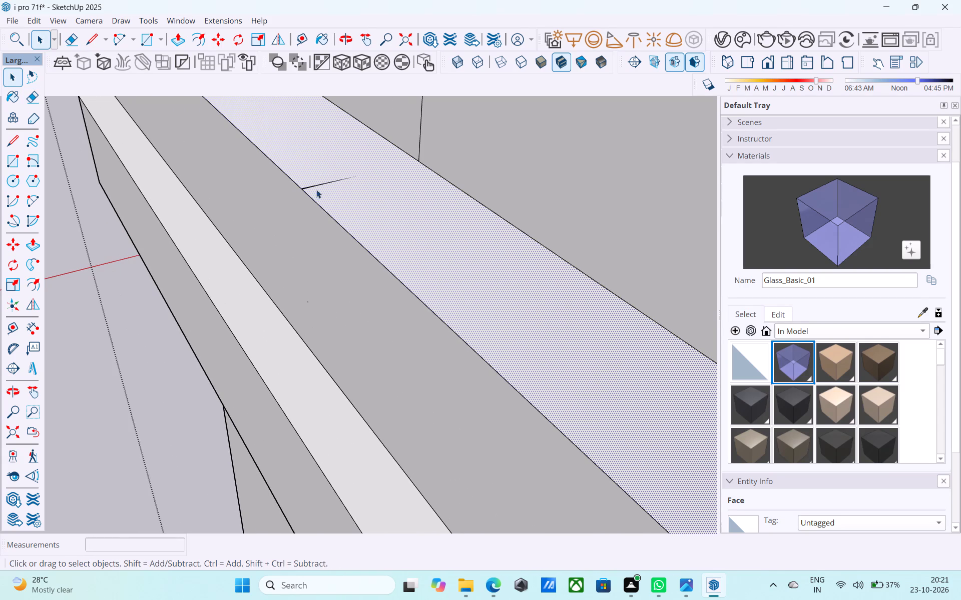
{"action": "left_click", "coordinate": [306, 187]}
{"action": "triple_click", "coordinate": [306, 188]}
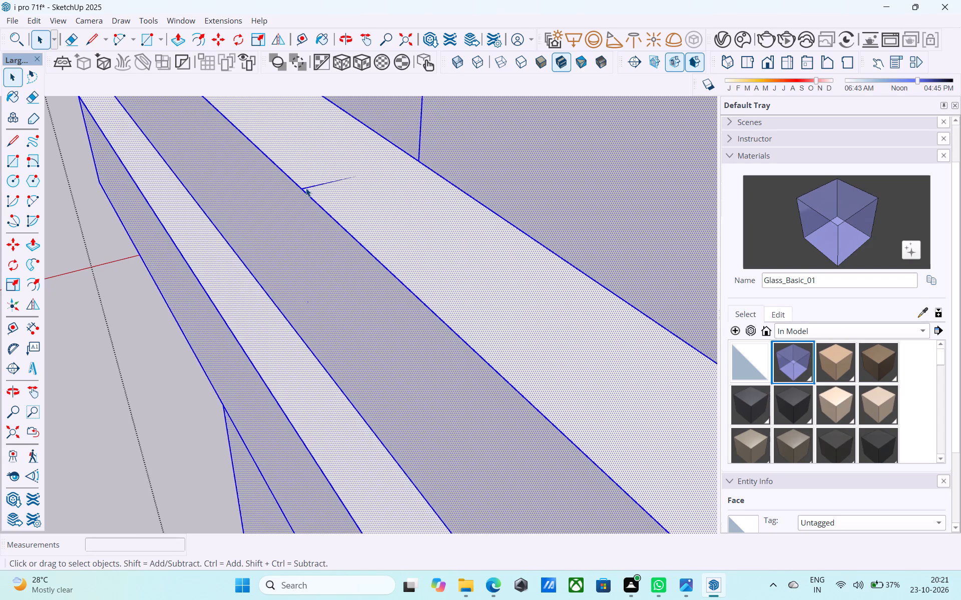
{"action": "left_click", "coordinate": [306, 188]}
{"action": "left_click", "coordinate": [306, 188]}
{"action": "scroll", "coordinate": [306, 188], "scroll_direction": "up", "scroll_amount": 10}
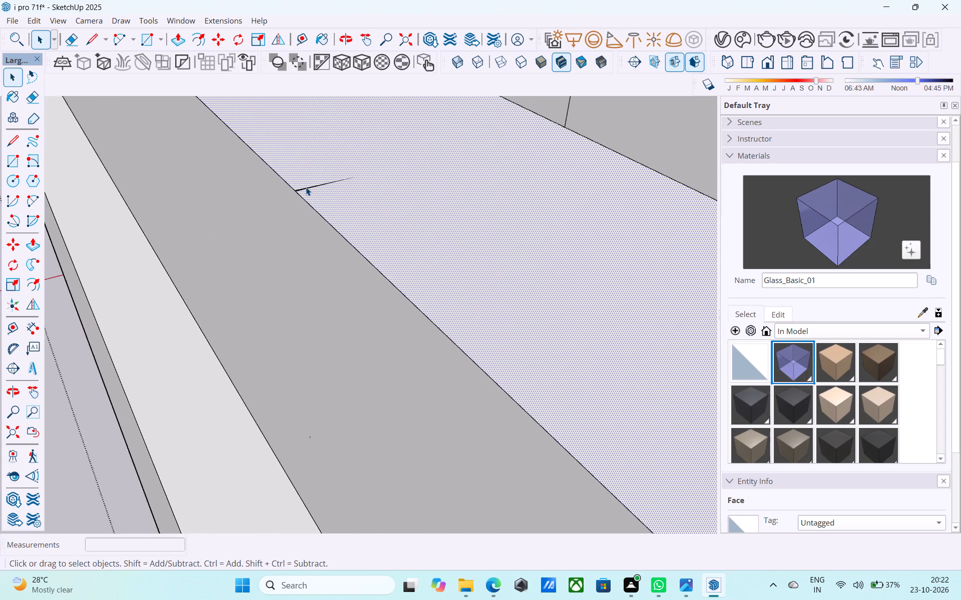
{"action": "scroll", "coordinate": [306, 187], "scroll_direction": "up", "scroll_amount": 6}
{"action": "middle_click_drag", "start_coordinate": [350, 204], "coordinate": [308, 212]}
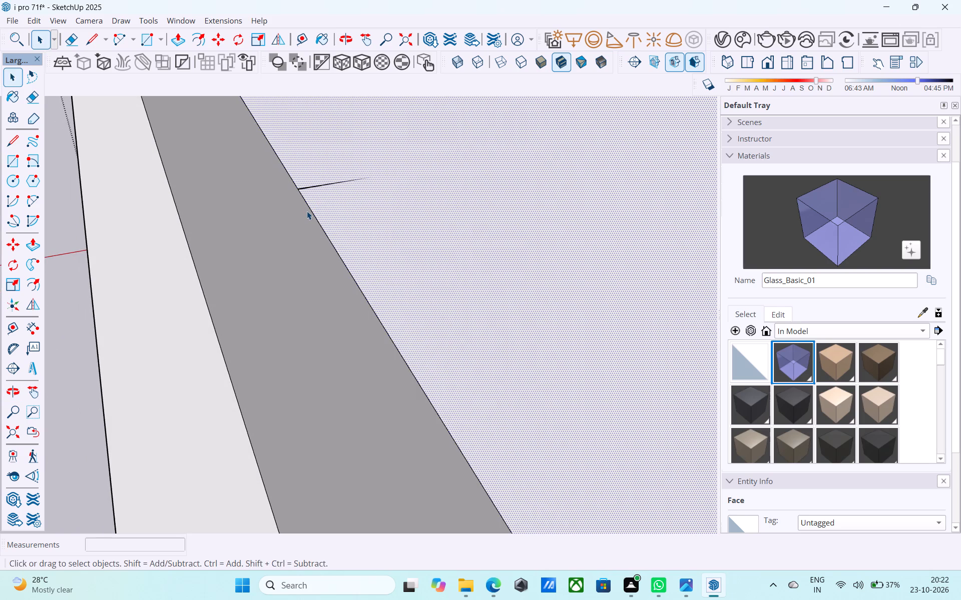
{"action": "middle_click_drag", "start_coordinate": [307, 210], "coordinate": [286, 207]}
{"action": "middle_click_drag", "start_coordinate": [353, 206], "coordinate": [282, 217]}
{"action": "middle_click_drag", "start_coordinate": [371, 238], "coordinate": [237, 171], "text": "shift"}
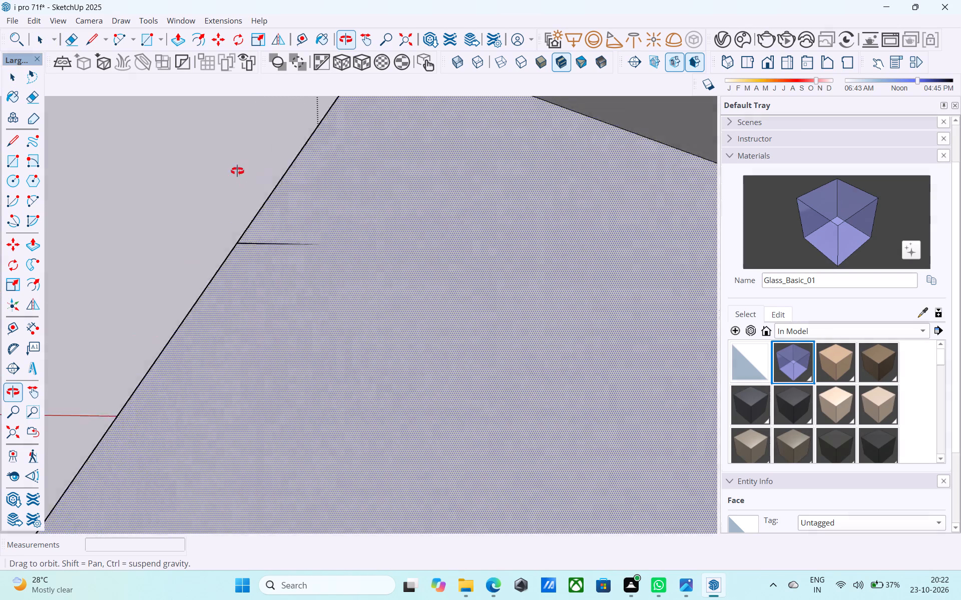
{"action": "middle_click_drag", "start_coordinate": [237, 171], "coordinate": [226, 113], "text": "shift"}
{"action": "scroll", "coordinate": [226, 113], "scroll_direction": "up", "scroll_amount": 1}
{"action": "middle_click_drag", "start_coordinate": [493, 290], "coordinate": [365, 197]}
{"action": "scroll", "coordinate": [367, 198], "scroll_direction": "down", "scroll_amount": 4}
{"action": "middle_click_drag", "start_coordinate": [377, 236], "coordinate": [446, 375]}
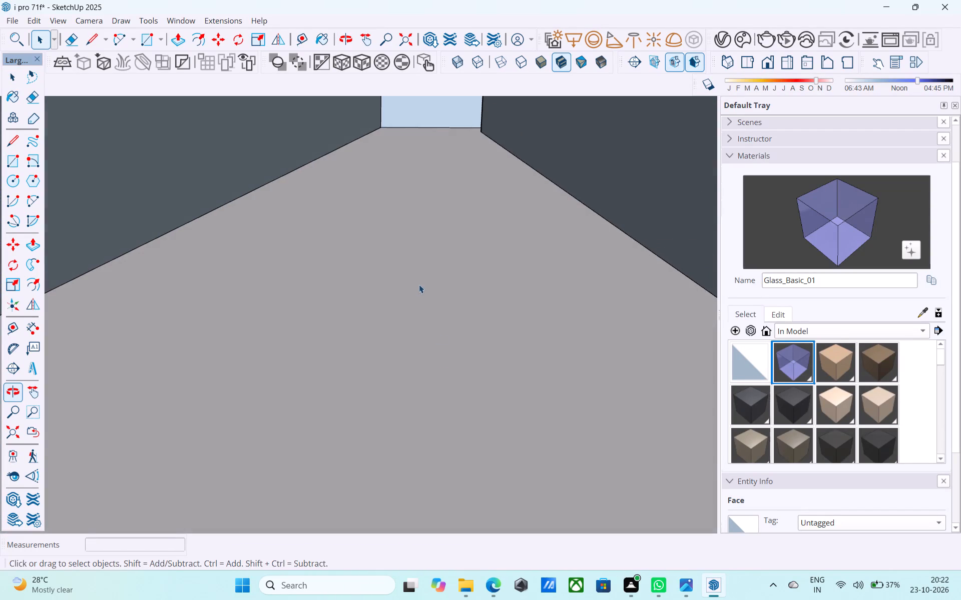
{"action": "scroll", "coordinate": [418, 283], "scroll_direction": "down", "scroll_amount": 6}
{"action": "middle_click_drag", "start_coordinate": [417, 285], "coordinate": [585, 281]}
{"action": "scroll", "coordinate": [524, 265], "scroll_direction": "down", "scroll_amount": 9}
{"action": "scroll", "coordinate": [469, 284], "scroll_direction": "up", "scroll_amount": 1}
{"action": "scroll", "coordinate": [465, 286], "scroll_direction": "down", "scroll_amount": 7}
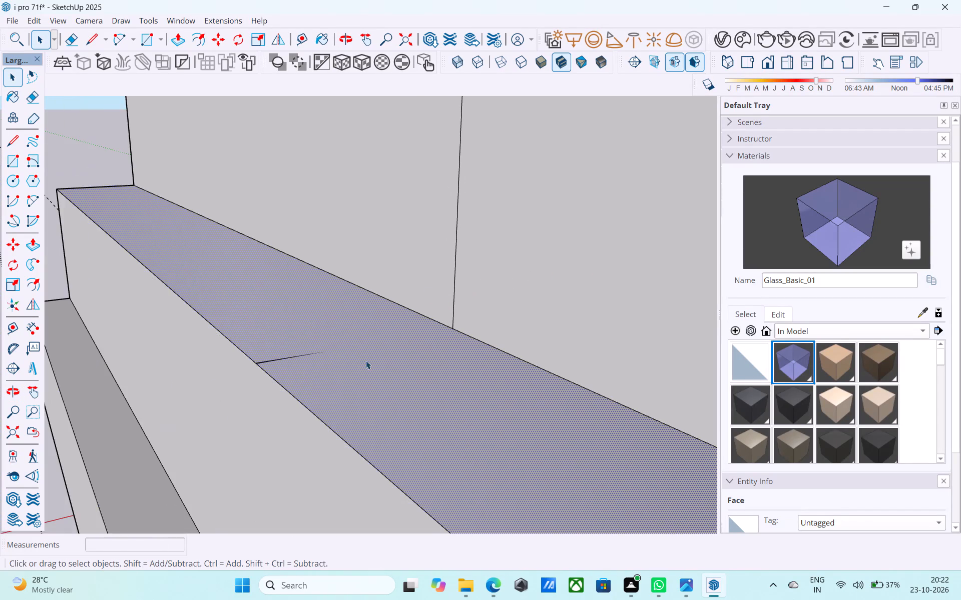
{"action": "scroll", "coordinate": [357, 365], "scroll_direction": "up", "scroll_amount": 10}
{"action": "middle_click_drag", "start_coordinate": [278, 359], "coordinate": [168, 238]}
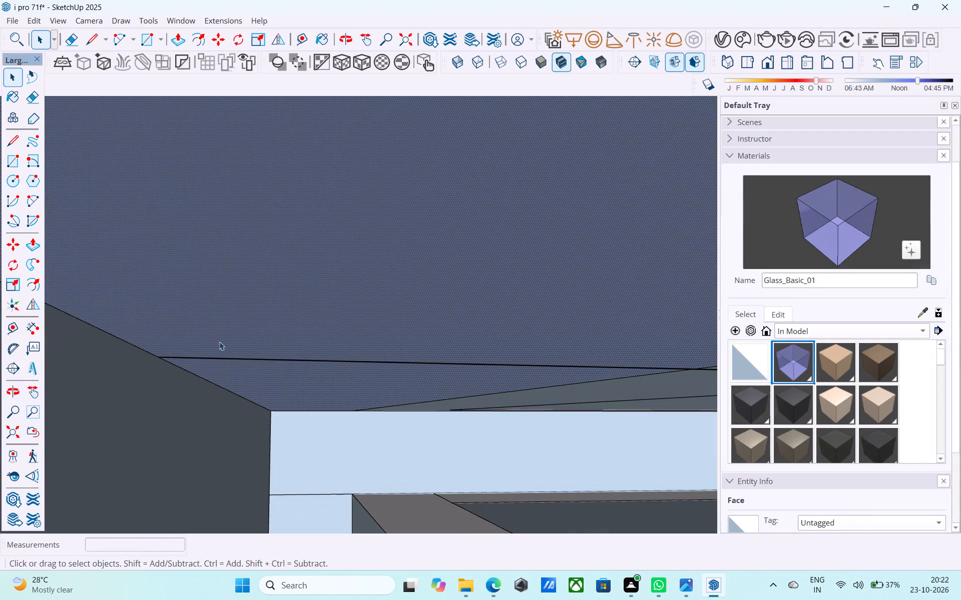
{"action": "left_click", "coordinate": [225, 359]}
{"action": "key", "text": "Delete"}
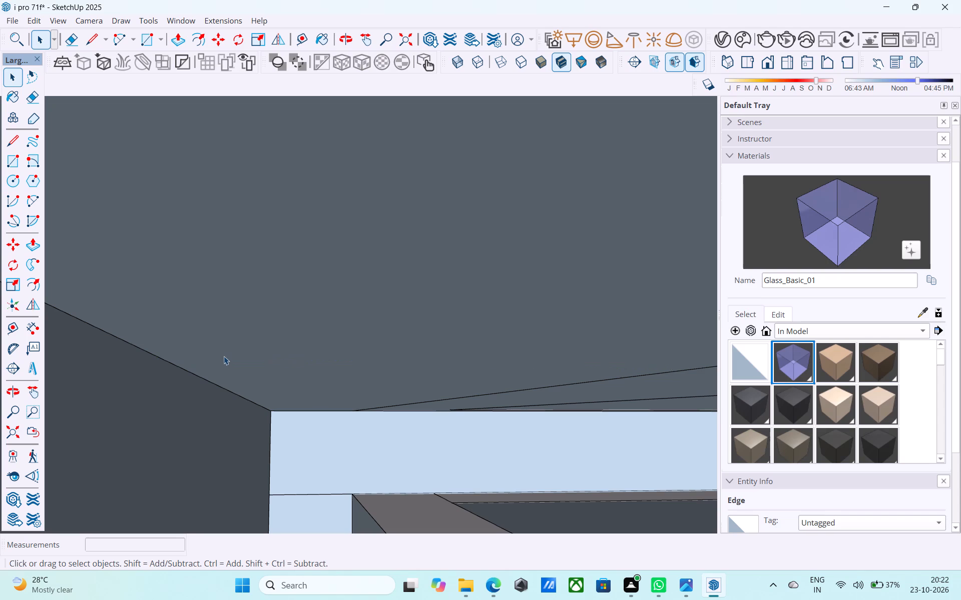
Draw a 6" line across the upper band's top ledge from the foot of the vertical wall line to the front edge.
{"action": "middle_click_drag", "start_coordinate": [223, 355], "coordinate": [430, 460]}
{"action": "scroll", "coordinate": [443, 353], "scroll_direction": "down", "scroll_amount": 12}
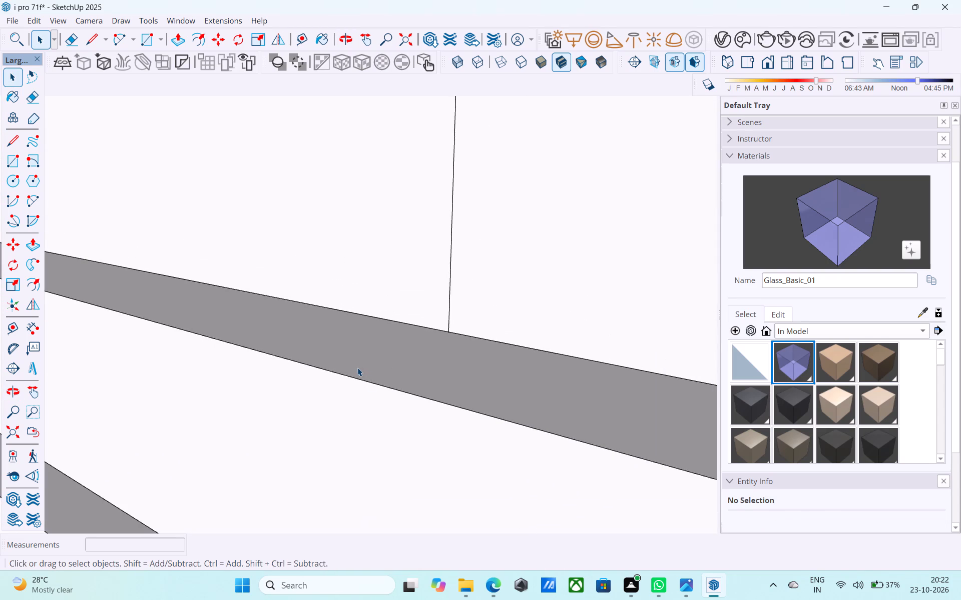
{"action": "scroll", "coordinate": [357, 367], "scroll_direction": "down", "scroll_amount": 18}
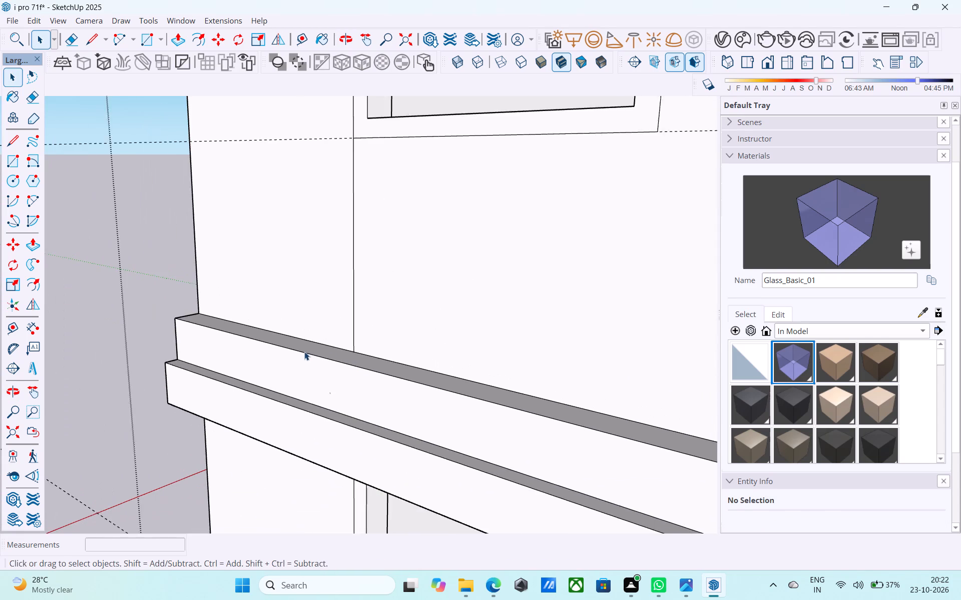
{"action": "scroll", "coordinate": [304, 351], "scroll_direction": "down", "scroll_amount": 12}
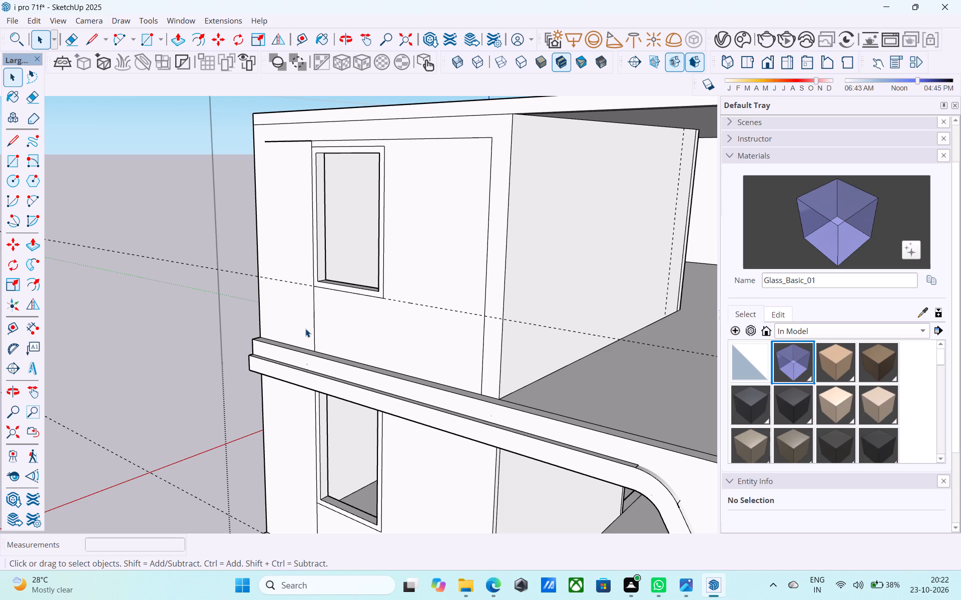
{"action": "scroll", "coordinate": [571, 319], "scroll_direction": "down", "scroll_amount": 6}
{"action": "middle_click_drag", "start_coordinate": [573, 320], "coordinate": [480, 329]}
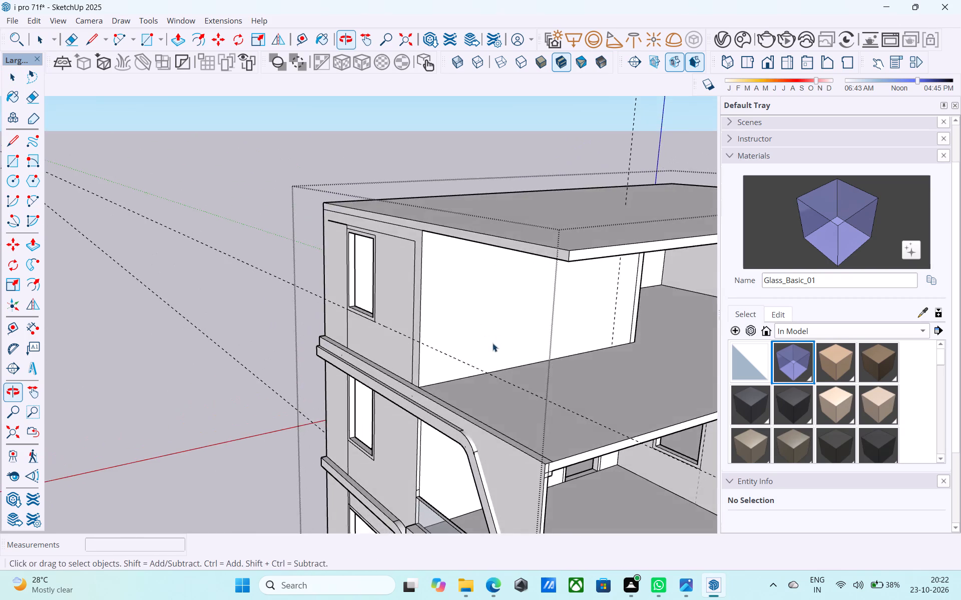
{"action": "scroll", "coordinate": [493, 337], "scroll_direction": "down", "scroll_amount": 5}
{"action": "middle_click_drag", "start_coordinate": [485, 342], "coordinate": [811, 409]}
{"action": "scroll", "coordinate": [463, 331], "scroll_direction": "up", "scroll_amount": 11}
{"action": "middle_click_drag", "start_coordinate": [371, 319], "coordinate": [545, 338]}
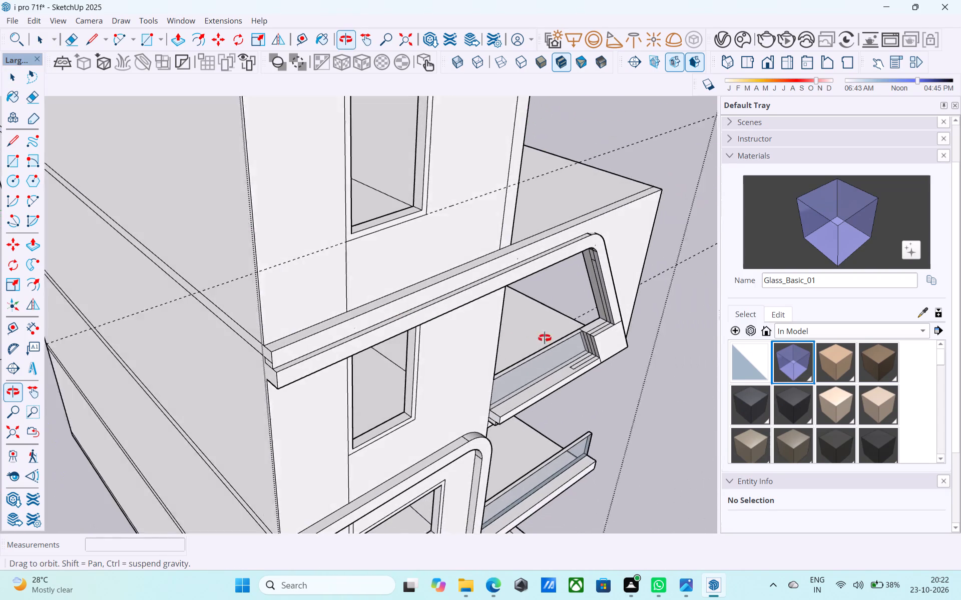
{"action": "middle_click_drag", "start_coordinate": [545, 338], "coordinate": [551, 339]}
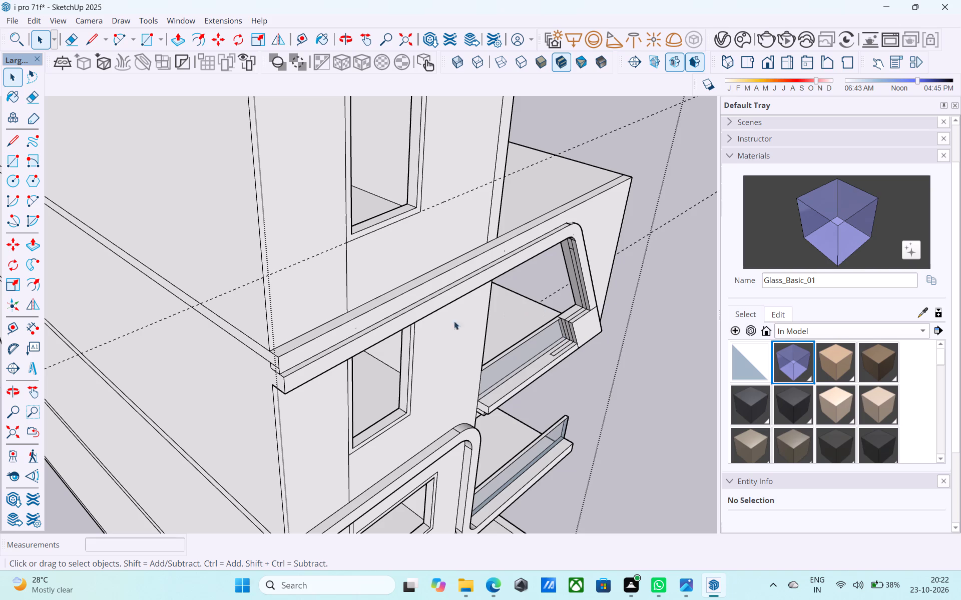
{"action": "key", "text": "l"}
{"action": "left_click", "coordinate": [349, 312]}
{"action": "scroll", "coordinate": [355, 318], "scroll_direction": "up", "scroll_amount": 3}
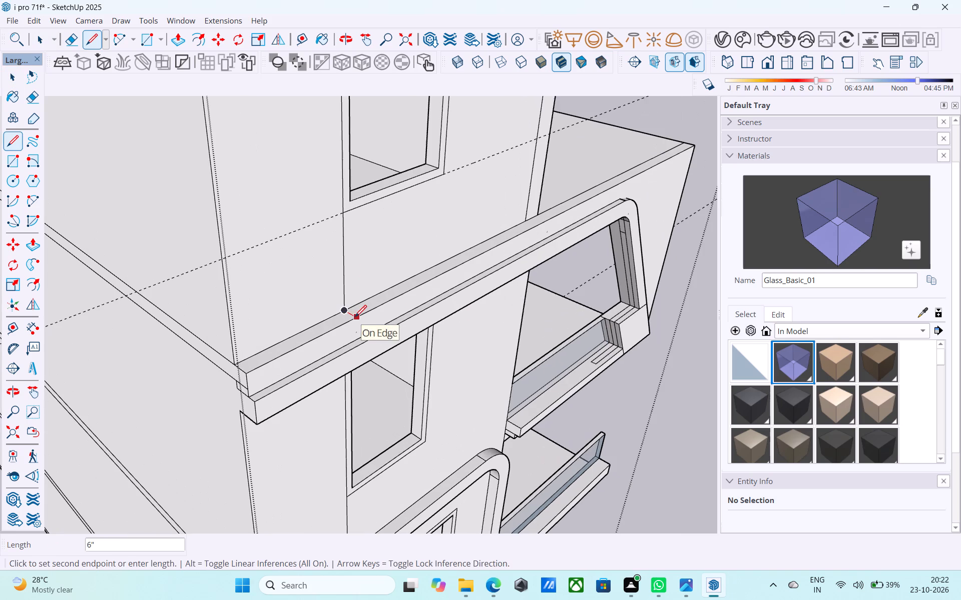
{"action": "left_click", "coordinate": [356, 318]}
{"action": "key", "text": "space"}
Push/Pull the ledge strip between the cross line and the slab's outer side edge up 2' as a parapet.
{"action": "left_click", "coordinate": [373, 303]}
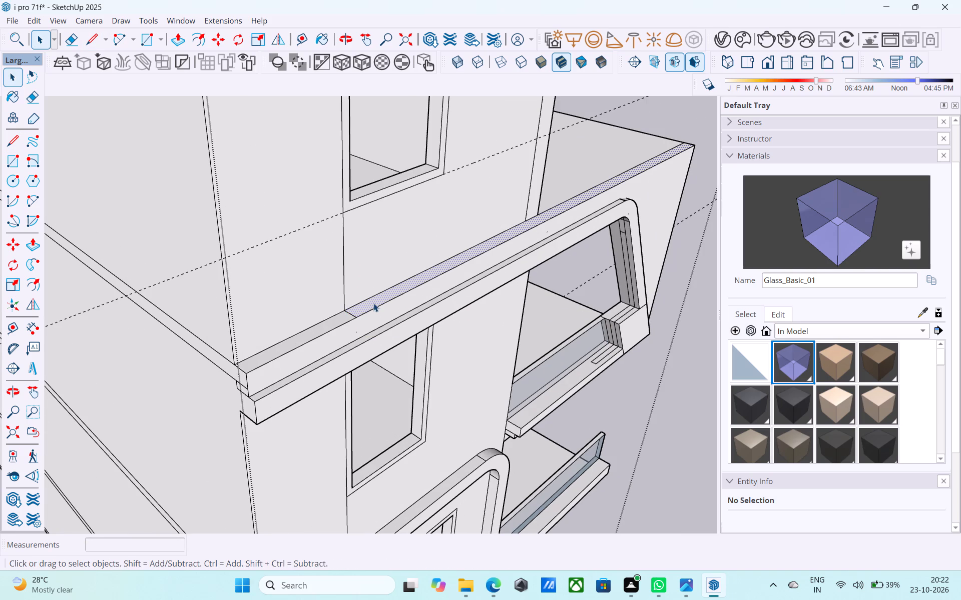
{"action": "key", "text": "p"}
{"action": "left_click", "coordinate": [373, 303]}
{"action": "type", "text": "2'"}
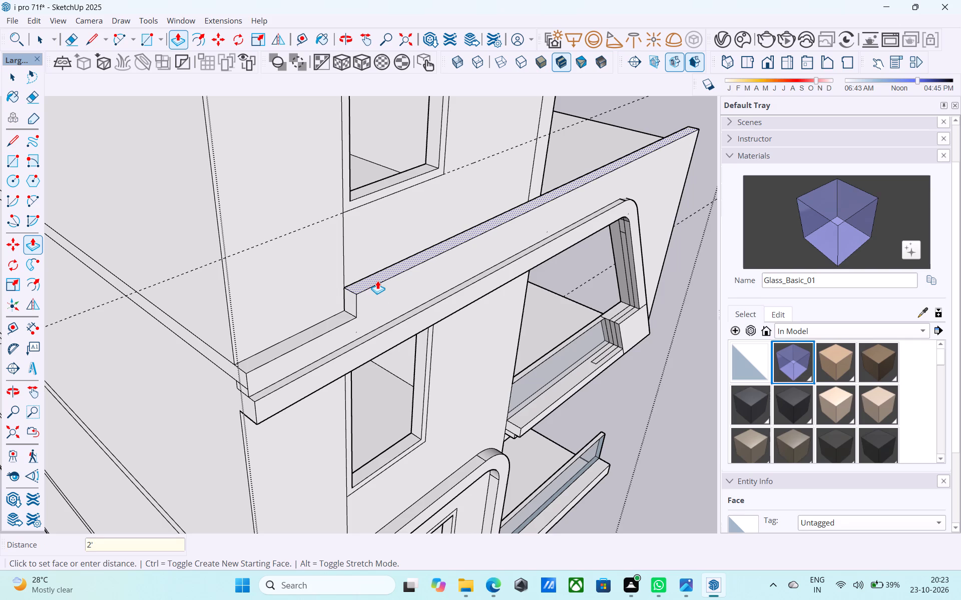
{"action": "key", "text": "Return"}
{"action": "key", "text": "space"}
Push/Pull the top-floor wall face framing the window outward 6", flush with the raised parapet's front.
{"action": "scroll", "coordinate": [406, 303], "scroll_direction": "down", "scroll_amount": 3}
{"action": "middle_click_drag", "start_coordinate": [409, 312], "coordinate": [405, 316]}
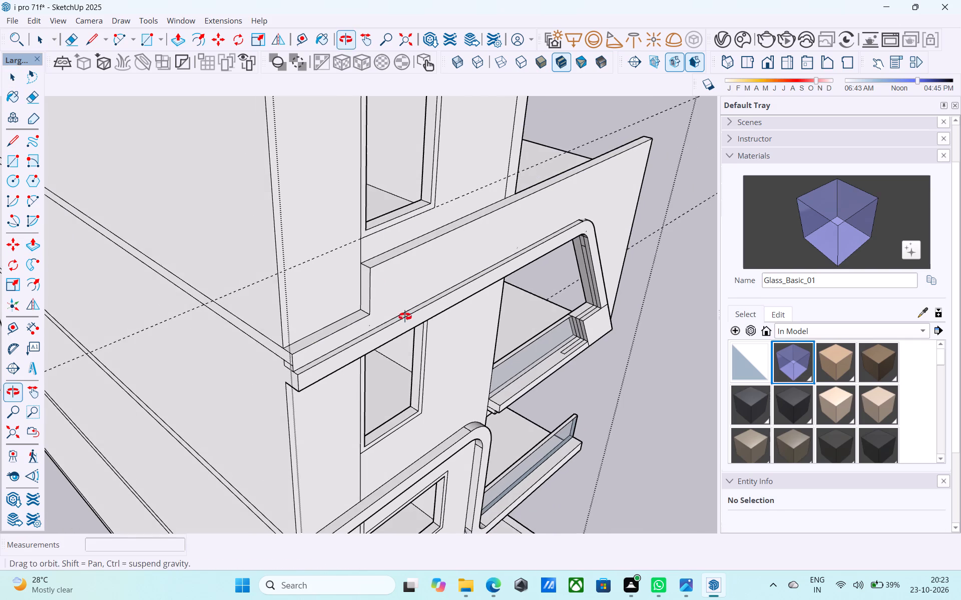
{"action": "middle_click_drag", "start_coordinate": [405, 316], "coordinate": [405, 318]}
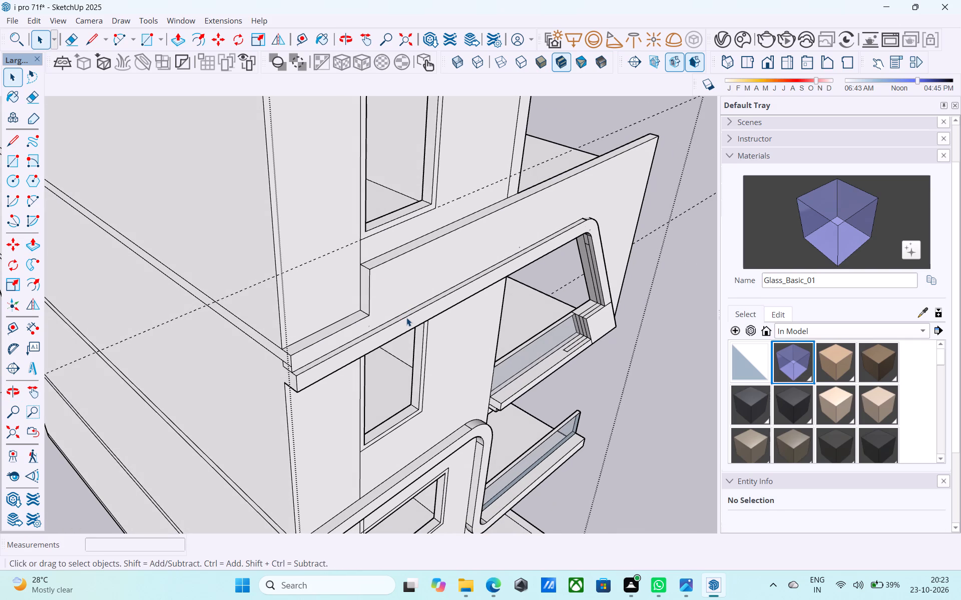
{"action": "scroll", "coordinate": [440, 301], "scroll_direction": "down", "scroll_amount": 5}
{"action": "middle_click_drag", "start_coordinate": [508, 347], "coordinate": [448, 324]}
{"action": "scroll", "coordinate": [356, 298], "scroll_direction": "up", "scroll_amount": 9}
{"action": "scroll", "coordinate": [365, 317], "scroll_direction": "down", "scroll_amount": 4}
{"action": "middle_click_drag", "start_coordinate": [491, 381], "coordinate": [280, 359]}
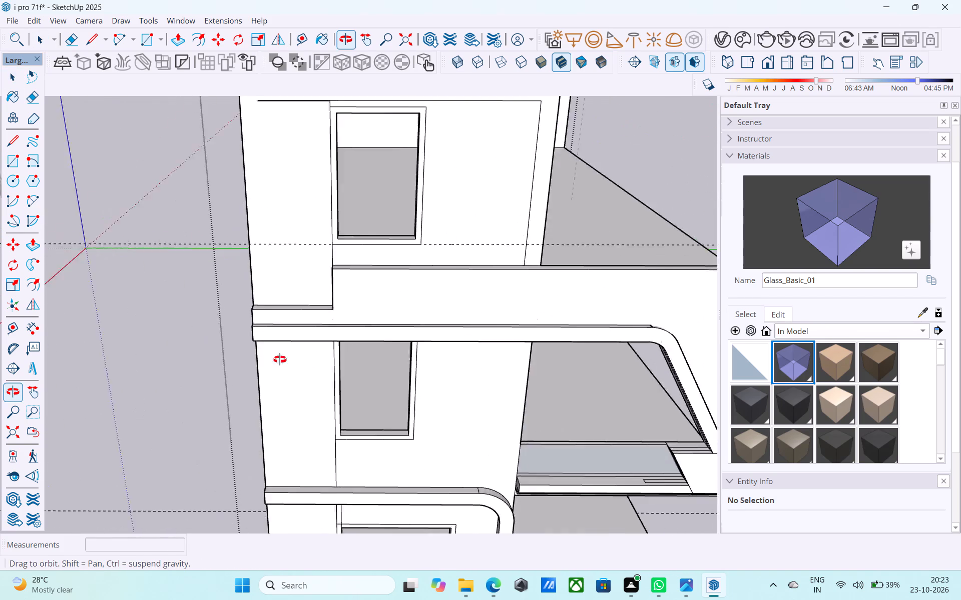
{"action": "middle_click_drag", "start_coordinate": [280, 359], "coordinate": [176, 349]}
{"action": "scroll", "coordinate": [200, 348], "scroll_direction": "down", "scroll_amount": 5}
{"action": "middle_click_drag", "start_coordinate": [341, 359], "coordinate": [454, 302]}
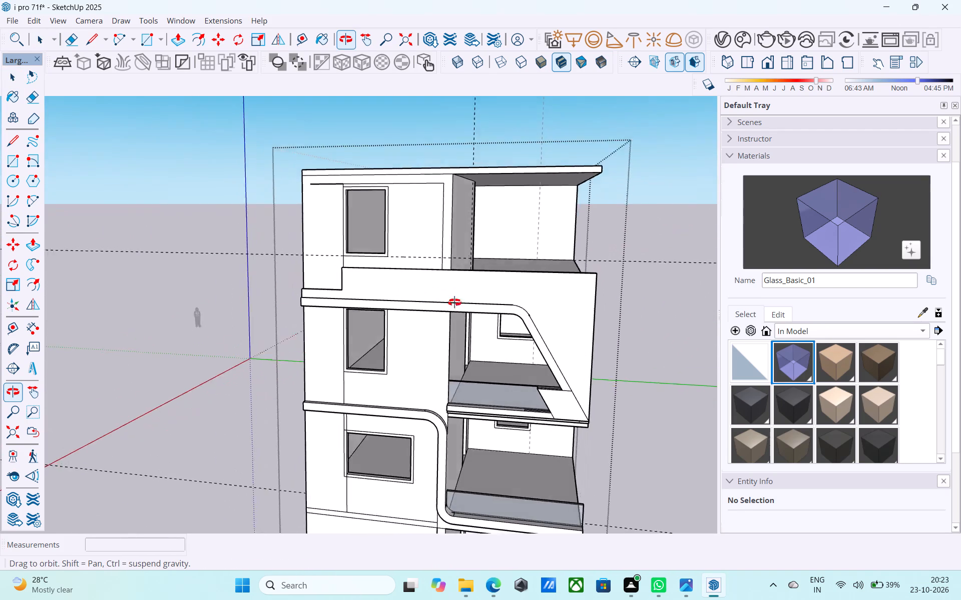
{"action": "middle_click_drag", "start_coordinate": [454, 302], "coordinate": [528, 319]}
{"action": "scroll", "coordinate": [406, 283], "scroll_direction": "up", "scroll_amount": 5}
{"action": "left_click", "coordinate": [383, 276]}
{"action": "scroll", "coordinate": [383, 276], "scroll_direction": "up", "scroll_amount": 1}
{"action": "key", "text": "p"}
{"action": "left_click", "coordinate": [383, 276]}
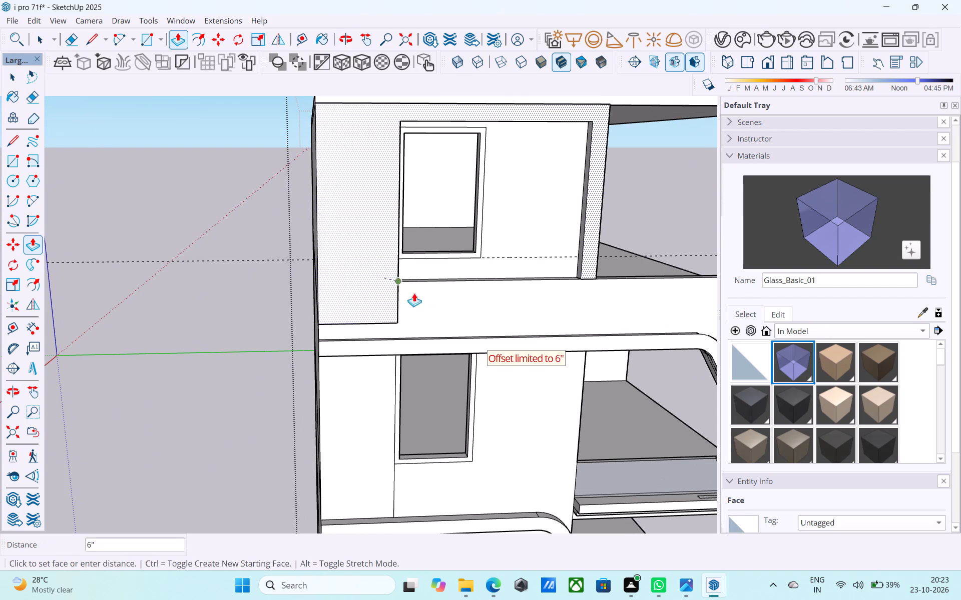
{"action": "left_click", "coordinate": [430, 297]}
{"action": "key", "text": "space"}
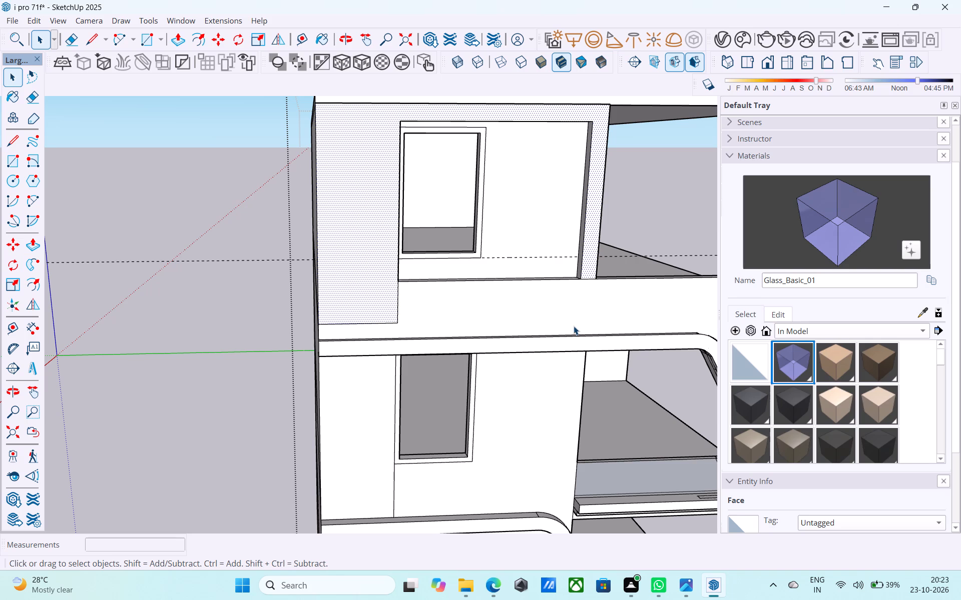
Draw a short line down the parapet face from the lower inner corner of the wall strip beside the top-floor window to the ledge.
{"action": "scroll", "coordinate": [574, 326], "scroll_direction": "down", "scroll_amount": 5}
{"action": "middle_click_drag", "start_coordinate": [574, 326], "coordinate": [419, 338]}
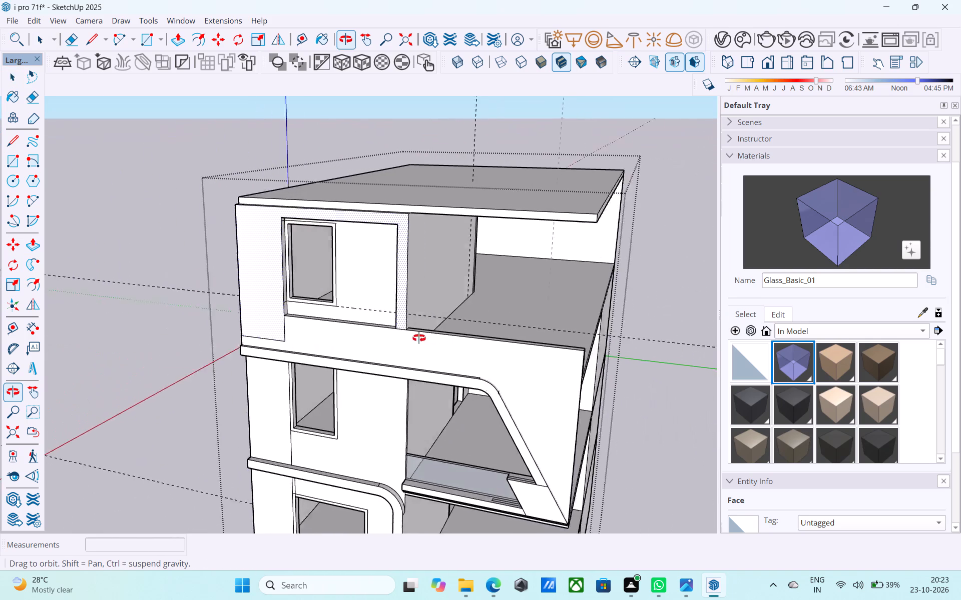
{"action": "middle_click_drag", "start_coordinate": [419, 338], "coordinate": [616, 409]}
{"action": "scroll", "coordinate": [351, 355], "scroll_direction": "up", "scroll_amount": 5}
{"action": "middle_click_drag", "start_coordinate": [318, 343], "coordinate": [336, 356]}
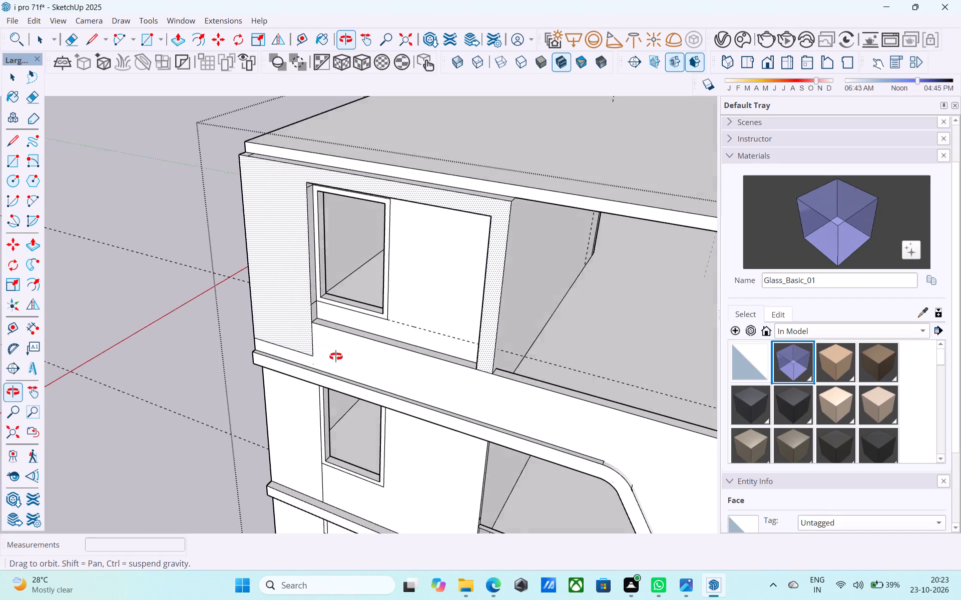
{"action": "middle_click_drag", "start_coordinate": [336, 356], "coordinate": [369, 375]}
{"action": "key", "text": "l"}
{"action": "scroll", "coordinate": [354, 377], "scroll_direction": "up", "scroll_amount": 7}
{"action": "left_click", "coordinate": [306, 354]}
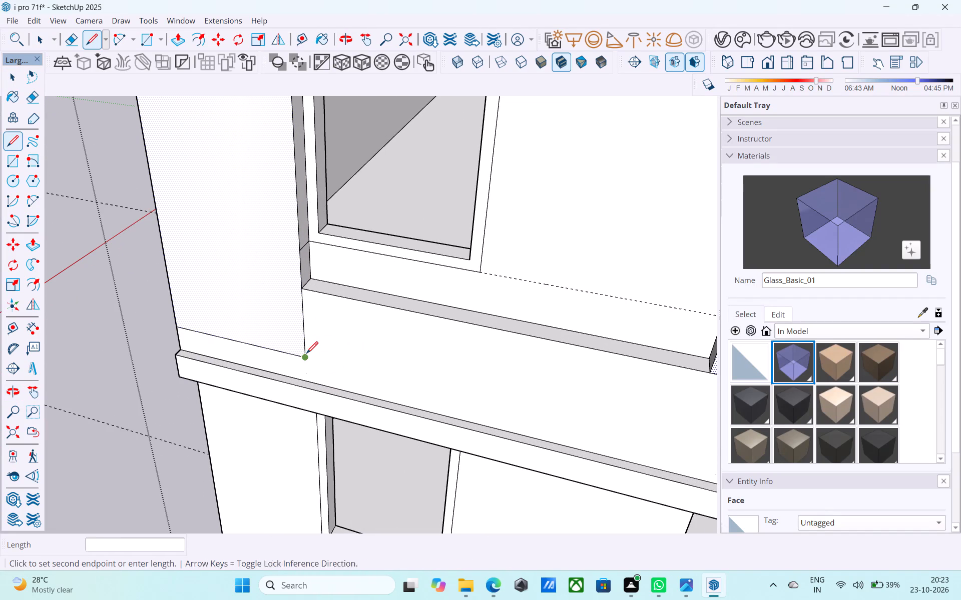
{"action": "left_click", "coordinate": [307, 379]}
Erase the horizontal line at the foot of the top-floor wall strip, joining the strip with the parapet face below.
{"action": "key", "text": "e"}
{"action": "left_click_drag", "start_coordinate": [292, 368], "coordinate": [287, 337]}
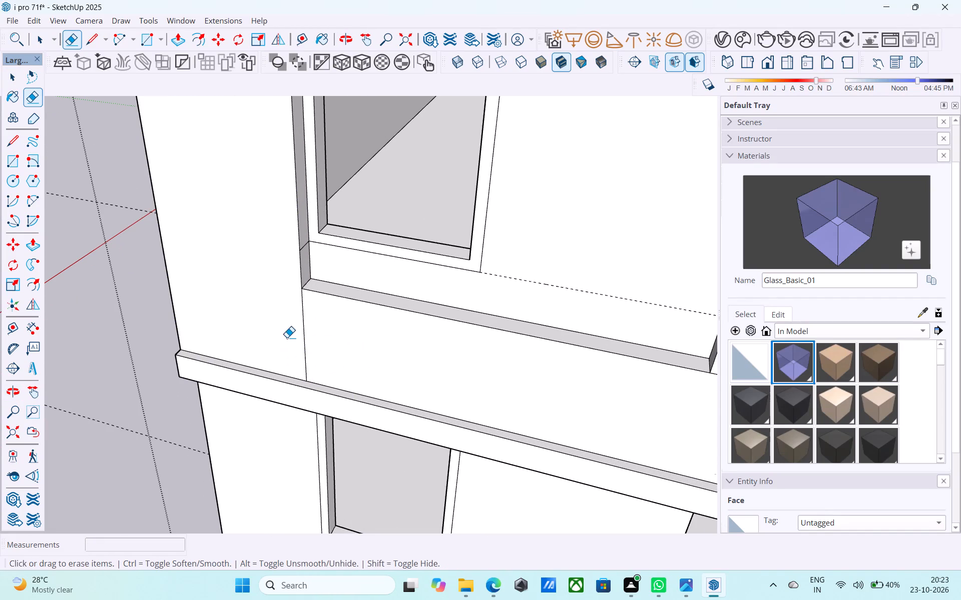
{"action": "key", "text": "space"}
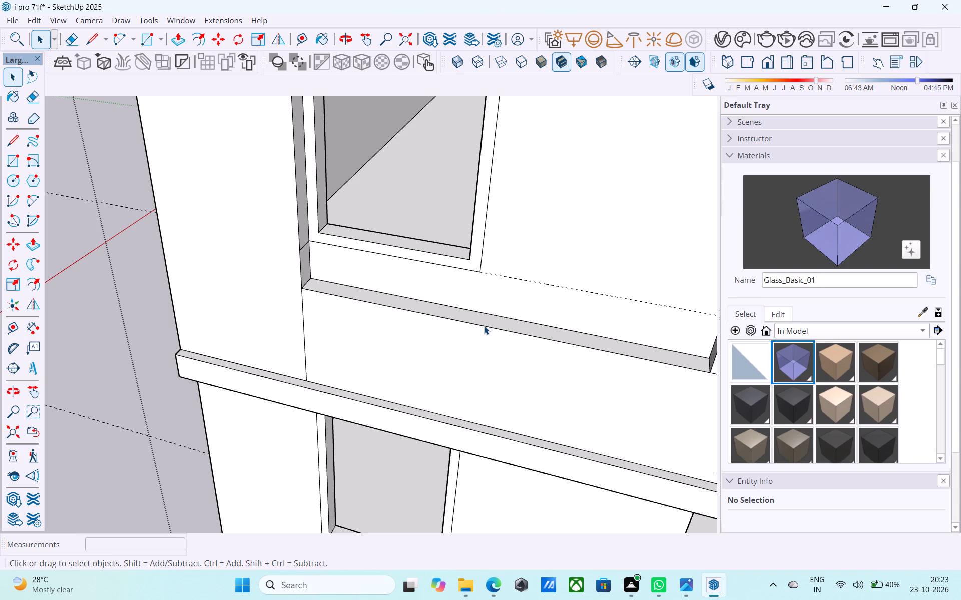
Examine the top-floor wall frame, parapet and roof slab edge from the front, above and the corner.
{"action": "scroll", "coordinate": [506, 330], "scroll_direction": "down", "scroll_amount": 5}
{"action": "middle_click_drag", "start_coordinate": [507, 330], "coordinate": [549, 348]}
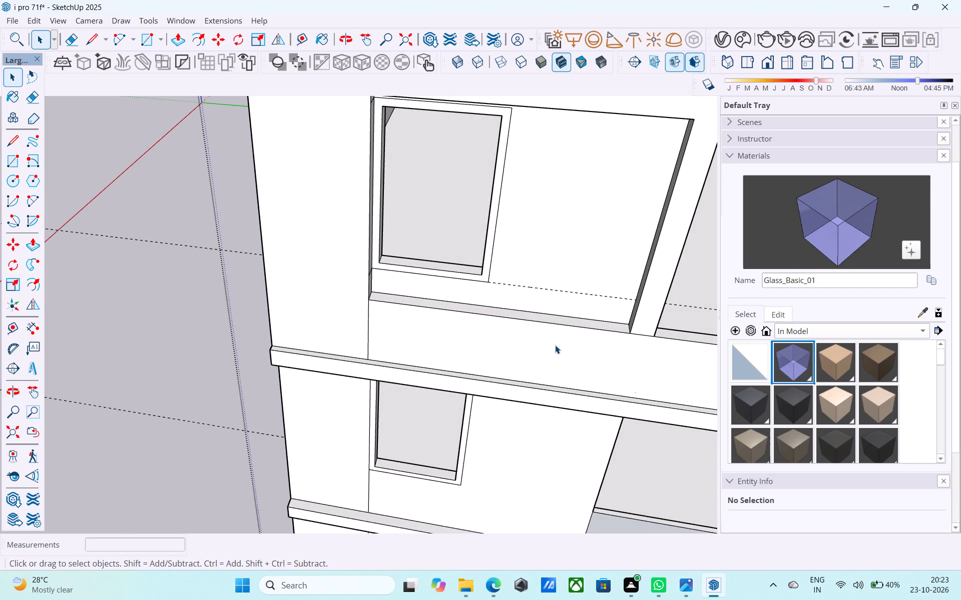
{"action": "scroll", "coordinate": [584, 327], "scroll_direction": "down", "scroll_amount": 4}
{"action": "middle_click_drag", "start_coordinate": [583, 327], "coordinate": [647, 372]}
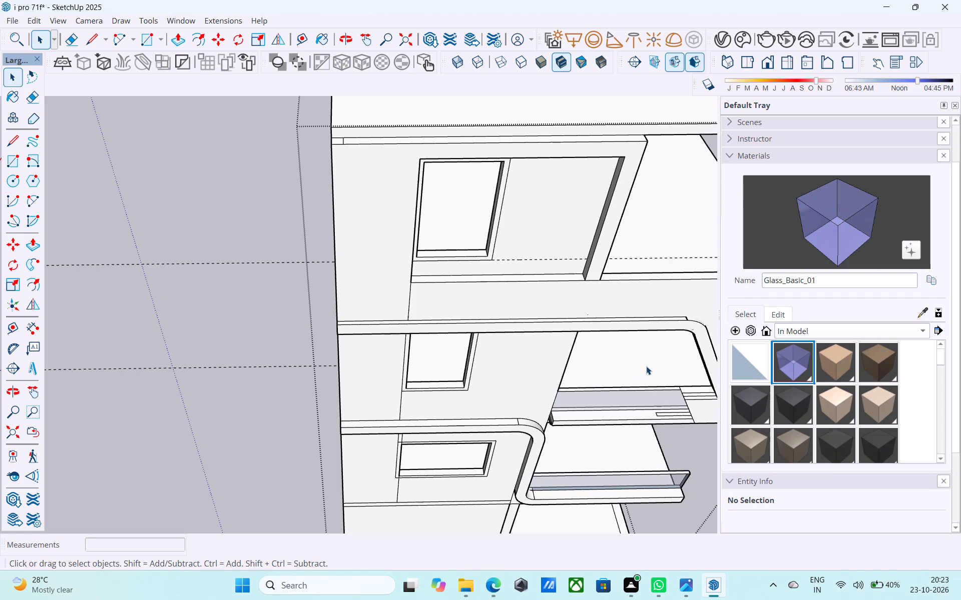
{"action": "scroll", "coordinate": [646, 364], "scroll_direction": "down", "scroll_amount": 1}
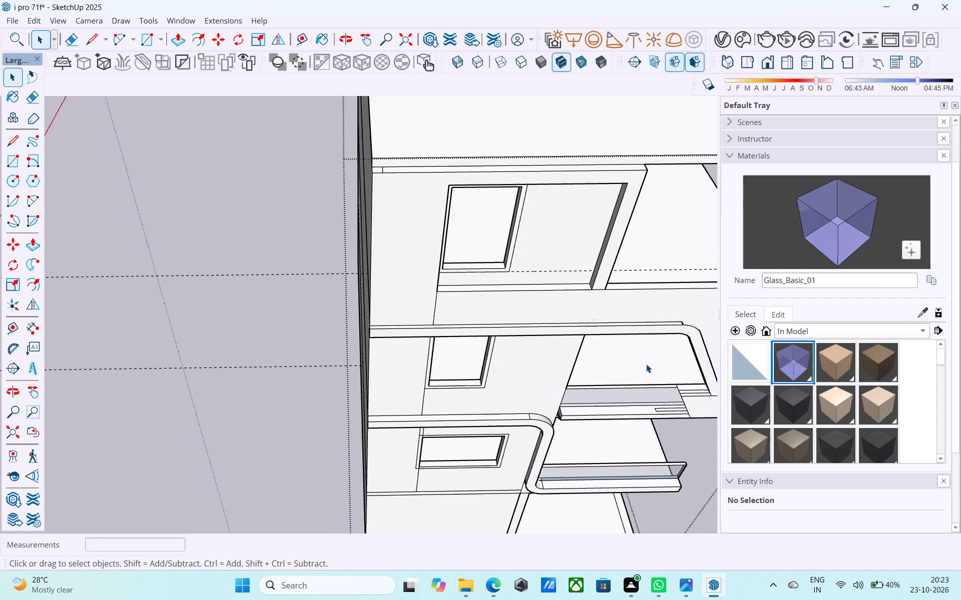
{"action": "scroll", "coordinate": [646, 364], "scroll_direction": "down", "scroll_amount": 7}
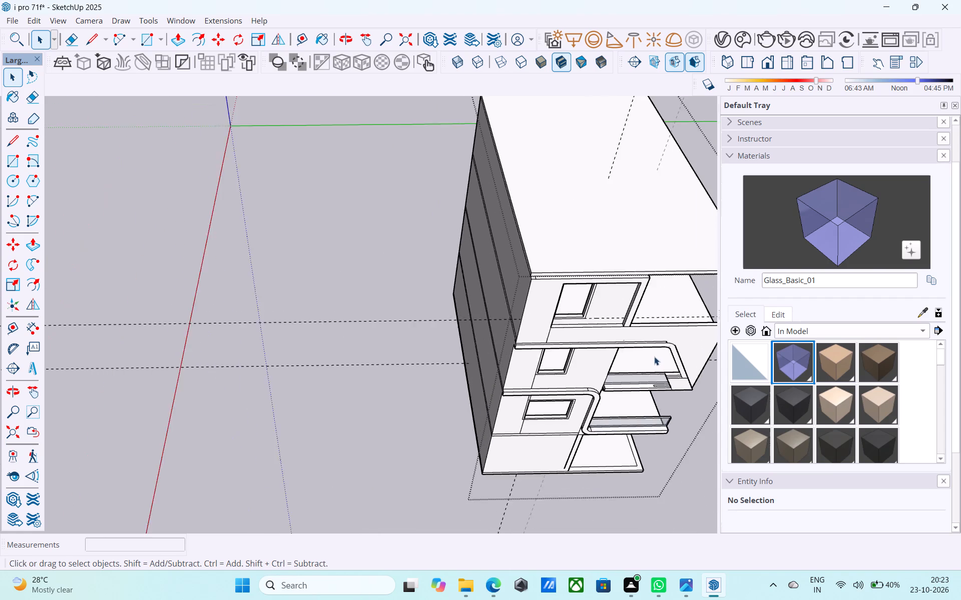
{"action": "scroll", "coordinate": [654, 356], "scroll_direction": "down", "scroll_amount": 1}
{"action": "middle_click_drag", "start_coordinate": [654, 356], "coordinate": [400, 331]}
{"action": "scroll", "coordinate": [337, 403], "scroll_direction": "up", "scroll_amount": 9}
{"action": "scroll", "coordinate": [388, 369], "scroll_direction": "up", "scroll_amount": 2}
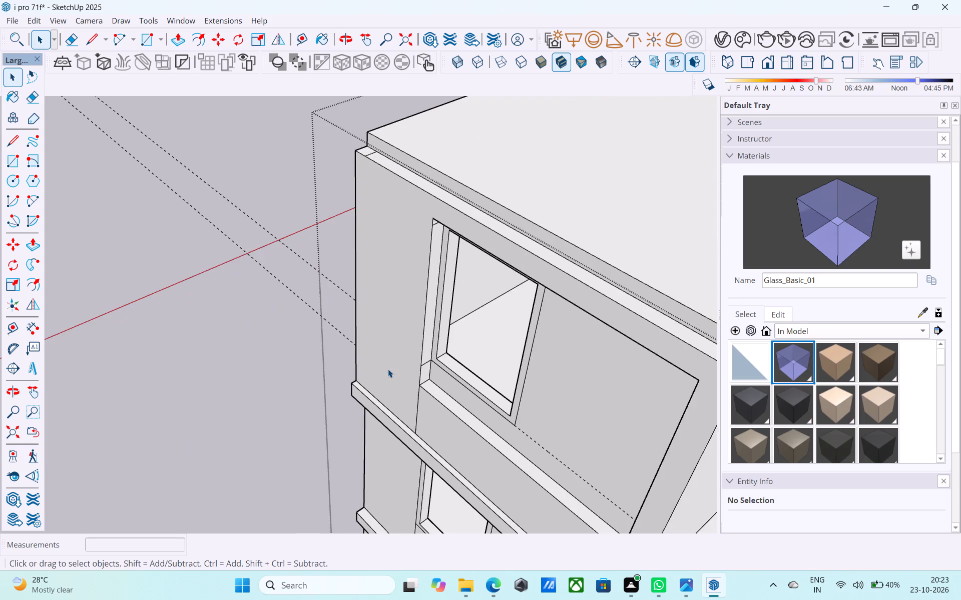
{"action": "scroll", "coordinate": [388, 369], "scroll_direction": "down", "scroll_amount": 5}
{"action": "middle_click_drag", "start_coordinate": [388, 369], "coordinate": [415, 339]}
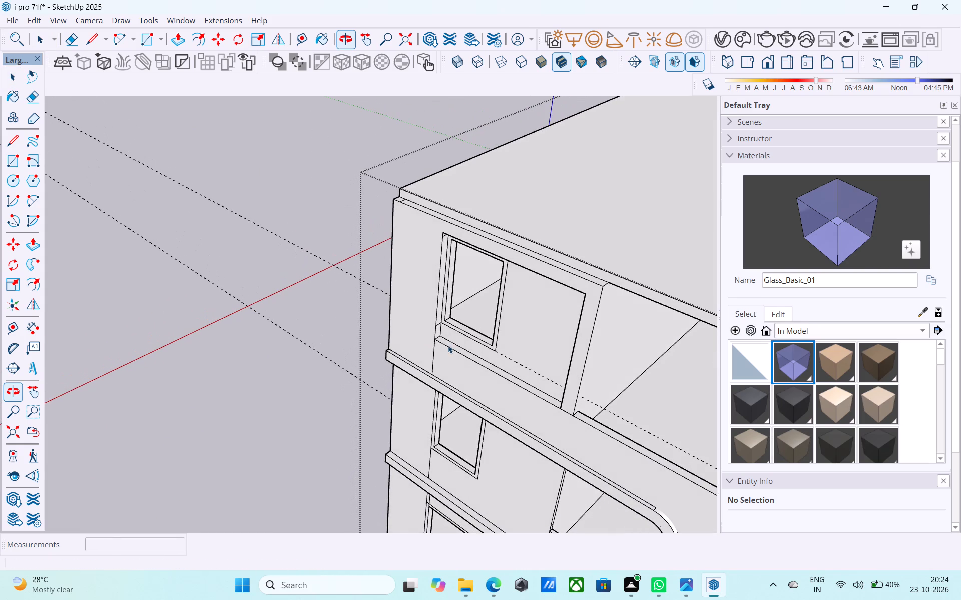
Undo the line erasure, the short parapet line and the outward pull of the top-floor wall frame.
{"action": "key", "text": "ctrl+z"}
{"action": "key", "text": "ctrl+z"}
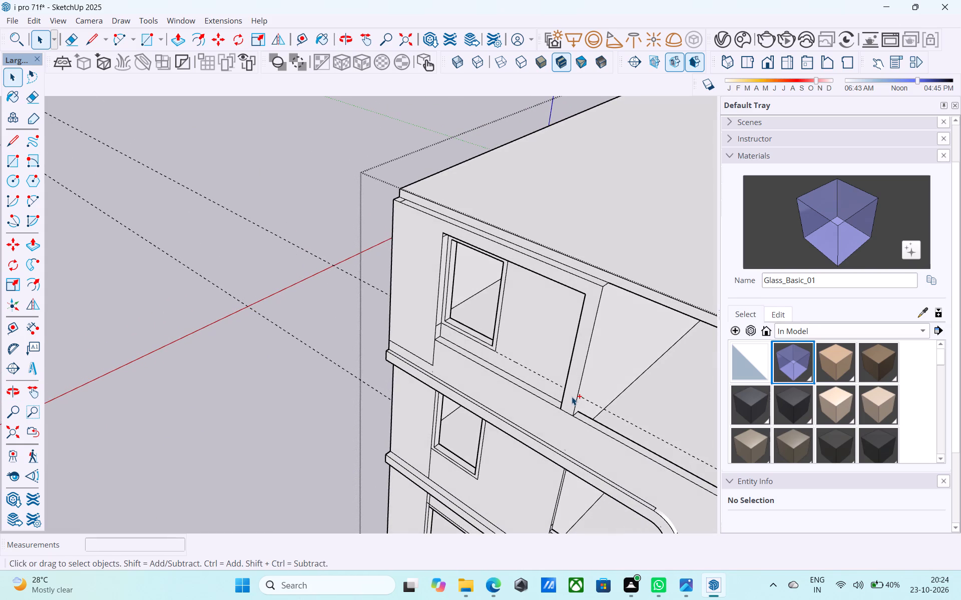
{"action": "key", "text": "ctrl+z"}
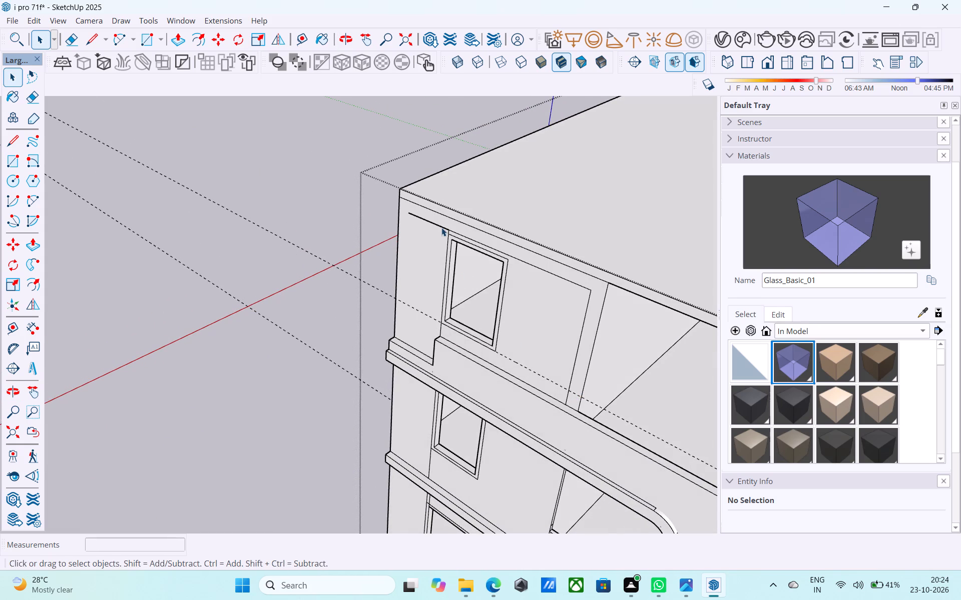
Erase the stray horizontal line on the top-floor wall between the window head and the building's corner.
{"action": "scroll", "coordinate": [441, 227], "scroll_direction": "up", "scroll_amount": 1}
{"action": "key", "text": "e"}
{"action": "scroll", "coordinate": [441, 227], "scroll_direction": "up", "scroll_amount": 2}
{"action": "left_click", "coordinate": [435, 225]}
{"action": "key", "text": "space"}
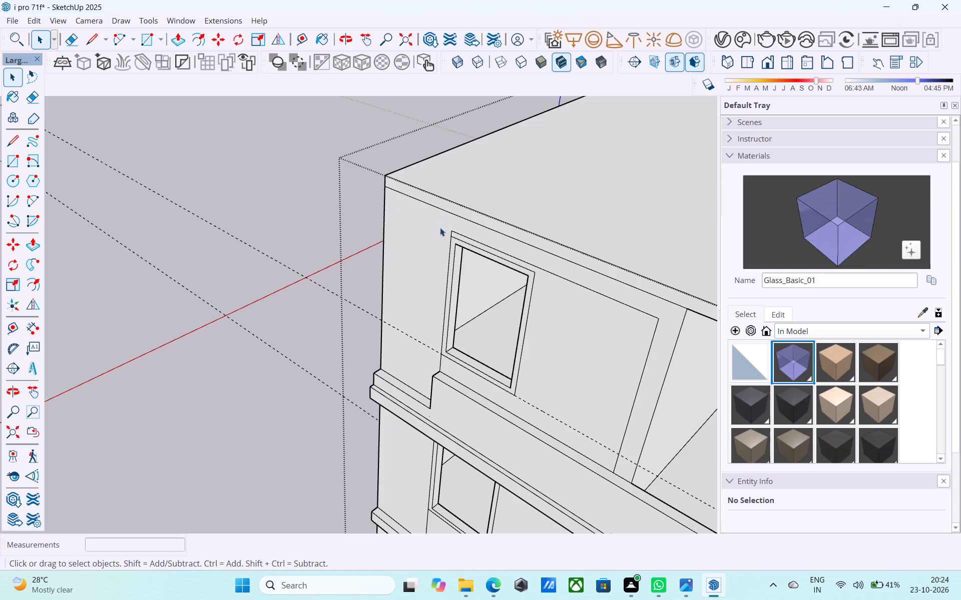
Draw a vertical line from the window surround's upper corner to the roof slab's lower edge, separating the corner wall strip.
{"action": "key", "text": "l"}
{"action": "scroll", "coordinate": [450, 228], "scroll_direction": "up", "scroll_amount": 12}
{"action": "left_click", "coordinate": [451, 255]}
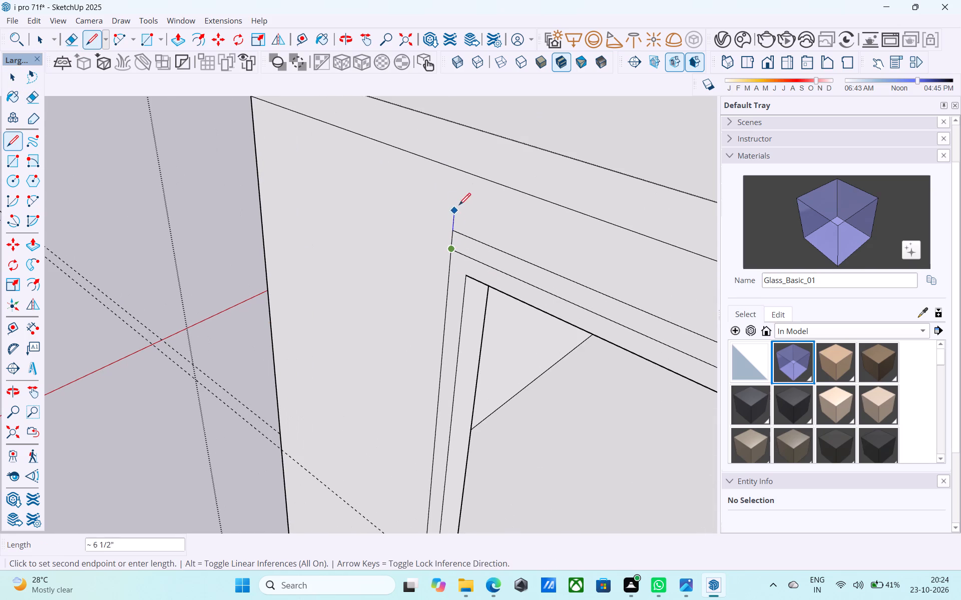
{"action": "left_click", "coordinate": [457, 172]}
Push/Pull the top-floor corner wall strip outward until it is flush with the parapet's front face.
{"action": "key", "text": "space"}
{"action": "left_click", "coordinate": [414, 231]}
{"action": "scroll", "coordinate": [416, 234], "scroll_direction": "down", "scroll_amount": 5}
{"action": "key", "text": "p"}
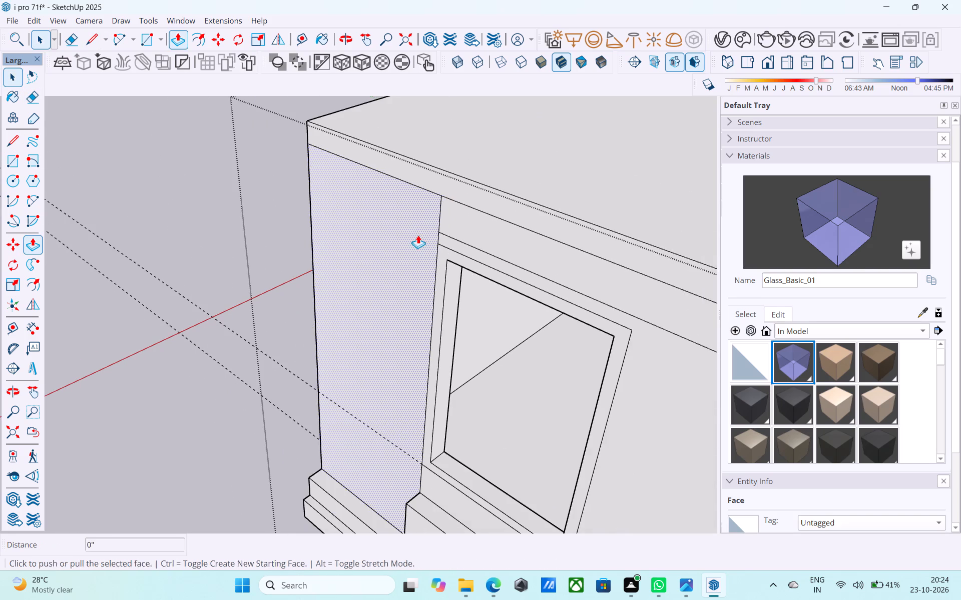
{"action": "left_click", "coordinate": [418, 235]}
{"action": "scroll", "coordinate": [396, 258], "scroll_direction": "down", "scroll_amount": 10}
{"action": "left_click", "coordinate": [401, 373]}
{"action": "scroll", "coordinate": [394, 375], "scroll_direction": "up", "scroll_amount": 7}
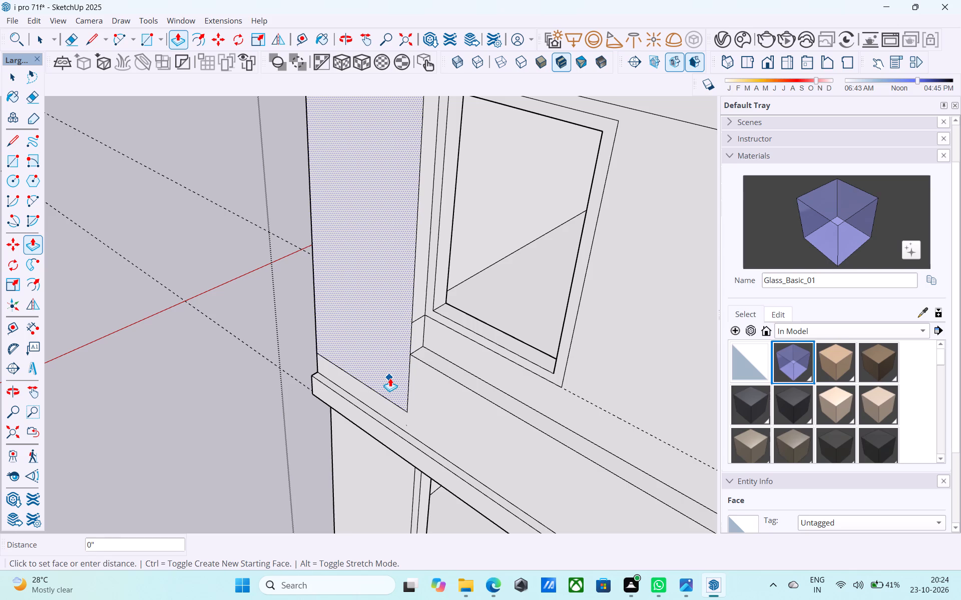
Push/Pull the corner strip farther outward past the parapet face, to the front edge of the ledge below.
{"action": "left_click", "coordinate": [390, 378]}
{"action": "left_click", "coordinate": [404, 444]}
{"action": "middle_click_drag", "start_coordinate": [365, 401], "coordinate": [511, 351]}
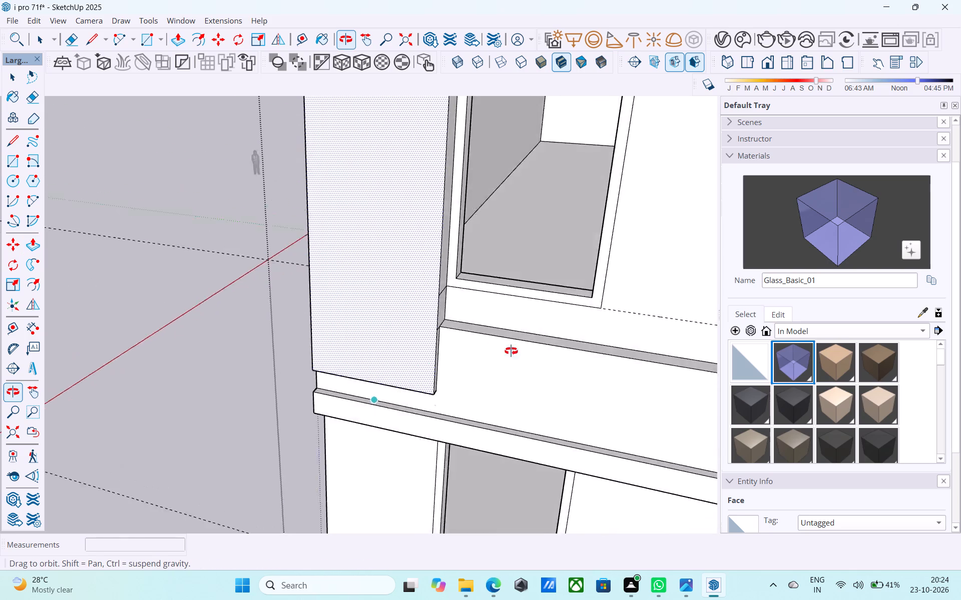
{"action": "middle_click_drag", "start_coordinate": [511, 351], "coordinate": [367, 472]}
{"action": "middle_click_drag", "start_coordinate": [462, 377], "coordinate": [461, 421], "text": "shift"}
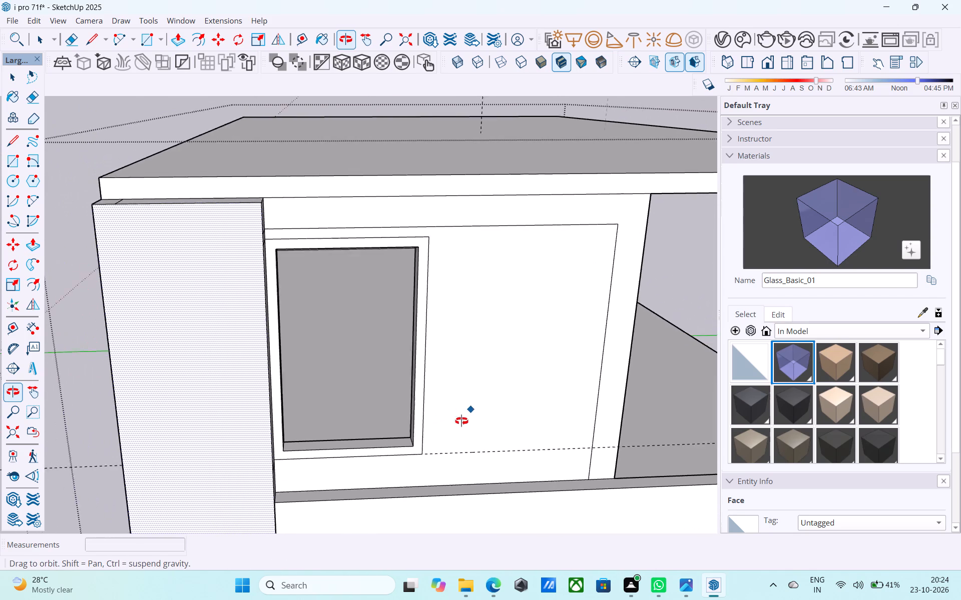
{"action": "middle_click_drag", "start_coordinate": [461, 421], "coordinate": [464, 422], "text": "shift"}
{"action": "key", "text": "space"}
Examine how the projecting corner pier meets the roof slab, the window wall and the parapet.
{"action": "middle_click_drag", "start_coordinate": [508, 395], "coordinate": [529, 432], "text": "shift"}
{"action": "scroll", "coordinate": [534, 376], "scroll_direction": "up", "scroll_amount": 1}
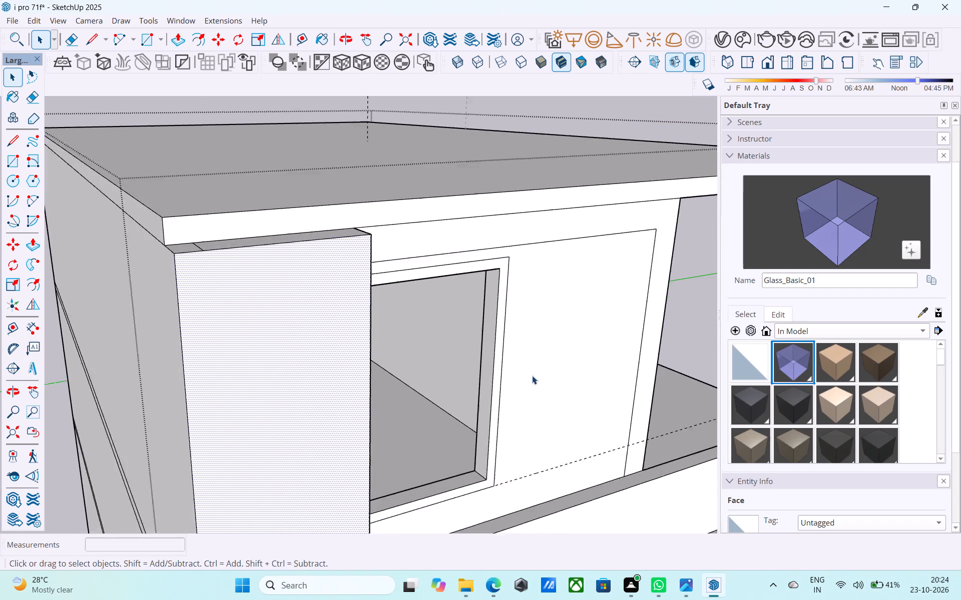
{"action": "scroll", "coordinate": [532, 375], "scroll_direction": "up", "scroll_amount": 6}
{"action": "scroll", "coordinate": [464, 370], "scroll_direction": "down", "scroll_amount": 14}
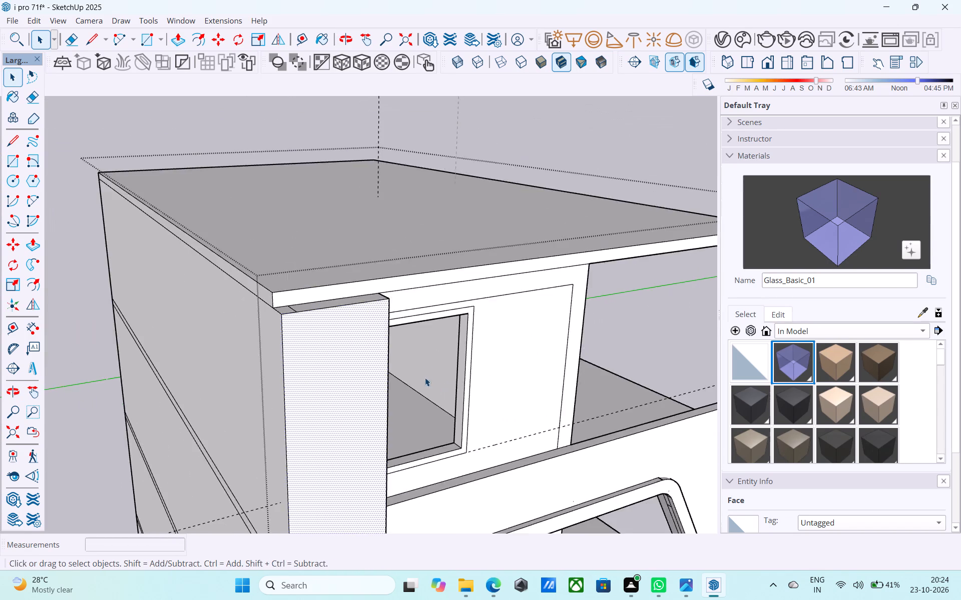
{"action": "scroll", "coordinate": [425, 377], "scroll_direction": "down", "scroll_amount": 3}
{"action": "middle_click_drag", "start_coordinate": [493, 393], "coordinate": [391, 375]}
{"action": "scroll", "coordinate": [438, 363], "scroll_direction": "down", "scroll_amount": 2}
{"action": "middle_click_drag", "start_coordinate": [438, 363], "coordinate": [478, 390]}
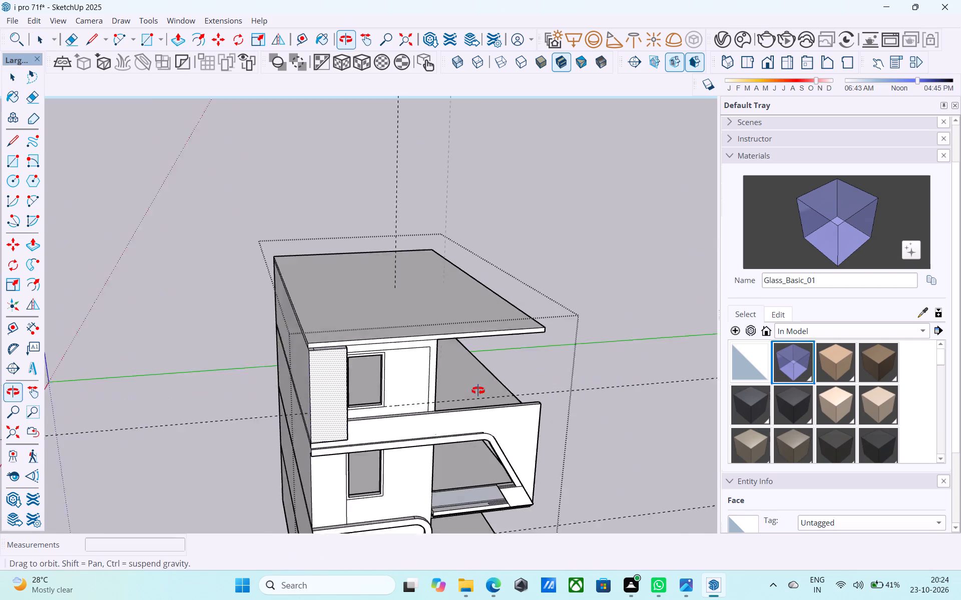
{"action": "middle_click_drag", "start_coordinate": [478, 390], "coordinate": [501, 402]}
{"action": "scroll", "coordinate": [355, 362], "scroll_direction": "up", "scroll_amount": 9}
{"action": "scroll", "coordinate": [350, 369], "scroll_direction": "down", "scroll_amount": 1}
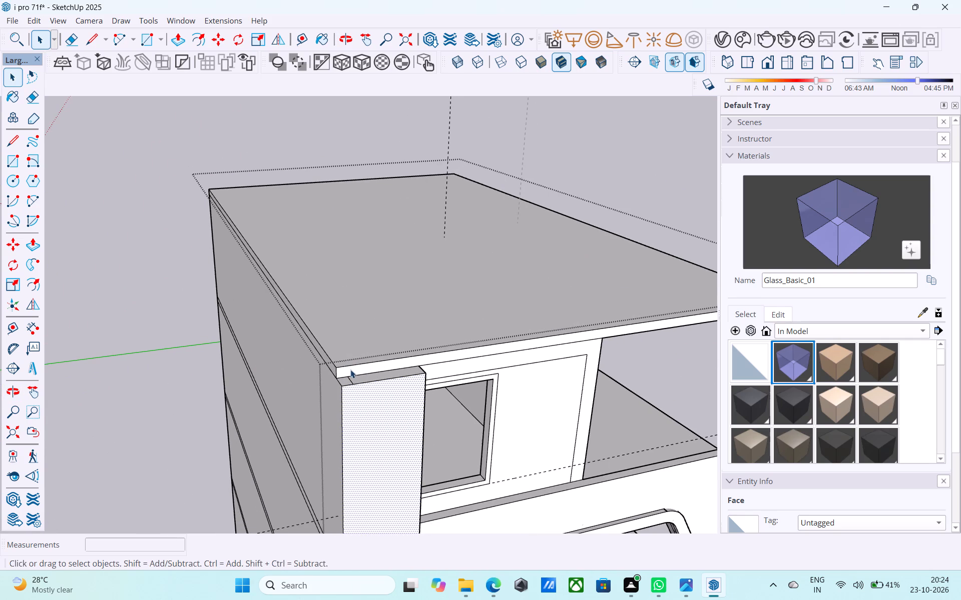
Erase the short dividing line across the top face of the projecting corner pier.
{"action": "middle_click_drag", "start_coordinate": [360, 373], "coordinate": [383, 446]}
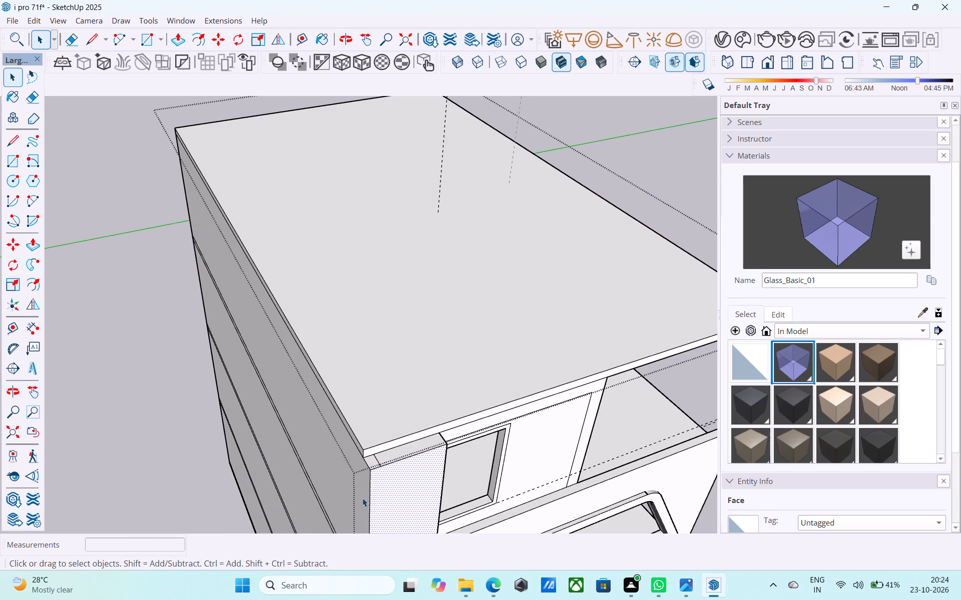
{"action": "scroll", "coordinate": [374, 468], "scroll_direction": "up", "scroll_amount": 10}
{"action": "key", "text": "e"}
{"action": "left_click_drag", "start_coordinate": [389, 459], "coordinate": [375, 463]}
{"action": "key", "text": "space"}
Push/Pull the corner pier's top face up 6", level with the roof slab's top.
{"action": "left_click", "coordinate": [389, 466]}
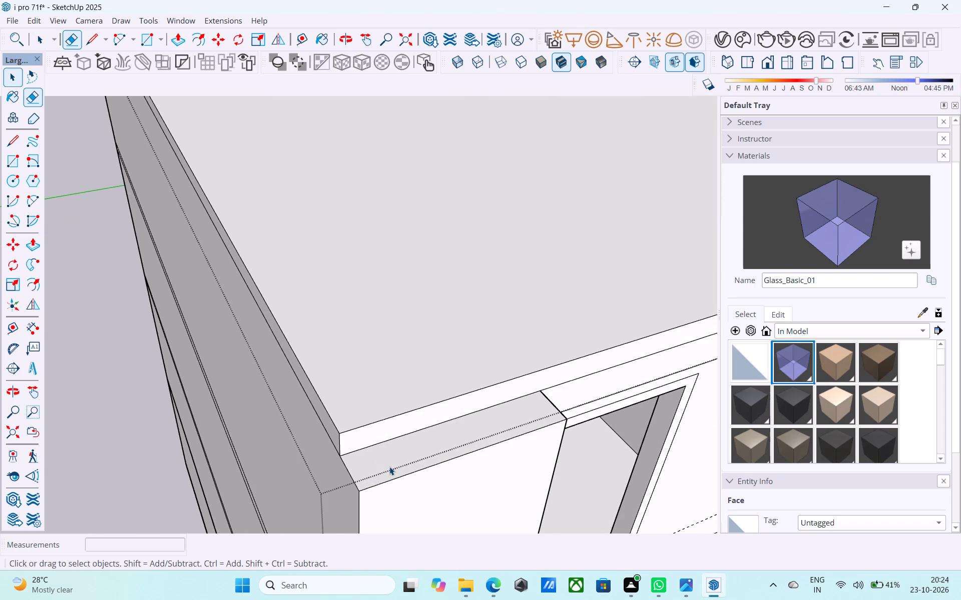
{"action": "key", "text": "p"}
{"action": "left_click", "coordinate": [389, 466]}
{"action": "left_click", "coordinate": [322, 382]}
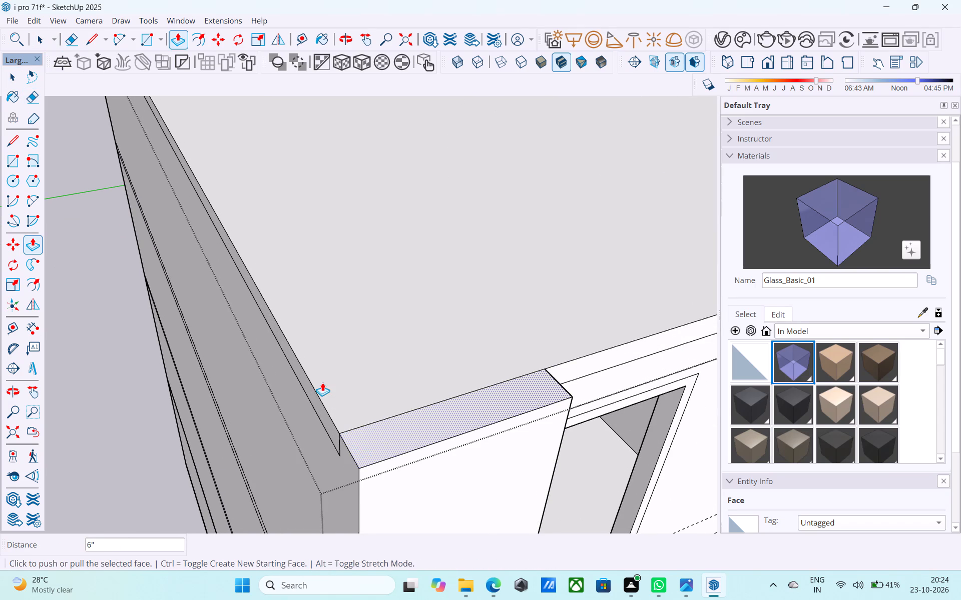
{"action": "scroll", "coordinate": [322, 382], "scroll_direction": "down", "scroll_amount": 7}
{"action": "key", "text": "space"}
Review the raised corner pier and the whole front facade from several angles.
{"action": "middle_click_drag", "start_coordinate": [346, 408], "coordinate": [327, 390]}
{"action": "scroll", "coordinate": [327, 390], "scroll_direction": "up", "scroll_amount": 1}
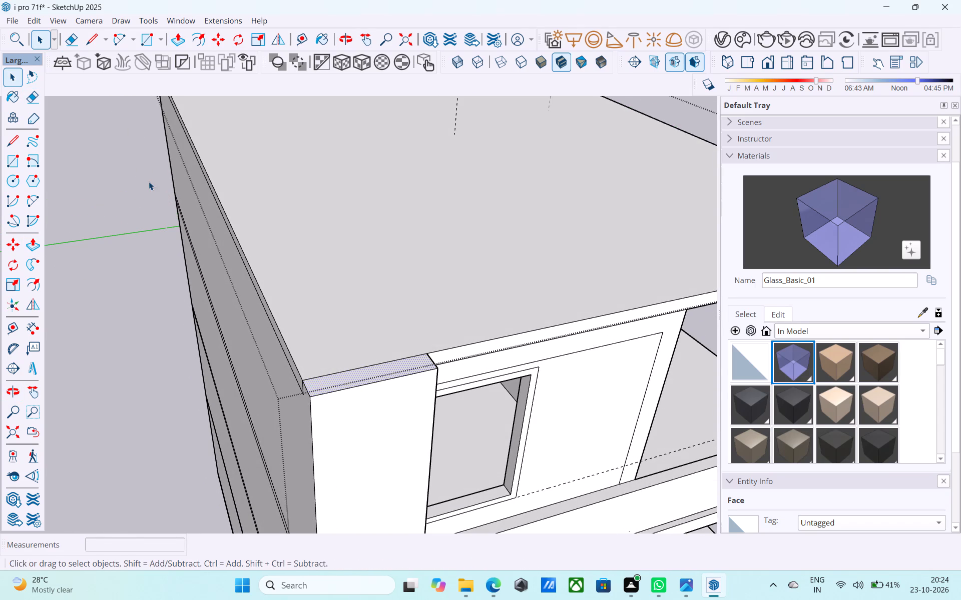
{"action": "scroll", "coordinate": [536, 343], "scroll_direction": "down", "scroll_amount": 7}
{"action": "middle_click_drag", "start_coordinate": [556, 348], "coordinate": [357, 202]}
{"action": "scroll", "coordinate": [456, 238], "scroll_direction": "down", "scroll_amount": 4}
{"action": "middle_click_drag", "start_coordinate": [607, 286], "coordinate": [655, 296]}
{"action": "middle_click_drag", "start_coordinate": [625, 382], "coordinate": [619, 340]}
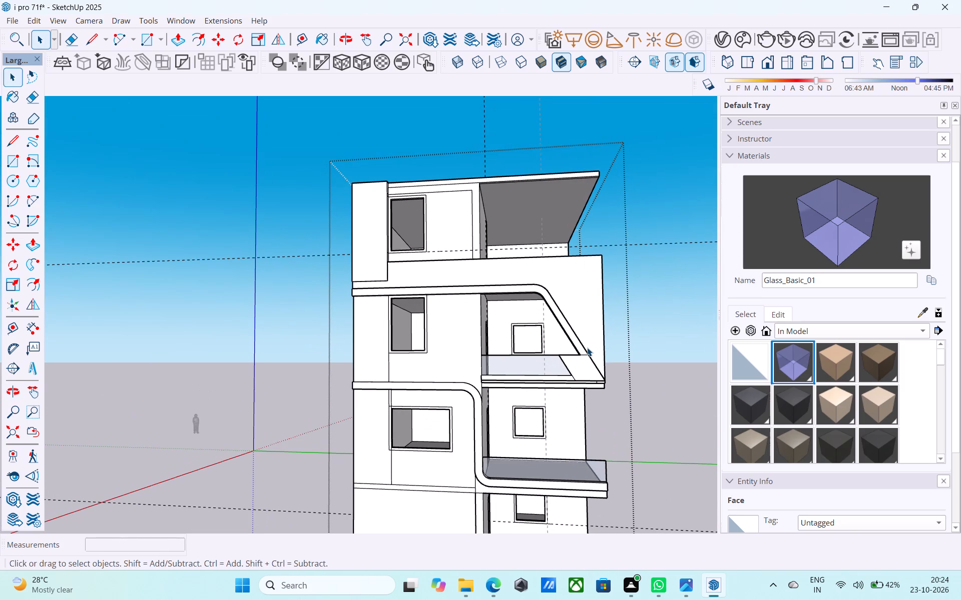
{"action": "middle_click_drag", "start_coordinate": [587, 347], "coordinate": [551, 373]}
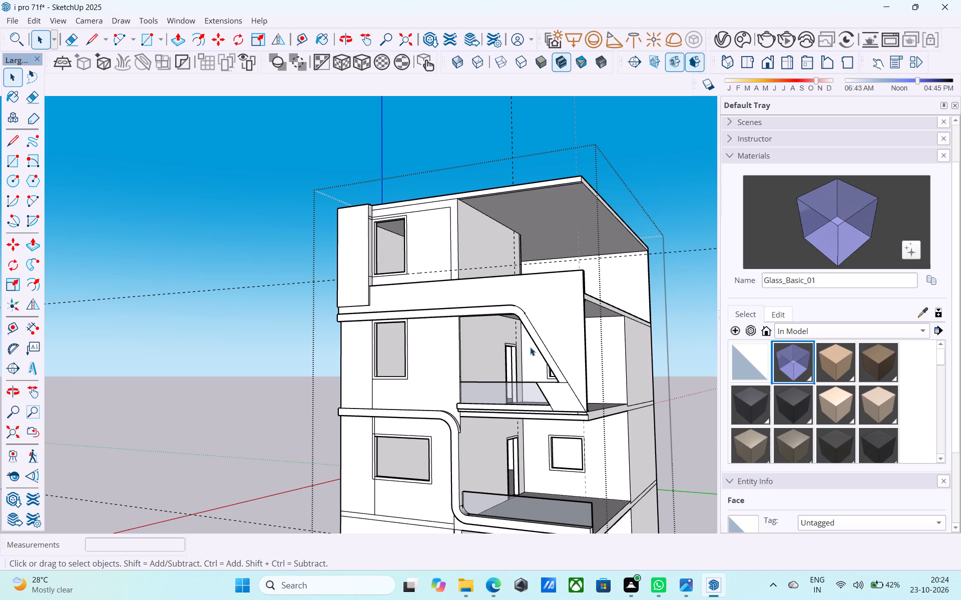
{"action": "scroll", "coordinate": [531, 347], "scroll_direction": "down", "scroll_amount": 5}
{"action": "middle_click_drag", "start_coordinate": [530, 350], "coordinate": [584, 402], "text": "shift"}
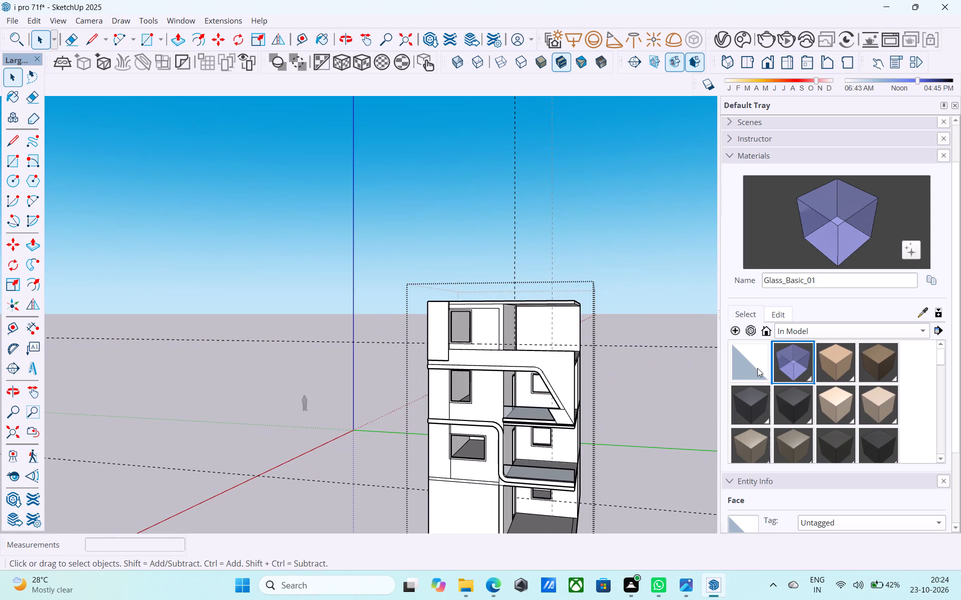
Paint the upper parapet's front face, including its slanted end, with Wood_Veneer_15_1K from the Wood material collection.
{"action": "scroll", "coordinate": [813, 357], "scroll_direction": "down", "scroll_amount": 5}
{"action": "left_click", "coordinate": [823, 329]}
{"action": "left_click", "coordinate": [852, 498]}
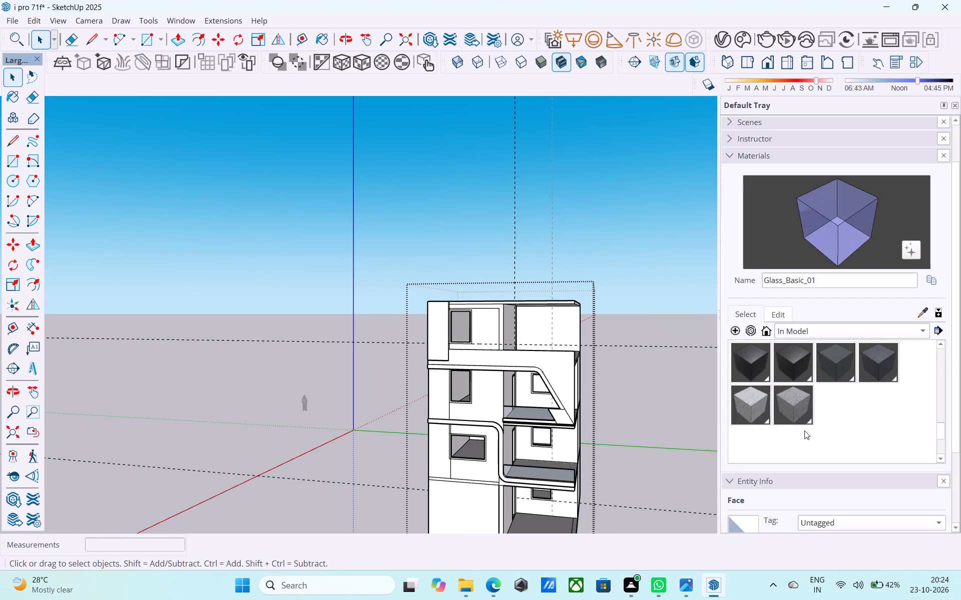
{"action": "left_click", "coordinate": [807, 333]}
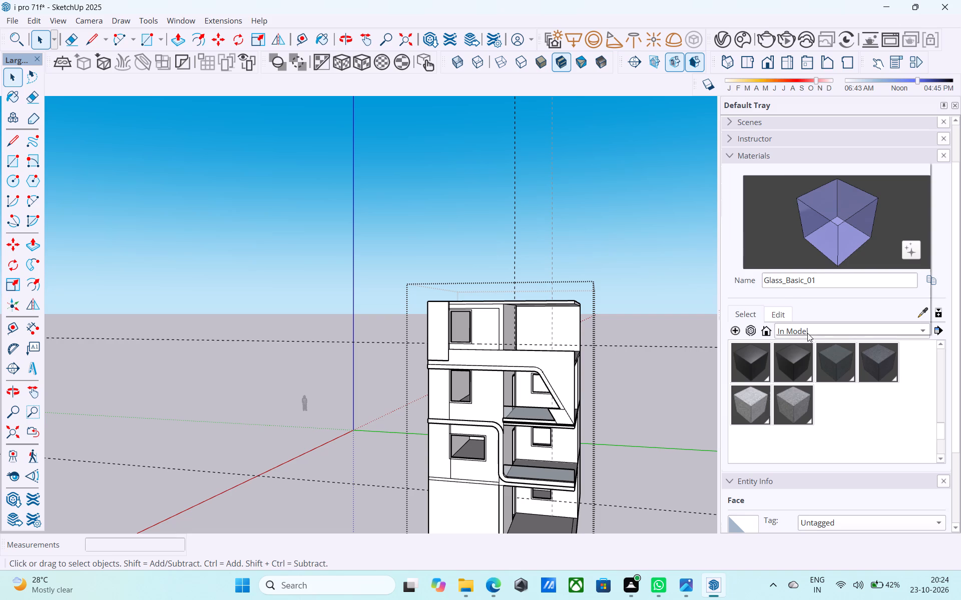
{"action": "left_click", "coordinate": [804, 326]}
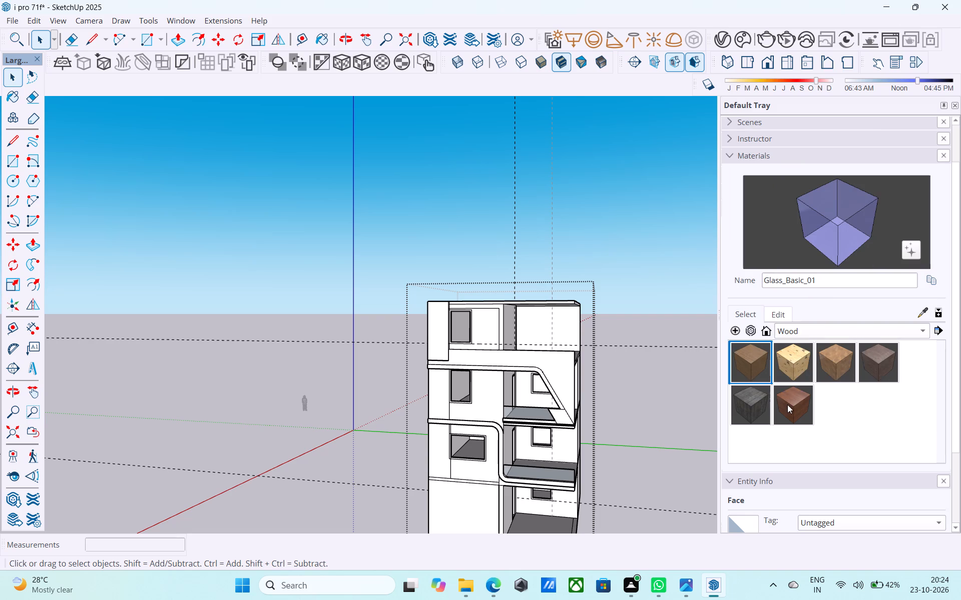
{"action": "left_click", "coordinate": [788, 405]}
{"action": "scroll", "coordinate": [575, 378], "scroll_direction": "up", "scroll_amount": 4}
{"action": "left_click", "coordinate": [532, 356]}
{"action": "middle_click_drag", "start_coordinate": [544, 353], "coordinate": [437, 381]}
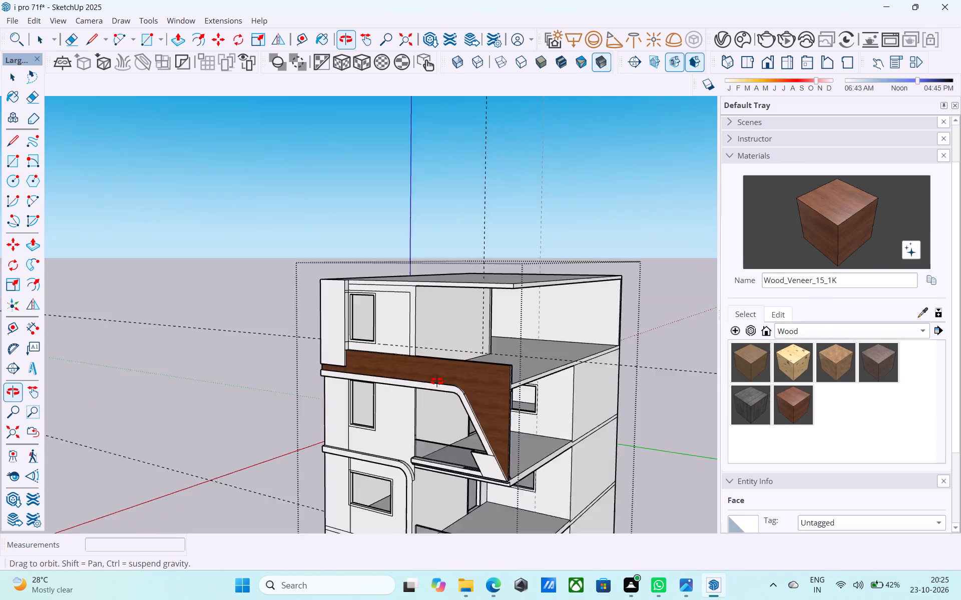
{"action": "middle_click_drag", "start_coordinate": [437, 381], "coordinate": [360, 401]}
{"action": "middle_click_drag", "start_coordinate": [352, 405], "coordinate": [288, 394], "text": "shift"}
{"action": "scroll", "coordinate": [302, 426], "scroll_direction": "up", "scroll_amount": 1}
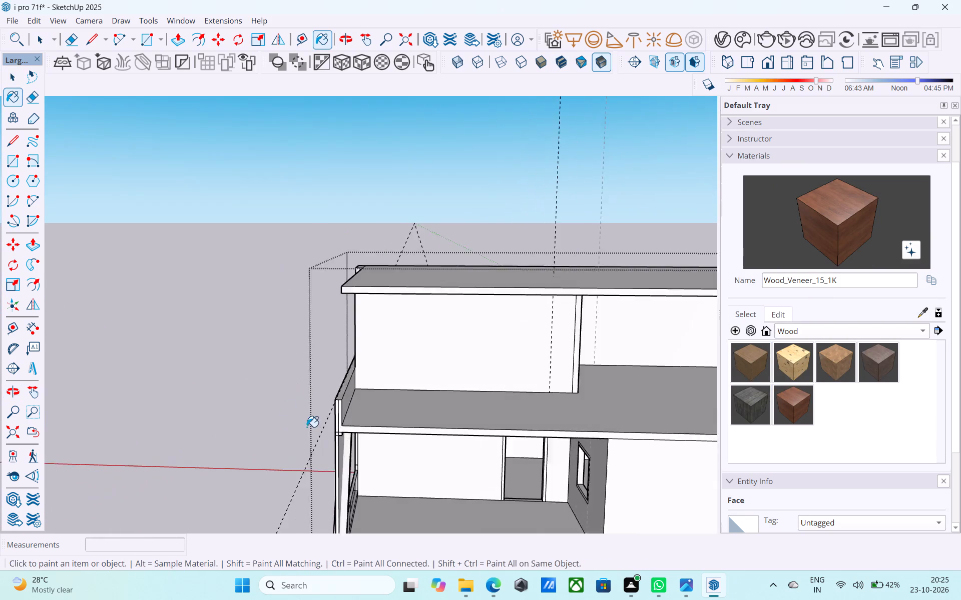
Paint the upper parapet's top face and its end faces beside the open terrace with Wood_Veneer_15_1K.
{"action": "scroll", "coordinate": [307, 427], "scroll_direction": "up", "scroll_amount": 8}
{"action": "middle_click_drag", "start_coordinate": [371, 406], "coordinate": [314, 392]}
{"action": "left_click", "coordinate": [305, 381]}
{"action": "middle_click_drag", "start_coordinate": [294, 376], "coordinate": [367, 408]}
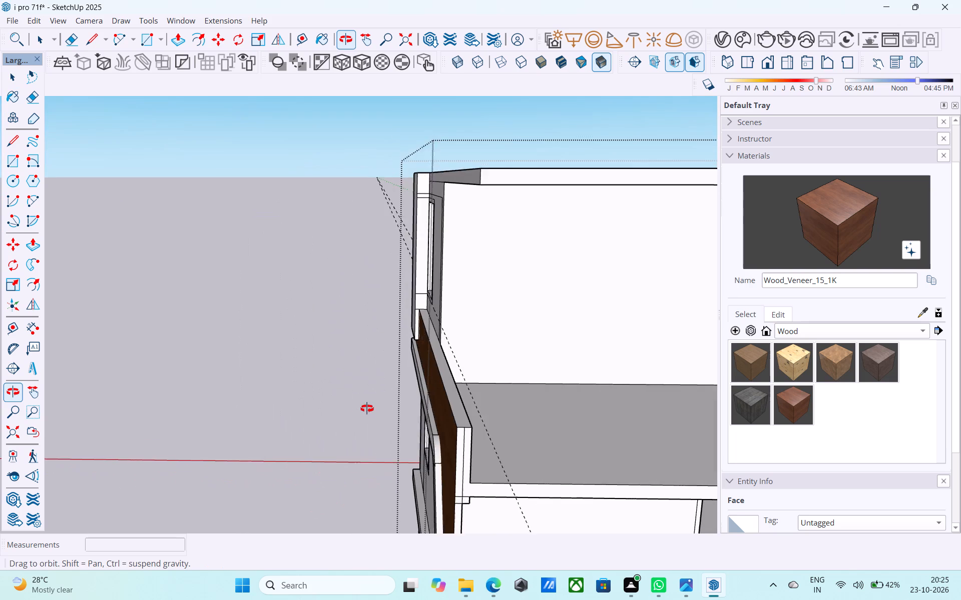
{"action": "middle_click_drag", "start_coordinate": [367, 408], "coordinate": [369, 408]}
{"action": "scroll", "coordinate": [482, 443], "scroll_direction": "up", "scroll_amount": 4}
{"action": "left_click", "coordinate": [452, 418]}
{"action": "left_click", "coordinate": [454, 432]}
{"action": "left_click", "coordinate": [456, 406]}
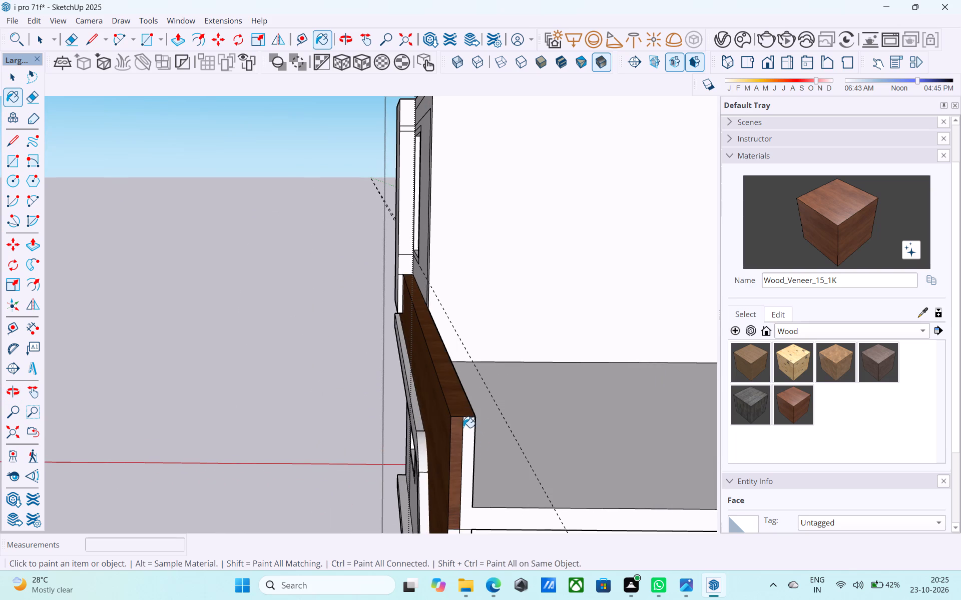
{"action": "left_click", "coordinate": [463, 428]}
{"action": "left_click", "coordinate": [467, 428]}
Review the wood-veneered parapet and the whole front facade from several angles and distances.
{"action": "scroll", "coordinate": [453, 418], "scroll_direction": "down", "scroll_amount": 5}
{"action": "middle_click_drag", "start_coordinate": [449, 418], "coordinate": [694, 349]}
{"action": "scroll", "coordinate": [674, 349], "scroll_direction": "down", "scroll_amount": 9}
{"action": "middle_click_drag", "start_coordinate": [588, 397], "coordinate": [567, 413], "text": "shift"}
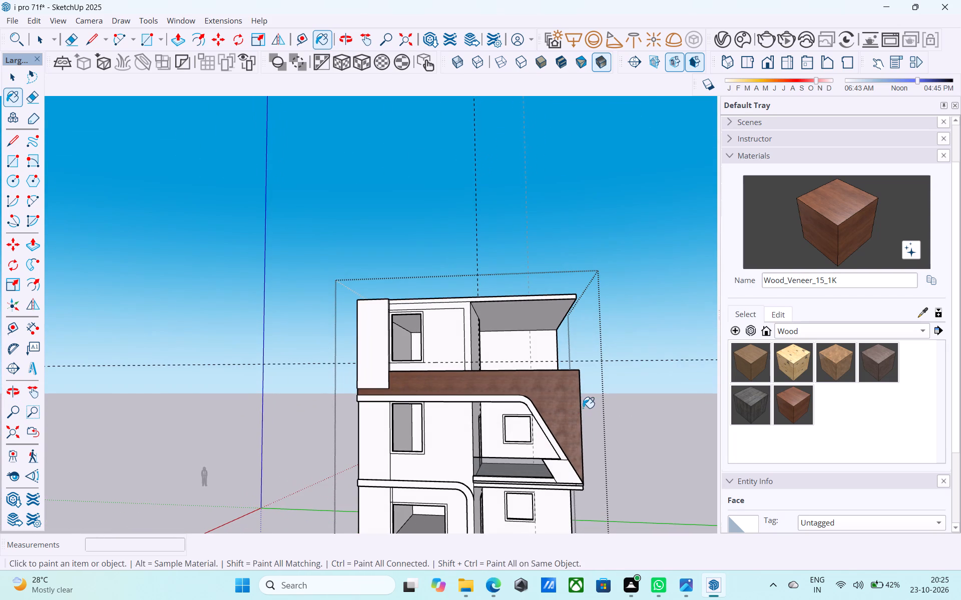
{"action": "middle_click_drag", "start_coordinate": [583, 408], "coordinate": [579, 426], "text": "shift"}
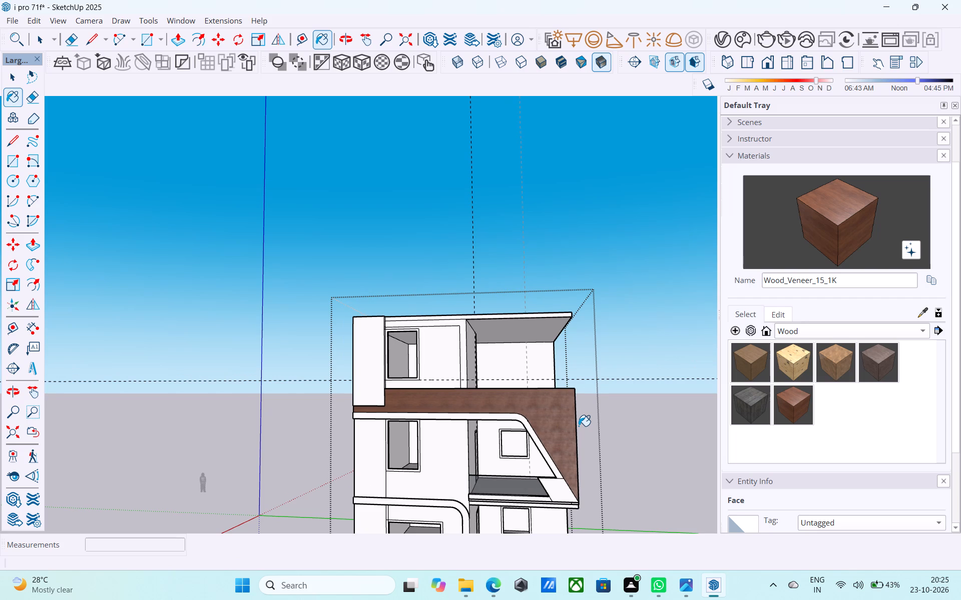
{"action": "middle_click_drag", "start_coordinate": [579, 426], "coordinate": [622, 489], "text": "shift"}
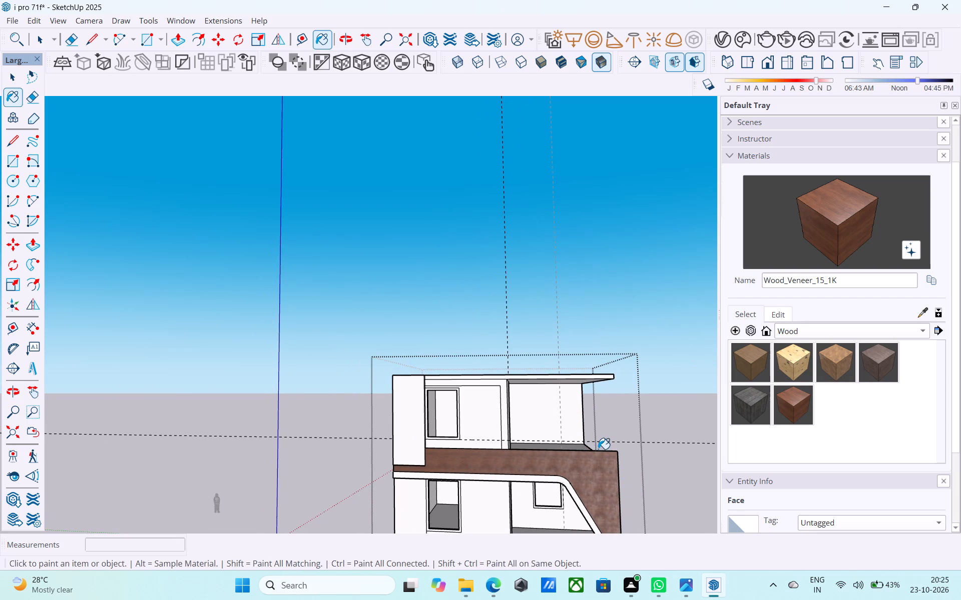
{"action": "middle_click_drag", "start_coordinate": [597, 447], "coordinate": [605, 458]}
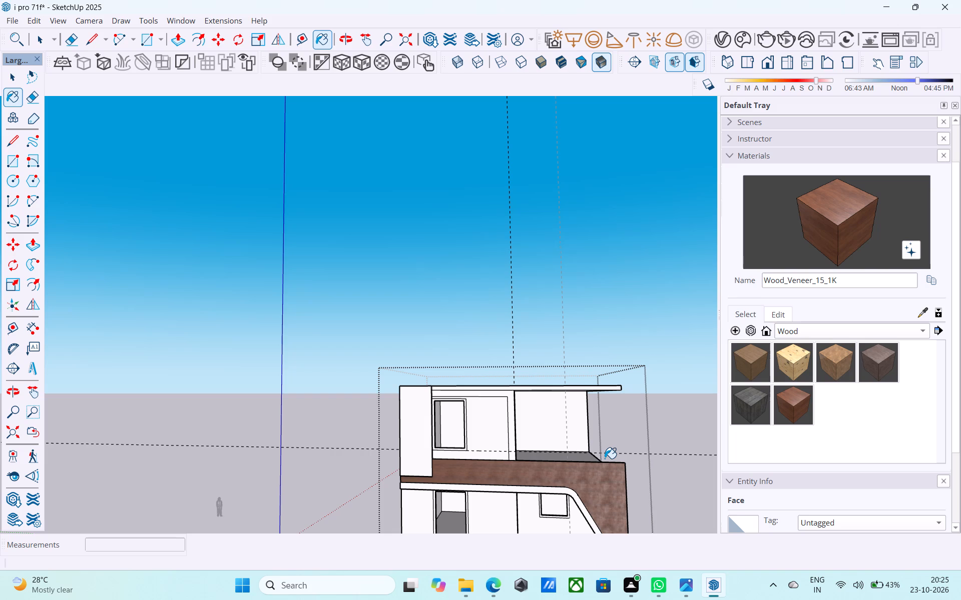
{"action": "scroll", "coordinate": [604, 450], "scroll_direction": "down", "scroll_amount": 5}
{"action": "middle_click_drag", "start_coordinate": [618, 423], "coordinate": [549, 292], "text": "shift"}
{"action": "middle_click_drag", "start_coordinate": [541, 410], "coordinate": [552, 430]}
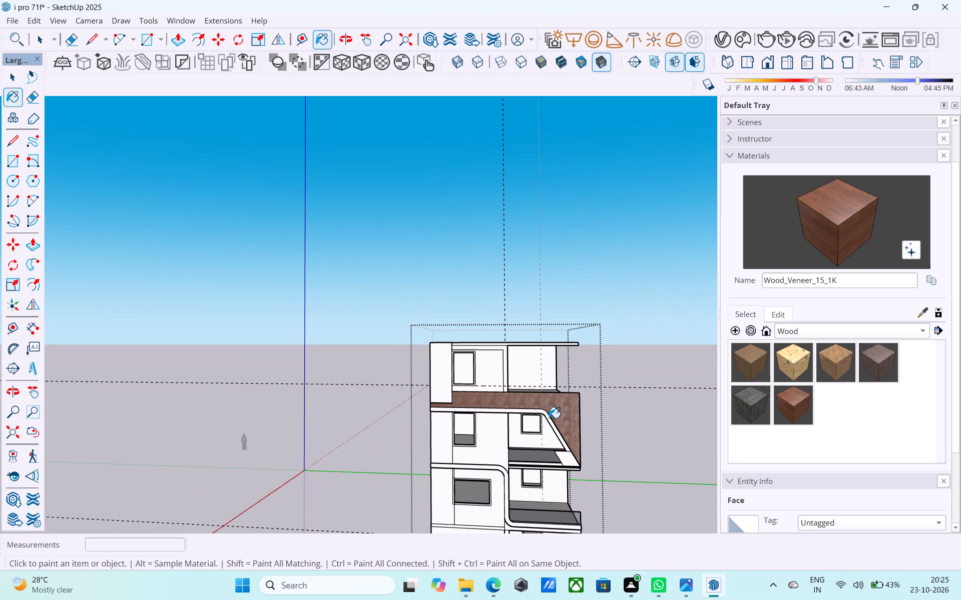
{"action": "scroll", "coordinate": [549, 418], "scroll_direction": "up", "scroll_amount": 6}
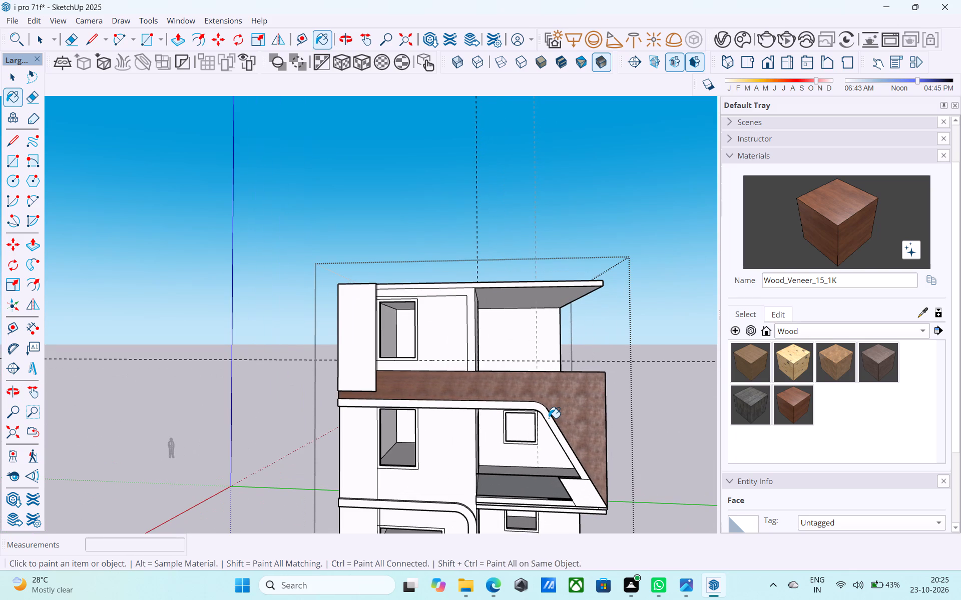
{"action": "scroll", "coordinate": [549, 418], "scroll_direction": "down", "scroll_amount": 2}
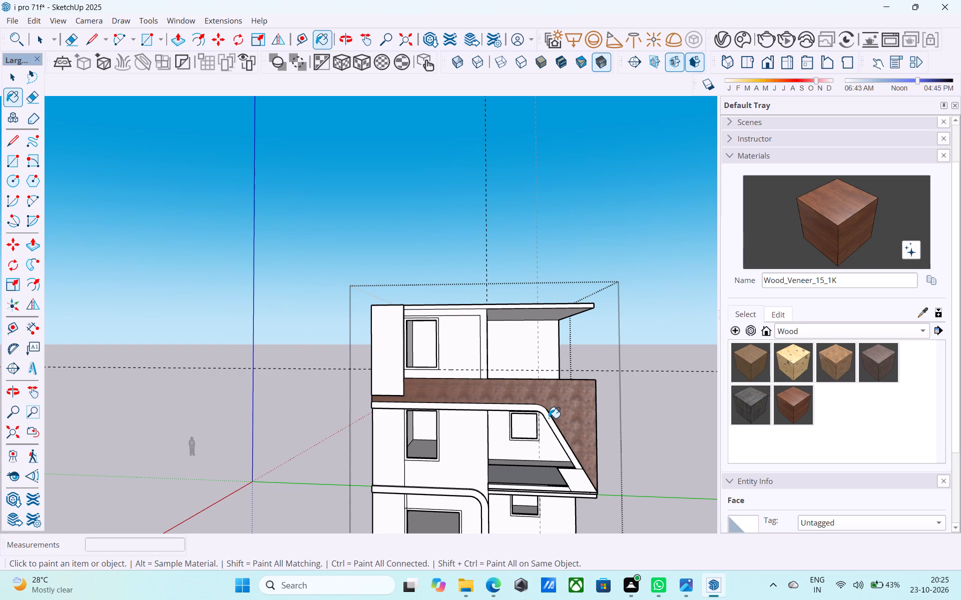
{"action": "scroll", "coordinate": [489, 396], "scroll_direction": "down", "scroll_amount": 7}
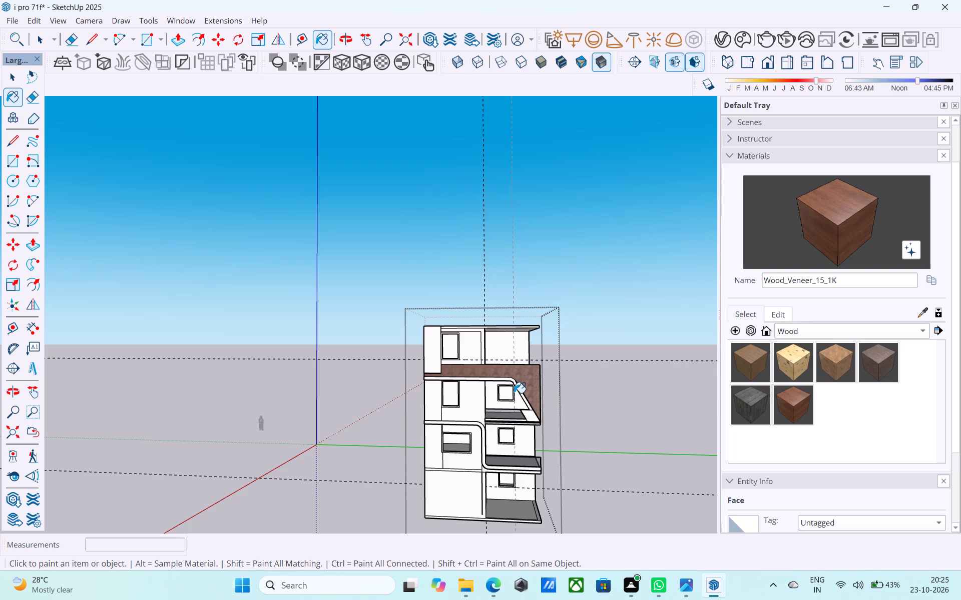
{"action": "middle_click_drag", "start_coordinate": [491, 331], "coordinate": [493, 362], "text": "shift"}
{"action": "scroll", "coordinate": [493, 362], "scroll_direction": "up", "scroll_amount": 3}
{"action": "middle_click_drag", "start_coordinate": [507, 379], "coordinate": [500, 375]}
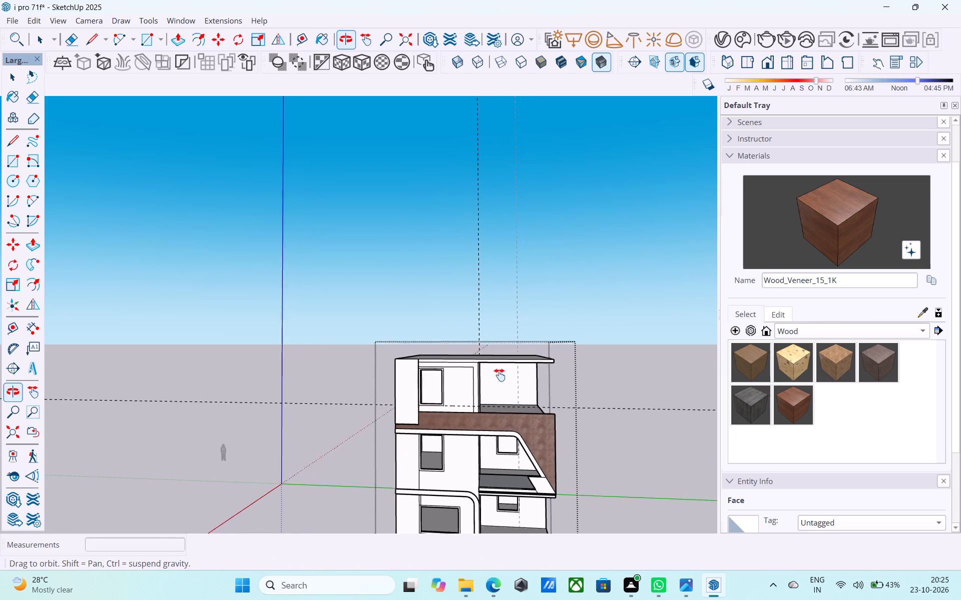
{"action": "middle_click_drag", "start_coordinate": [500, 375], "coordinate": [493, 367]}
{"action": "scroll", "coordinate": [493, 367], "scroll_direction": "up", "scroll_amount": 4, "text": "shift"}
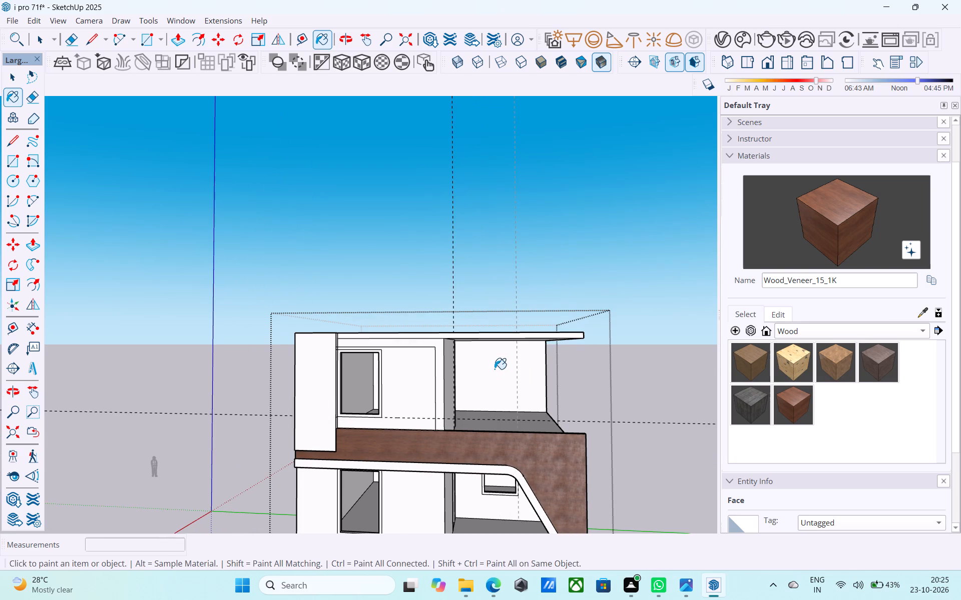
{"action": "scroll", "coordinate": [495, 369], "scroll_direction": "down", "scroll_amount": 5}
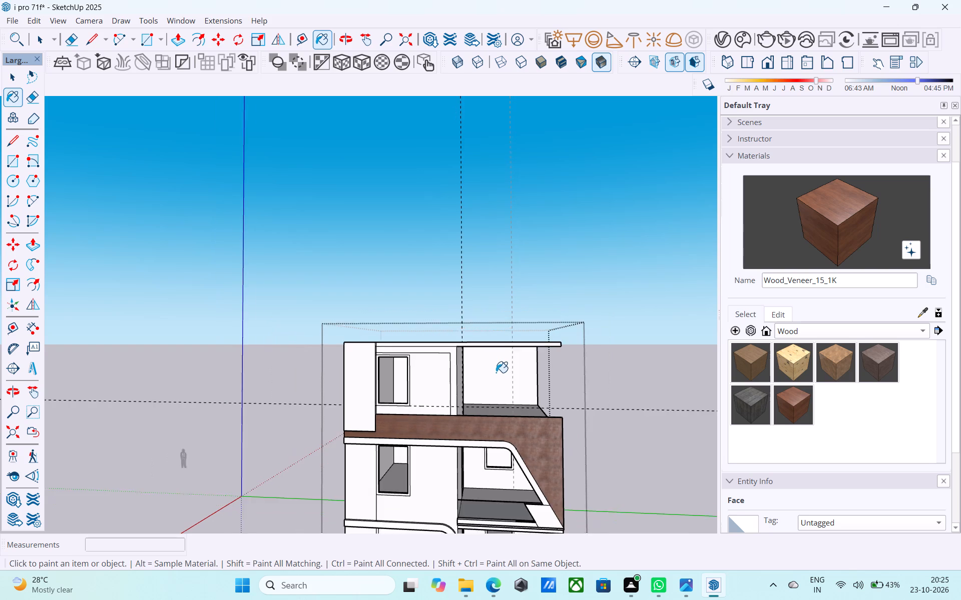
{"action": "middle_click_drag", "start_coordinate": [513, 400], "coordinate": [499, 284], "text": "shift"}
{"action": "middle_click_drag", "start_coordinate": [486, 376], "coordinate": [512, 377]}
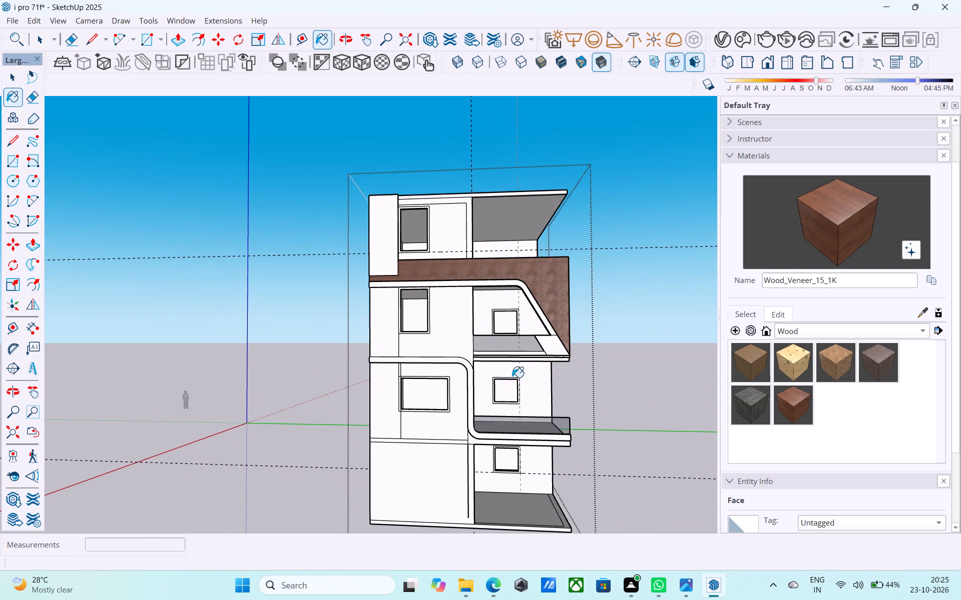
{"action": "scroll", "coordinate": [512, 378], "scroll_direction": "up", "scroll_amount": 4}
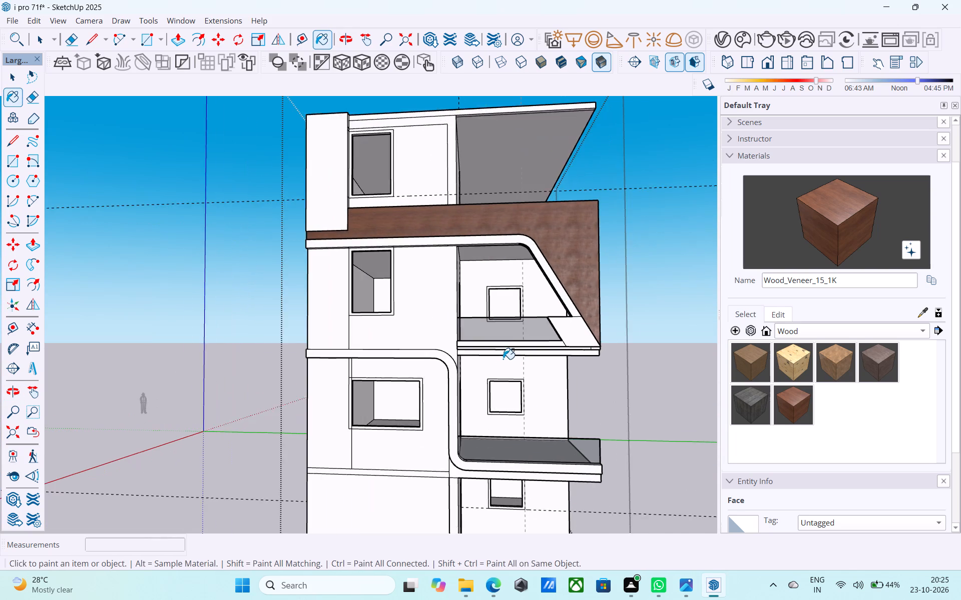
{"action": "scroll", "coordinate": [504, 359], "scroll_direction": "down", "scroll_amount": 6}
{"action": "middle_click_drag", "start_coordinate": [505, 360], "coordinate": [458, 469]}
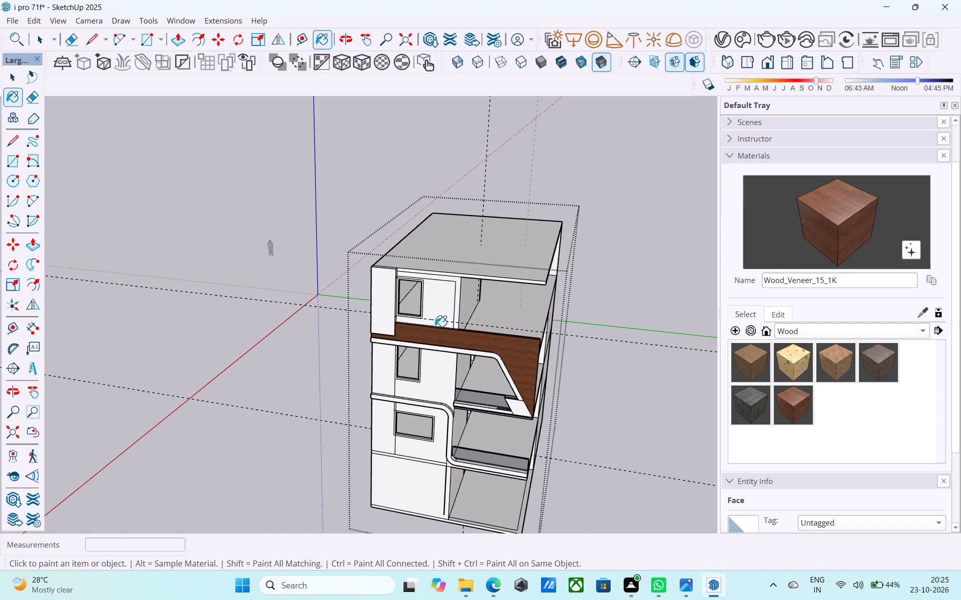
{"action": "scroll", "coordinate": [434, 295], "scroll_direction": "up", "scroll_amount": 6}
{"action": "middle_click_drag", "start_coordinate": [434, 294], "coordinate": [461, 294]}
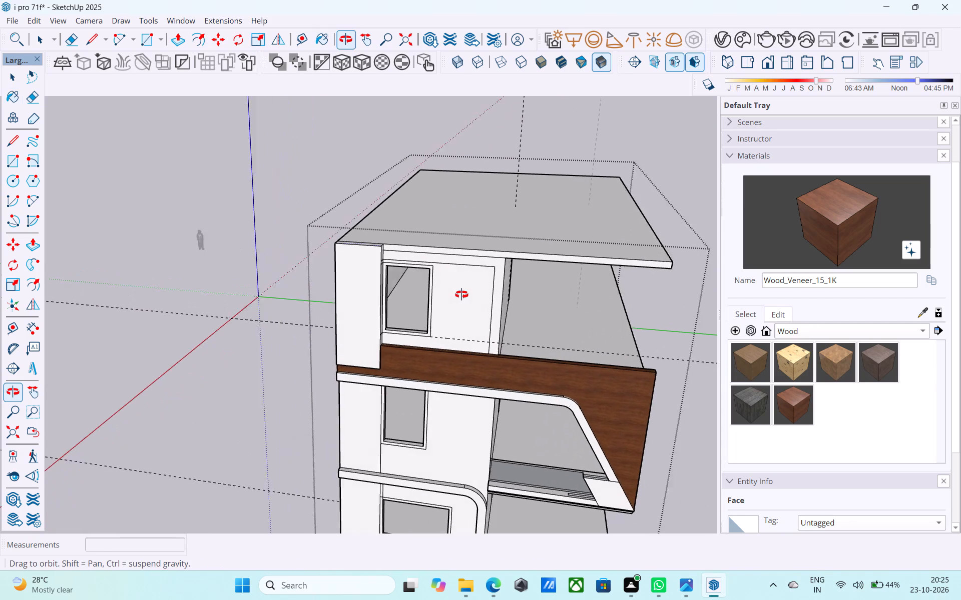
{"action": "middle_click_drag", "start_coordinate": [461, 294], "coordinate": [504, 286]}
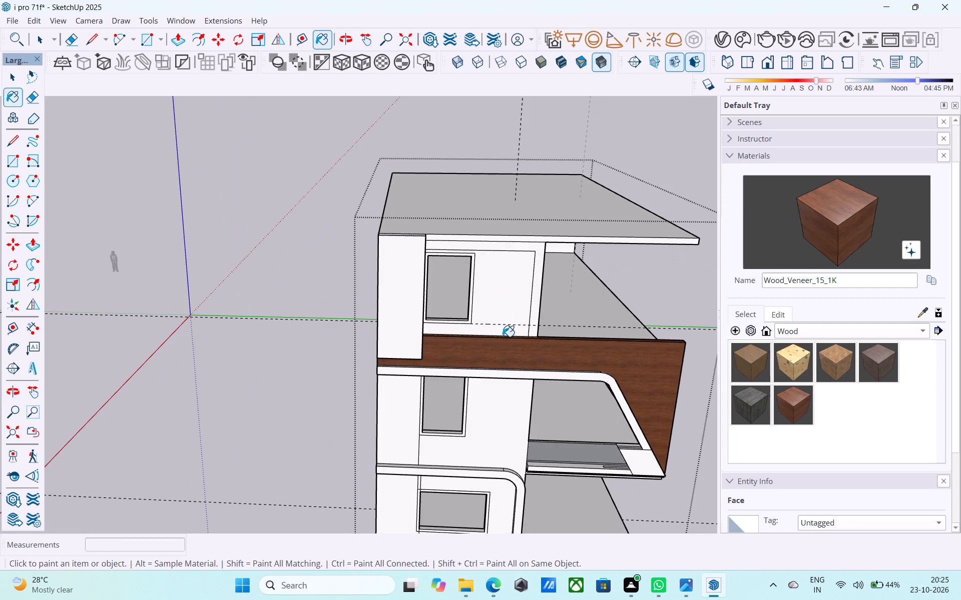
{"action": "scroll", "coordinate": [503, 343], "scroll_direction": "up", "scroll_amount": 1}
{"action": "scroll", "coordinate": [503, 343], "scroll_direction": "down", "scroll_amount": 3}
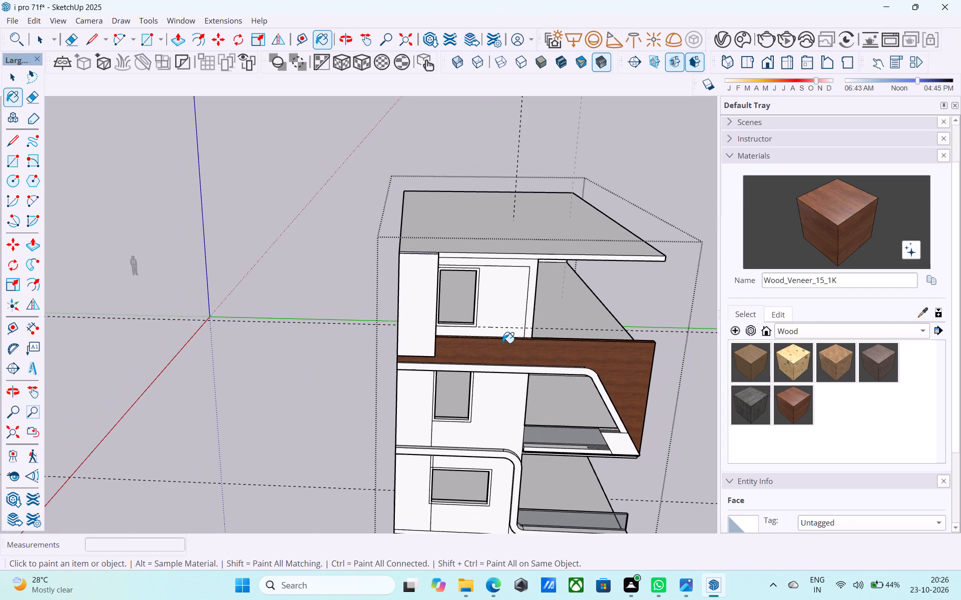
{"action": "middle_click_drag", "start_coordinate": [503, 343], "coordinate": [488, 339]}
{"action": "scroll", "coordinate": [466, 275], "scroll_direction": "up", "scroll_amount": 5}
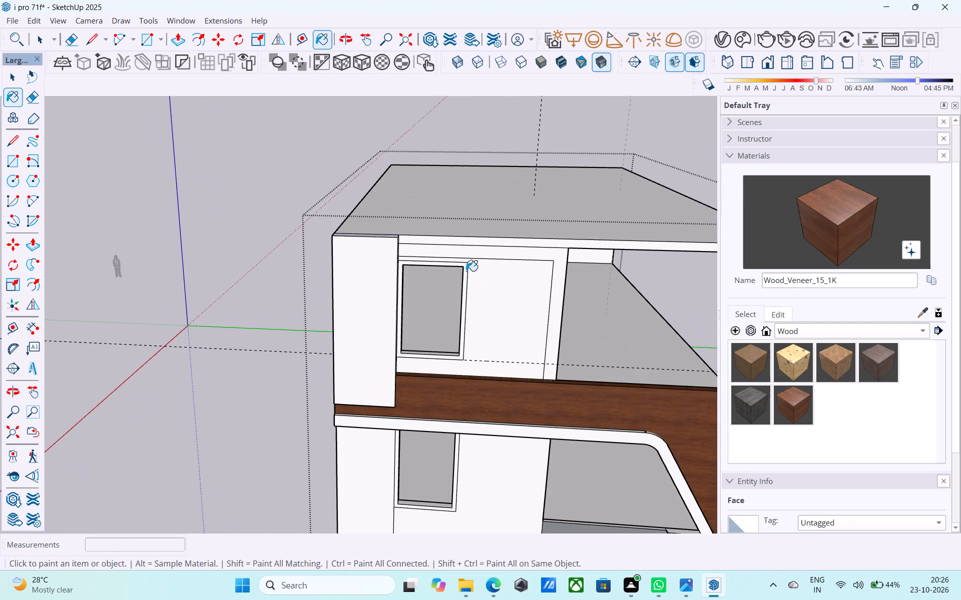
{"action": "middle_click_drag", "start_coordinate": [465, 270], "coordinate": [462, 242]}
{"action": "scroll", "coordinate": [398, 240], "scroll_direction": "down", "scroll_amount": 4}
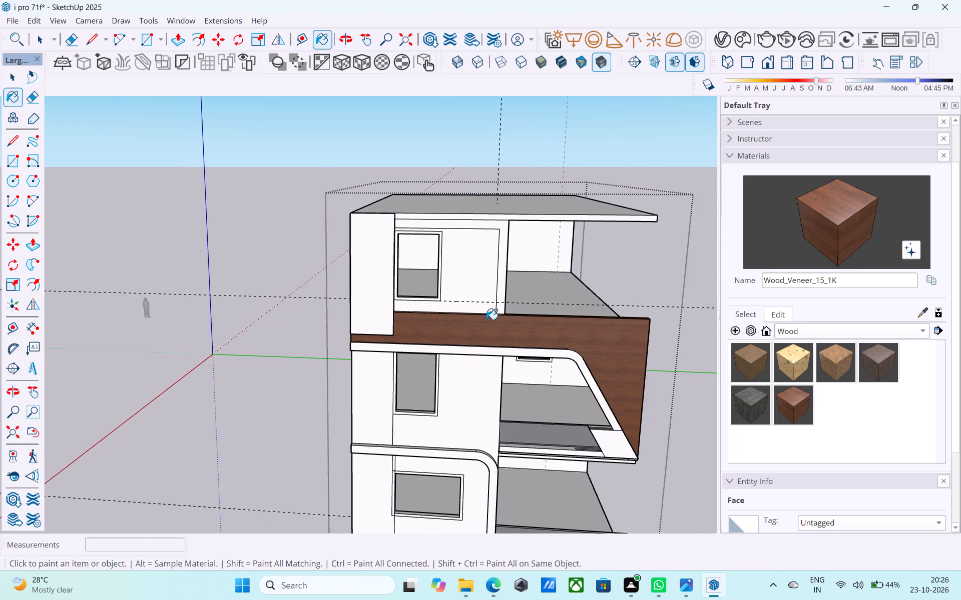
Push/Pull the right jamb of the window directly below the wood-veneer parapet out to the surrounding frame outline.
{"action": "middle_click_drag", "start_coordinate": [507, 331], "coordinate": [660, 315]}
{"action": "scroll", "coordinate": [586, 363], "scroll_direction": "up", "scroll_amount": 6}
{"action": "middle_click_drag", "start_coordinate": [551, 351], "coordinate": [549, 323]}
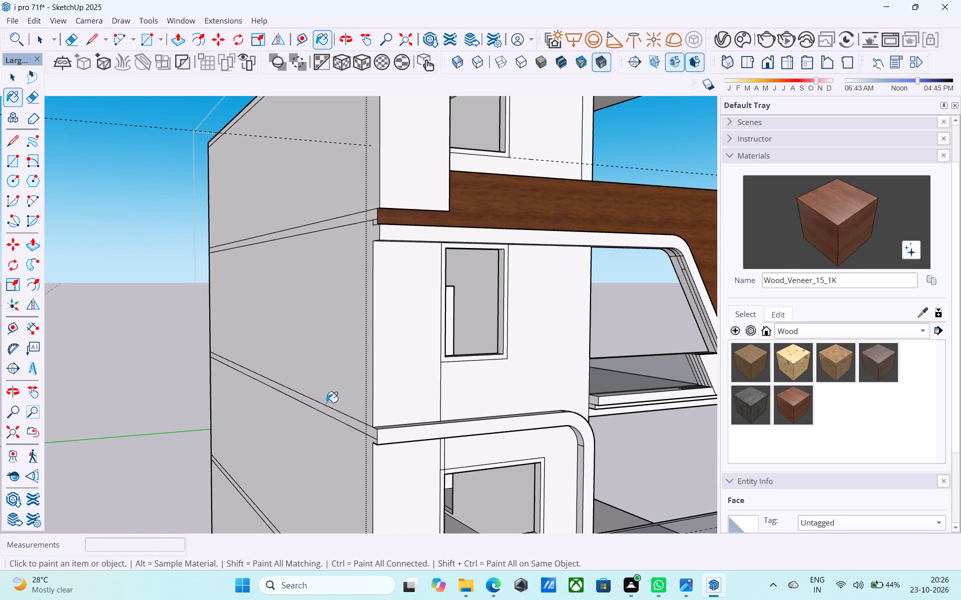
{"action": "scroll", "coordinate": [294, 411], "scroll_direction": "down", "scroll_amount": 3}
{"action": "scroll", "coordinate": [419, 390], "scroll_direction": "up", "scroll_amount": 10}
{"action": "key", "text": "space"}
{"action": "left_click", "coordinate": [459, 348]}
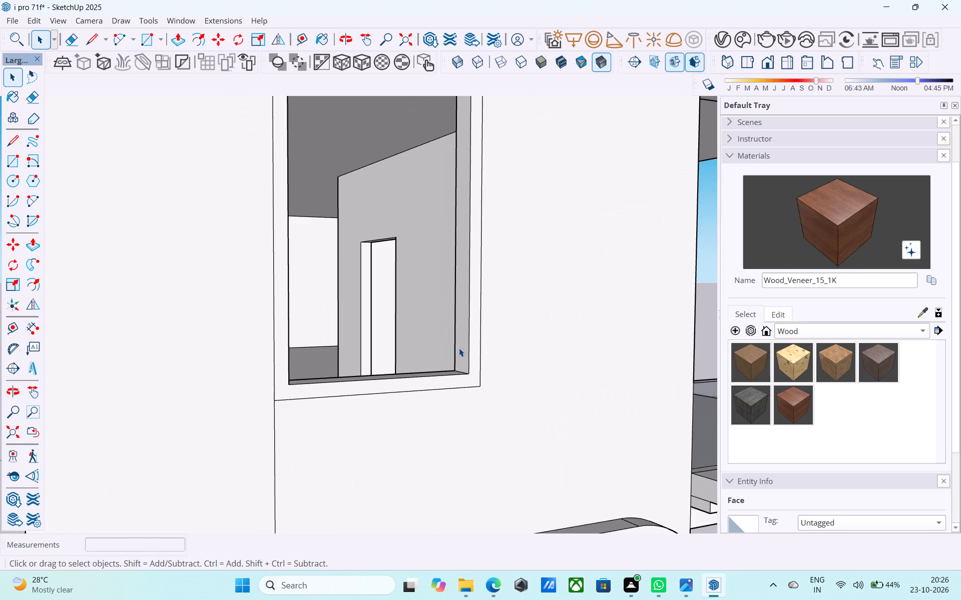
{"action": "key", "text": "p"}
{"action": "left_click", "coordinate": [460, 348]}
{"action": "left_click", "coordinate": [474, 339]}
Push/Pull the same window jamb 1' farther outward to widen the opening past its frame outline.
{"action": "key", "text": "space"}
{"action": "left_click", "coordinate": [471, 339]}
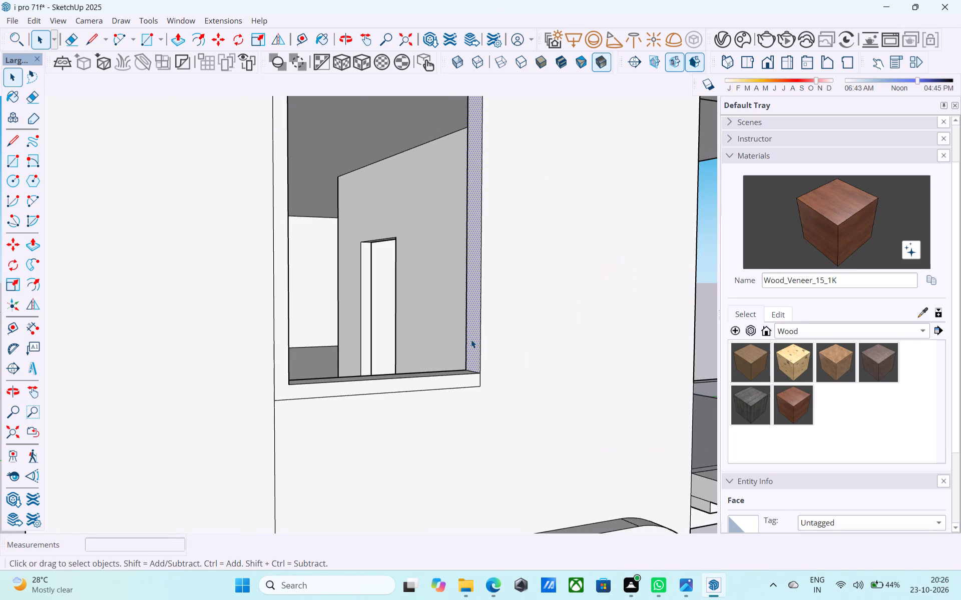
{"action": "key", "text": "p"}
{"action": "left_click", "coordinate": [471, 339]}
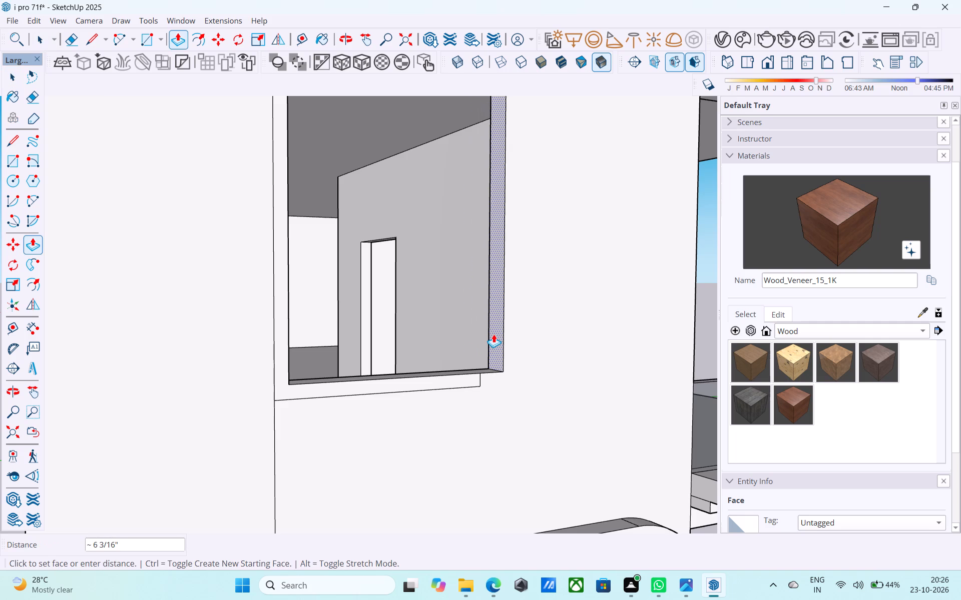
{"action": "key", "text": "3"}
{"action": "key", "text": "BackSpace"}
{"action": "type", "text": "6\""}
{"action": "key", "text": "Return"}
{"action": "type", "text": "1'"}
{"action": "key", "text": "Return"}
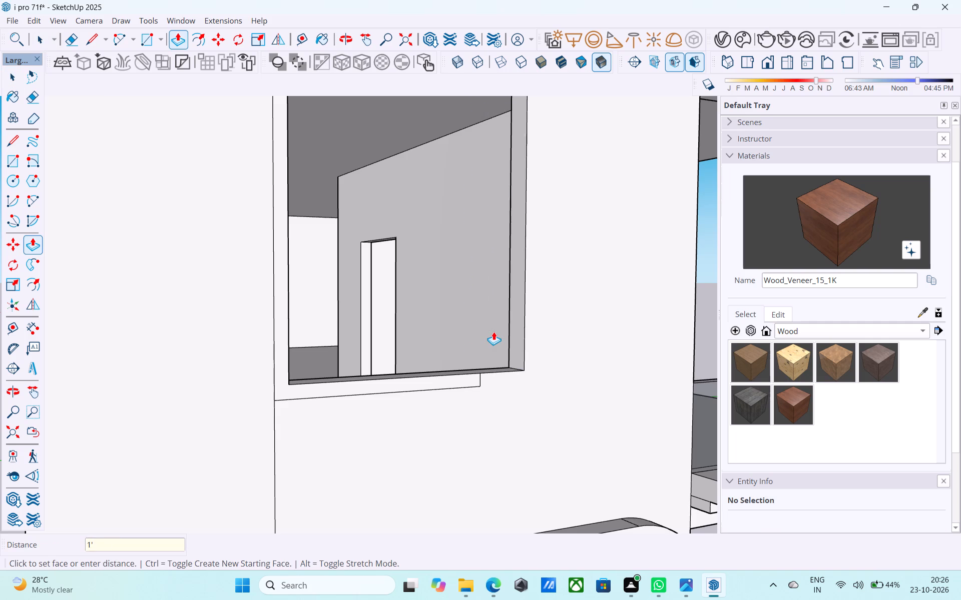
{"action": "key", "text": "space"}
Push/Pull the right jamb of the top-floor window beside the corner pier out to its surrounding frame outline.
{"action": "middle_click_drag", "start_coordinate": [496, 340], "coordinate": [423, 398]}
{"action": "scroll", "coordinate": [496, 342], "scroll_direction": "down", "scroll_amount": 1}
{"action": "scroll", "coordinate": [420, 395], "scroll_direction": "up", "scroll_amount": 1}
{"action": "scroll", "coordinate": [420, 394], "scroll_direction": "down", "scroll_amount": 6}
{"action": "middle_click_drag", "start_coordinate": [426, 379], "coordinate": [445, 556]}
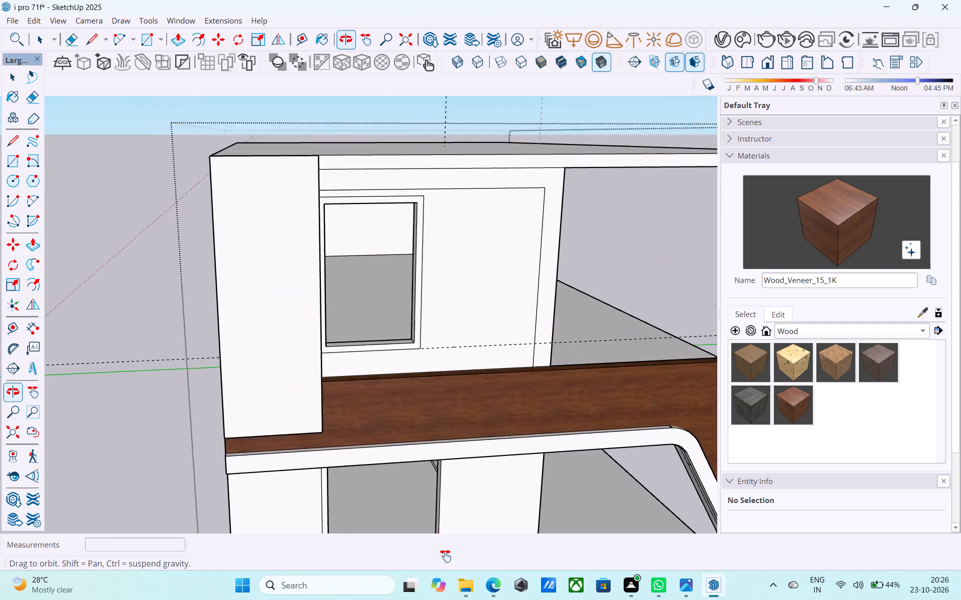
{"action": "middle_click_drag", "start_coordinate": [445, 556], "coordinate": [457, 578]}
{"action": "middle_click_drag", "start_coordinate": [415, 382], "coordinate": [450, 437]}
{"action": "scroll", "coordinate": [465, 421], "scroll_direction": "up", "scroll_amount": 7}
{"action": "left_click", "coordinate": [461, 414]}
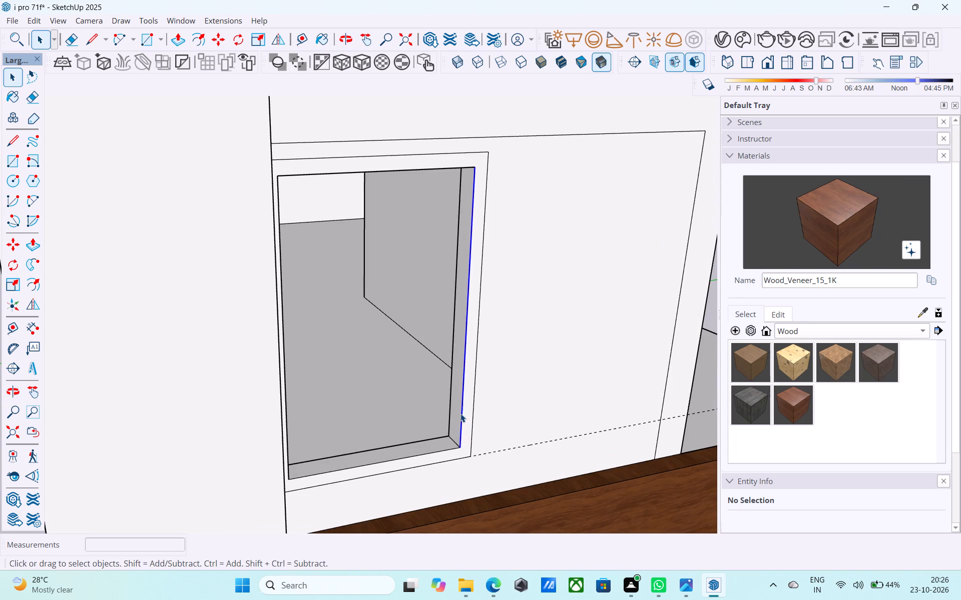
{"action": "left_click", "coordinate": [459, 412]}
{"action": "key", "text": "p"}
{"action": "left_click", "coordinate": [458, 412]}
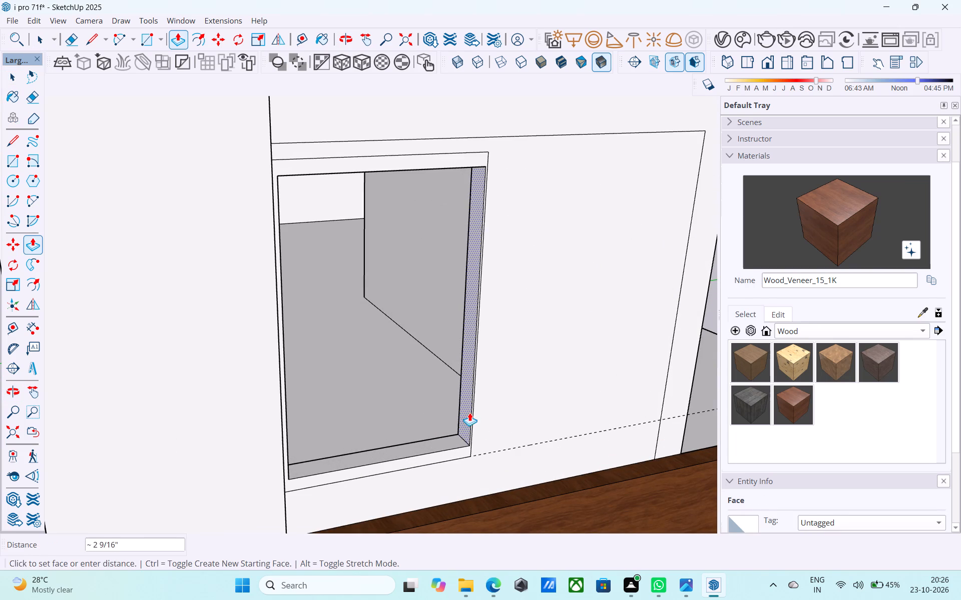
{"action": "left_click", "coordinate": [470, 413]}
{"action": "left_click", "coordinate": [469, 405]}
Push/Pull the top-floor window's right jamb a further 1' outward to widen the opening.
{"action": "key", "text": "space"}
{"action": "left_click", "coordinate": [469, 405]}
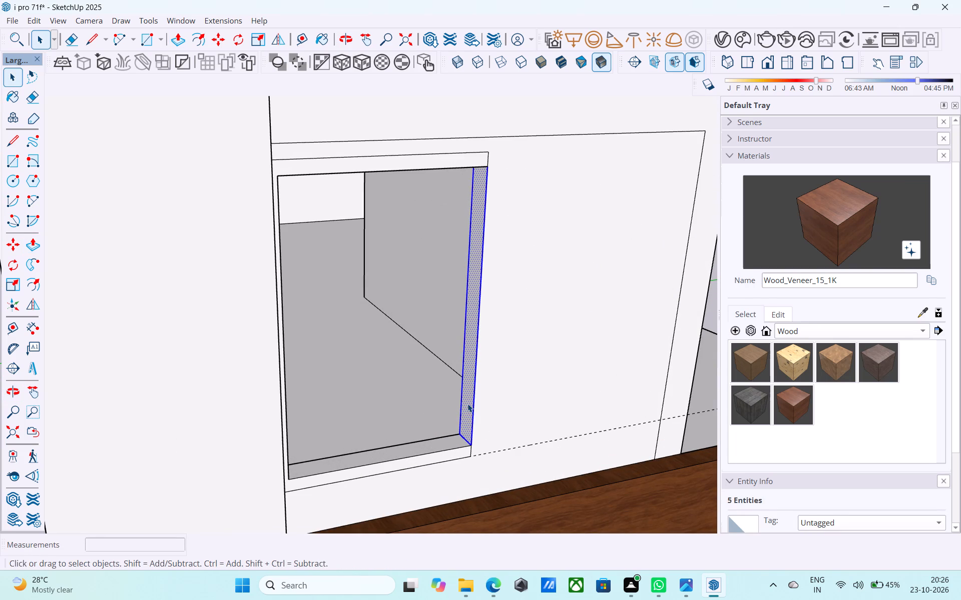
{"action": "left_click", "coordinate": [466, 402]}
{"action": "key", "text": "p"}
{"action": "left_click", "coordinate": [466, 400]}
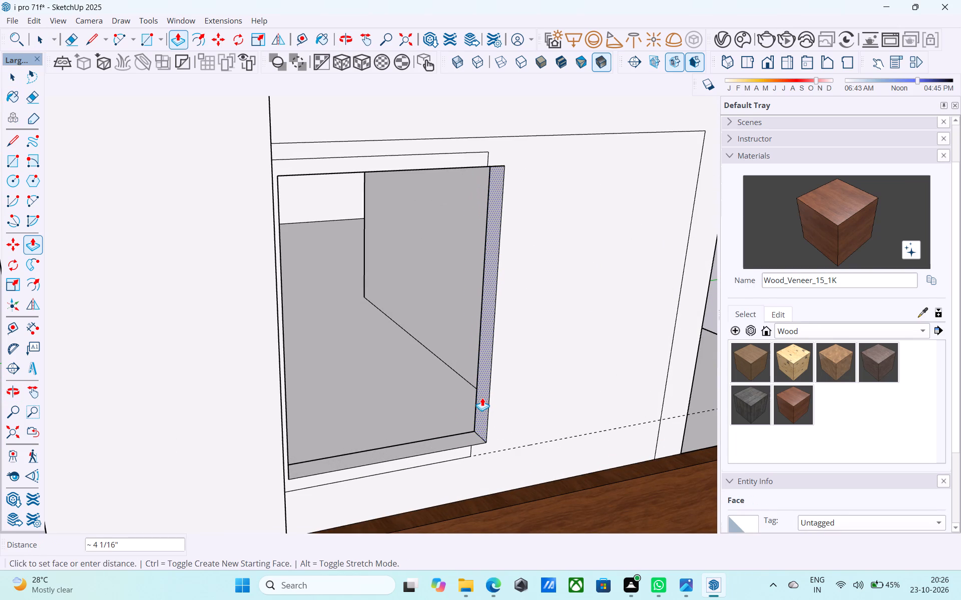
{"action": "type", "text": "1'"}
{"action": "key", "text": "Return"}
{"action": "key", "text": "space"}
Examine the widened top-floor window opening and the frame outline around its upper right corner.
{"action": "scroll", "coordinate": [482, 397], "scroll_direction": "down", "scroll_amount": 6}
{"action": "middle_click_drag", "start_coordinate": [482, 397], "coordinate": [474, 398]}
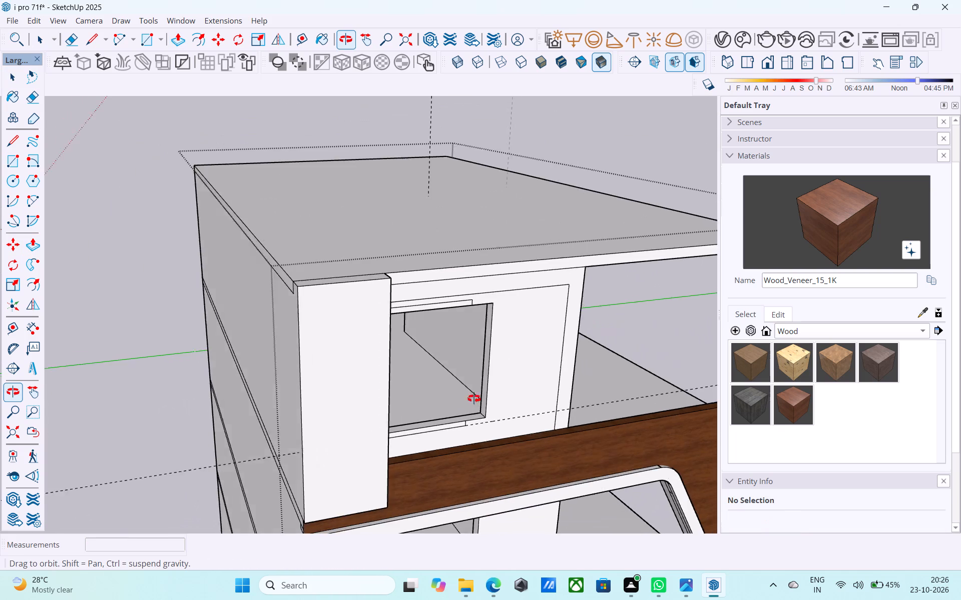
{"action": "middle_click_drag", "start_coordinate": [474, 398], "coordinate": [449, 409]}
{"action": "middle_click_drag", "start_coordinate": [466, 391], "coordinate": [454, 439], "text": "shift"}
{"action": "scroll", "coordinate": [449, 429], "scroll_direction": "up", "scroll_amount": 1}
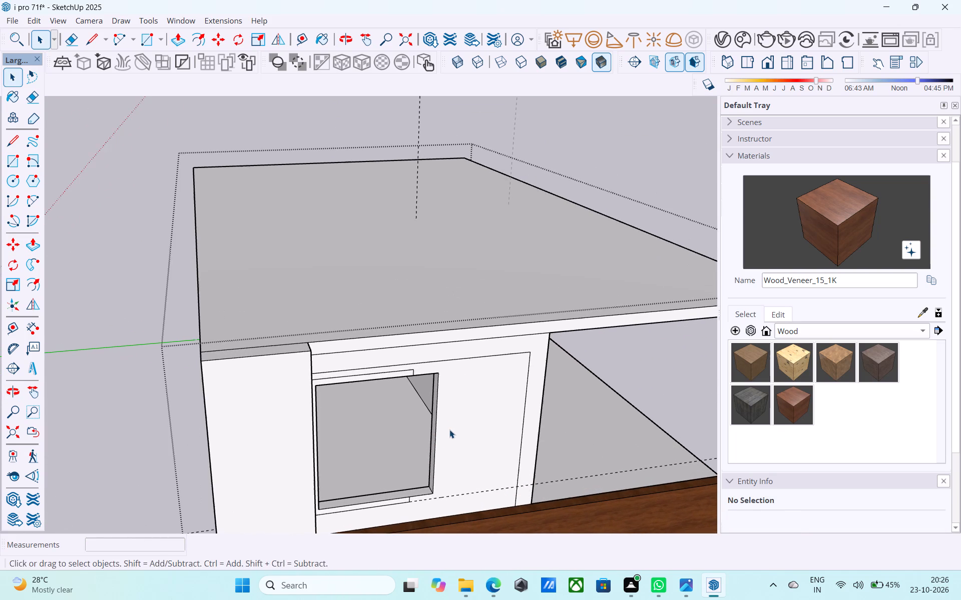
{"action": "middle_click_drag", "start_coordinate": [449, 429], "coordinate": [455, 447], "text": "shift"}
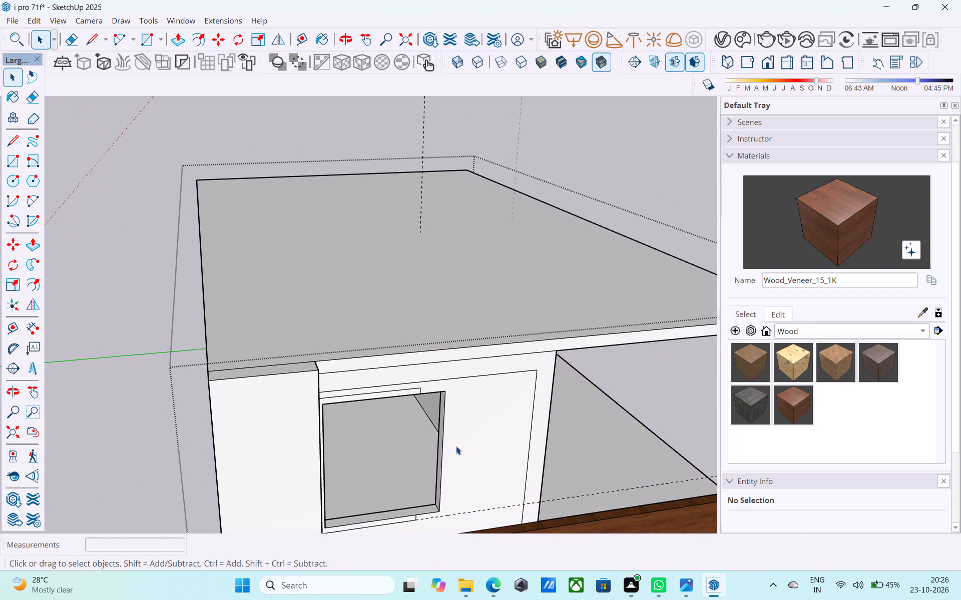
{"action": "middle_click_drag", "start_coordinate": [452, 447], "coordinate": [446, 421]}
{"action": "scroll", "coordinate": [447, 421], "scroll_direction": "up", "scroll_amount": 6}
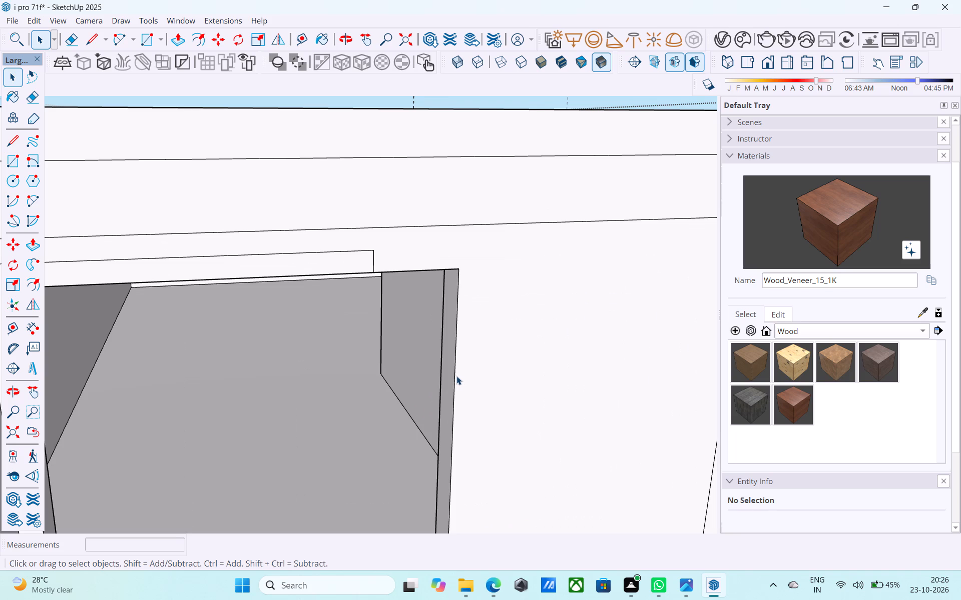
Copy the right edge of the top-floor window opening 3" outward as the new side of its frame outline.
{"action": "left_click", "coordinate": [456, 376]}
{"action": "key", "text": "m"}
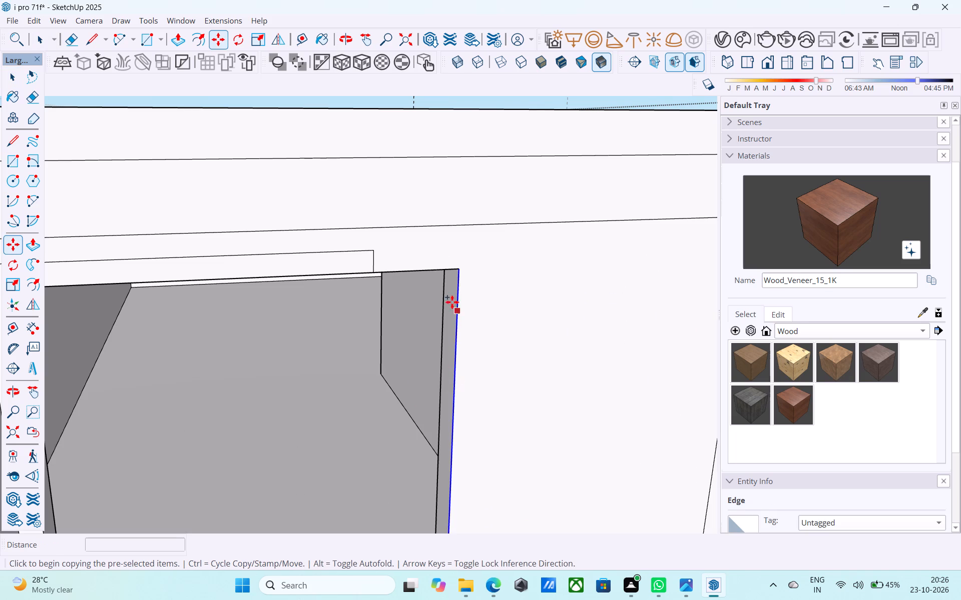
{"action": "left_click", "coordinate": [457, 272]}
{"action": "left_click", "coordinate": [485, 267]}
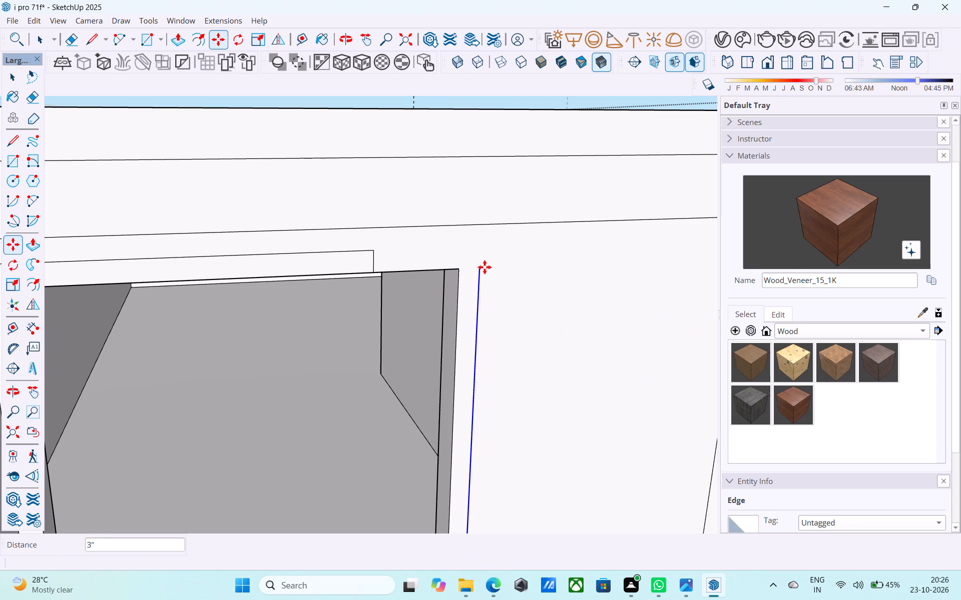
Draw lines joining the copied edge to the old upper frame corner and erase the leftover stub of the old outline.
{"action": "key", "text": "l"}
{"action": "left_click", "coordinate": [483, 268]}
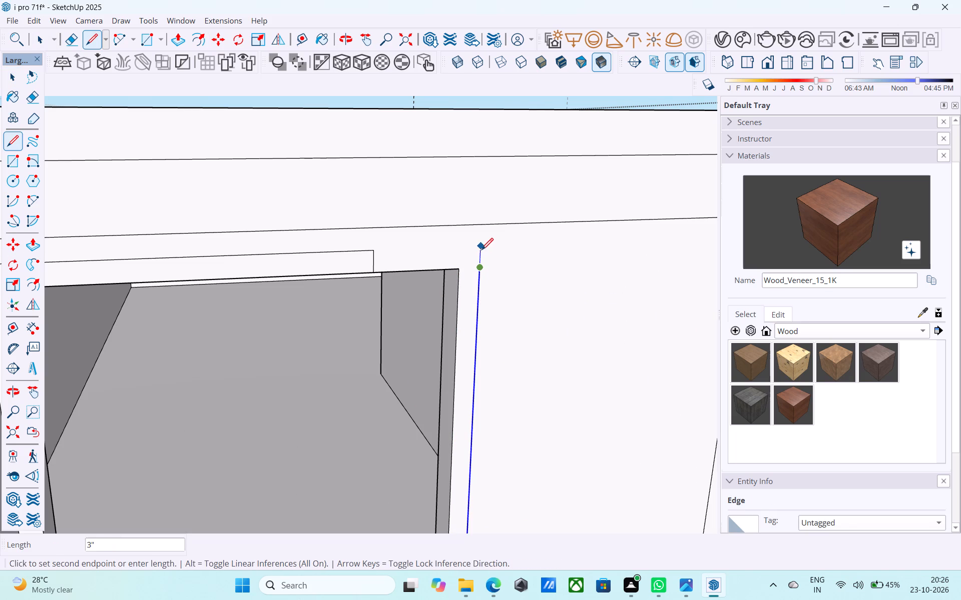
{"action": "left_click", "coordinate": [480, 241]}
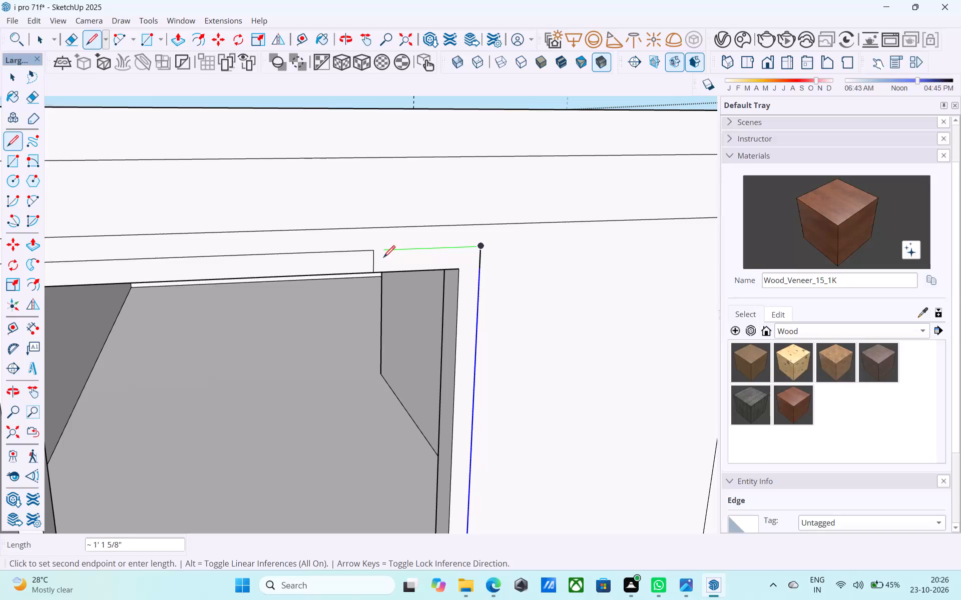
{"action": "left_click", "coordinate": [372, 252]}
{"action": "key", "text": "e"}
{"action": "left_click_drag", "start_coordinate": [374, 266], "coordinate": [367, 263]}
Extend the top-floor frame outline's bottom line 1' 3" to meet the copied side line, and erase the old corner stub.
{"action": "scroll", "coordinate": [397, 214], "scroll_direction": "down", "scroll_amount": 10}
{"action": "middle_click", "coordinate": [442, 401]}
{"action": "scroll", "coordinate": [416, 439], "scroll_direction": "up", "scroll_amount": 6}
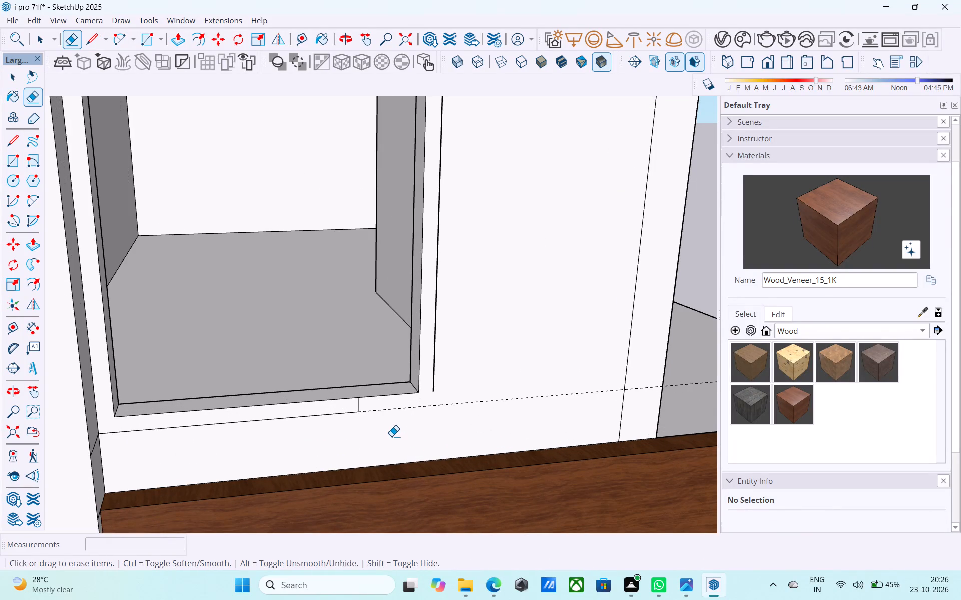
{"action": "key", "text": "l"}
{"action": "scroll", "coordinate": [379, 431], "scroll_direction": "up", "scroll_amount": 4}
{"action": "left_click", "coordinate": [347, 402]}
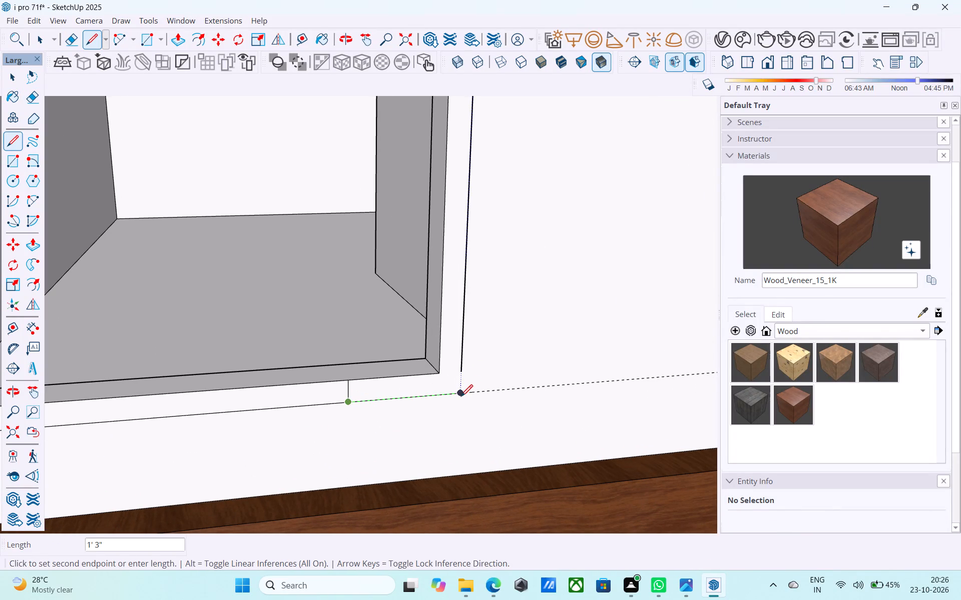
{"action": "left_click", "coordinate": [461, 397]}
{"action": "left_click", "coordinate": [459, 375]}
{"action": "key", "text": "e"}
{"action": "left_click_drag", "start_coordinate": [358, 398], "coordinate": [346, 398]}
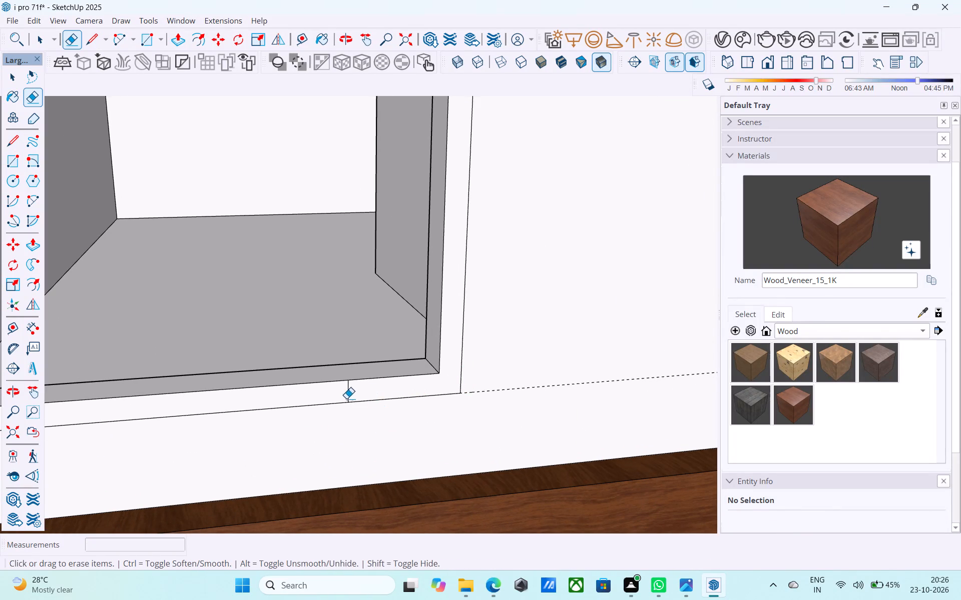
{"action": "left_click_drag", "start_coordinate": [346, 398], "coordinate": [340, 396]}
Copy the right edge of the window opening one floor below 3" outward as its new frame side.
{"action": "scroll", "coordinate": [459, 380], "scroll_direction": "down", "scroll_amount": 20}
{"action": "scroll", "coordinate": [459, 380], "scroll_direction": "down", "scroll_amount": 3}
{"action": "key", "text": "space"}
{"action": "middle_click_drag", "start_coordinate": [424, 412], "coordinate": [422, 411]}
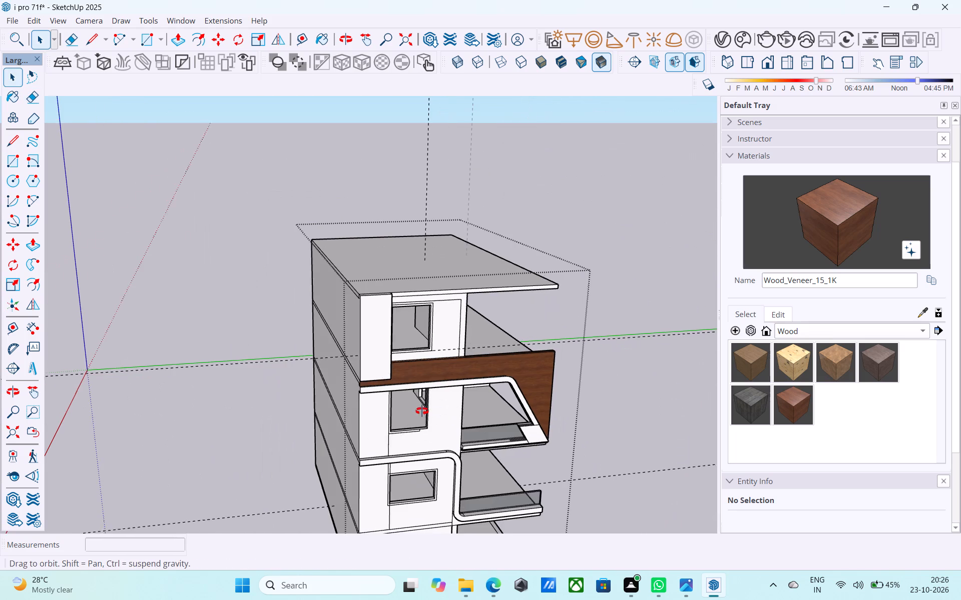
{"action": "middle_click_drag", "start_coordinate": [422, 411], "coordinate": [419, 408]}
{"action": "scroll", "coordinate": [435, 345], "scroll_direction": "up", "scroll_amount": 6}
{"action": "middle_click_drag", "start_coordinate": [449, 389], "coordinate": [431, 347]}
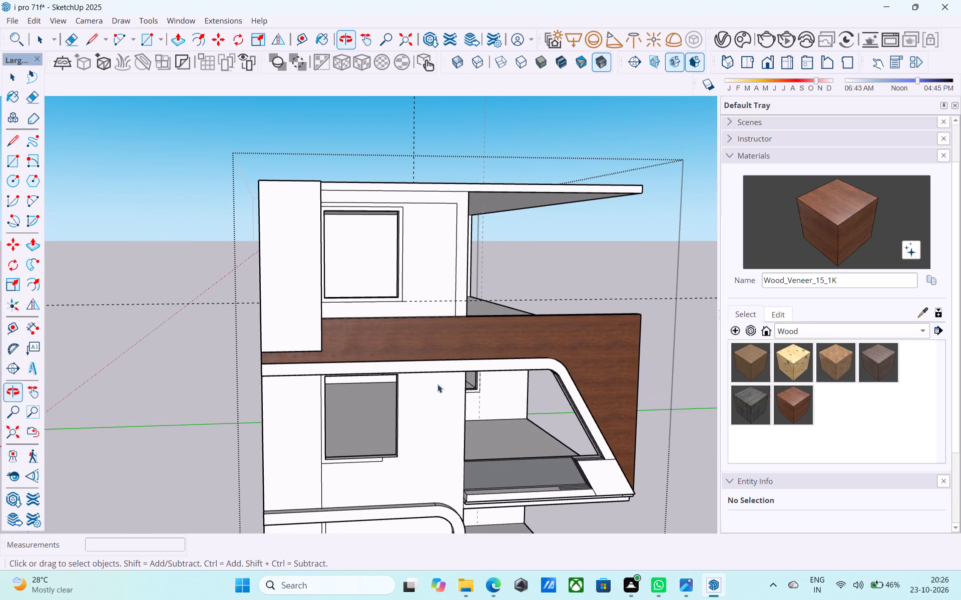
{"action": "scroll", "coordinate": [387, 470], "scroll_direction": "up", "scroll_amount": 8}
{"action": "left_click", "coordinate": [413, 437]}
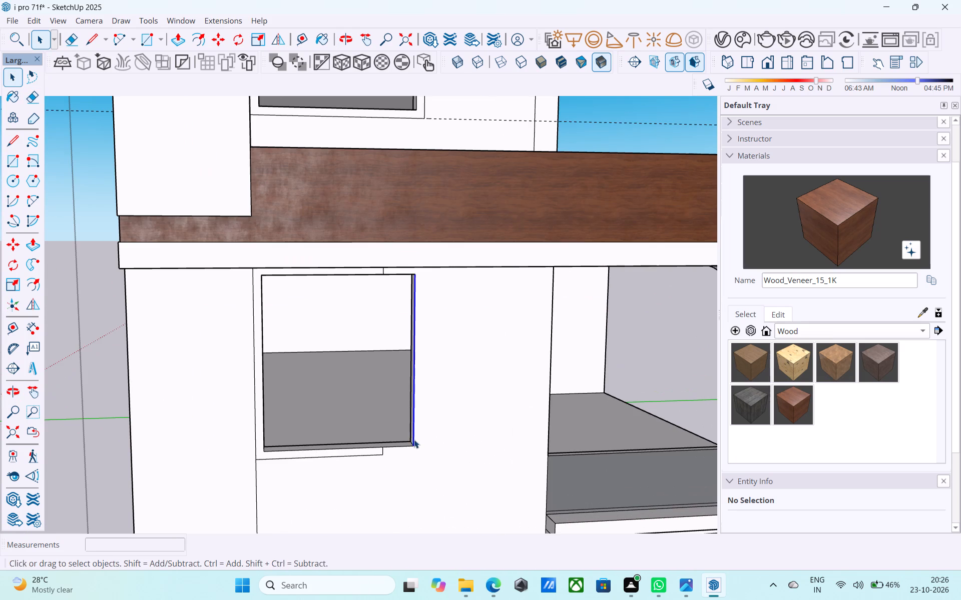
{"action": "key", "text": "m"}
{"action": "scroll", "coordinate": [414, 440], "scroll_direction": "up", "scroll_amount": 5}
{"action": "left_click", "coordinate": [414, 446]}
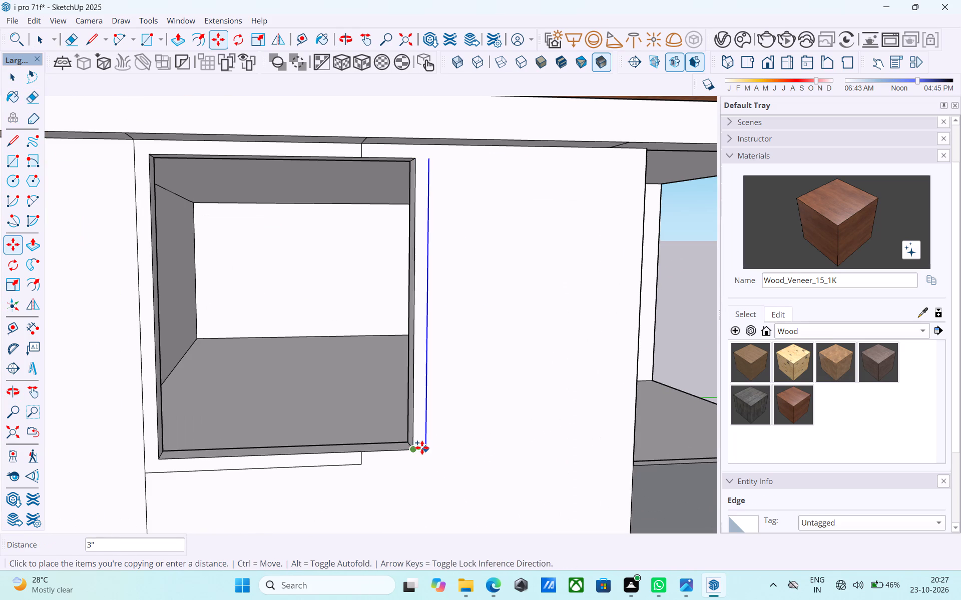
{"action": "left_click", "coordinate": [424, 447]}
Close that window's lower frame corner with lines down and 1' 3" across to the old corner, and erase the old stub.
{"action": "key", "text": "l"}
{"action": "scroll", "coordinate": [426, 450], "scroll_direction": "up", "scroll_amount": 4}
{"action": "left_click", "coordinate": [426, 450]}
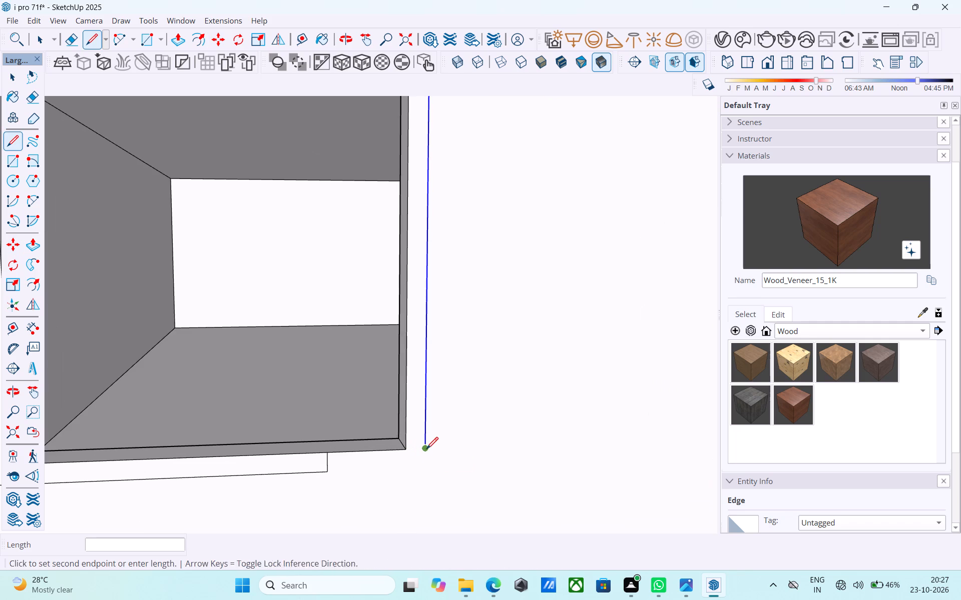
{"action": "left_click", "coordinate": [426, 470]}
{"action": "left_click", "coordinate": [329, 472]}
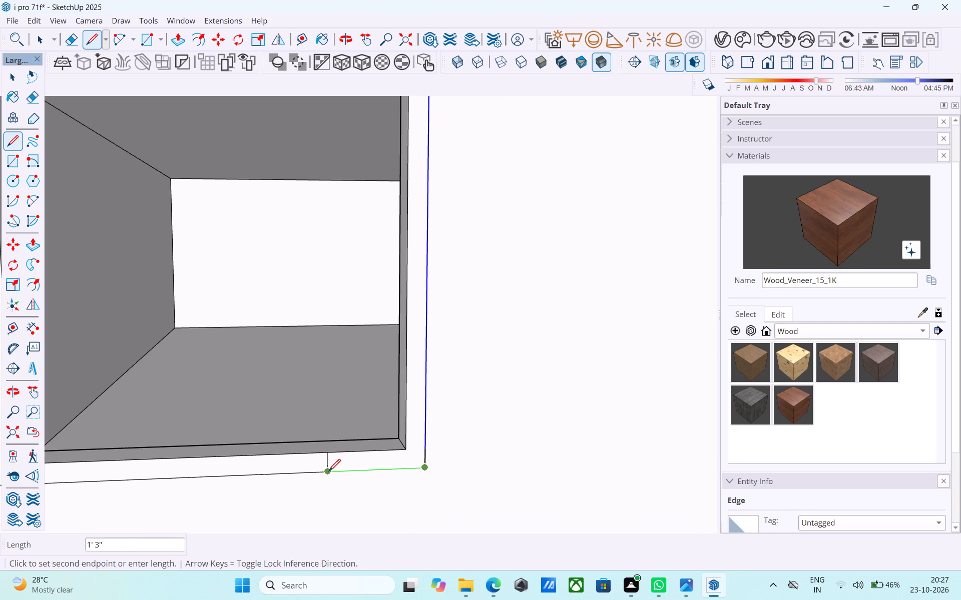
{"action": "key", "text": "e"}
{"action": "left_click", "coordinate": [326, 466]}
{"action": "scroll", "coordinate": [345, 465], "scroll_direction": "down", "scroll_amount": 5}
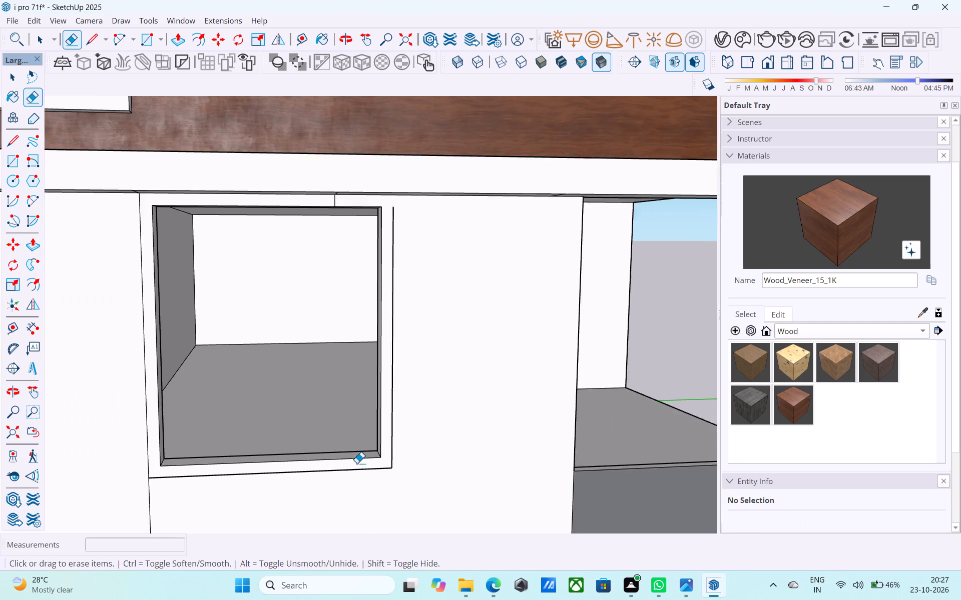
Extend the new frame side line up to the underside of the white band and erase the old outline stubs there.
{"action": "scroll", "coordinate": [357, 463], "scroll_direction": "down", "scroll_amount": 4}
{"action": "middle_click_drag", "start_coordinate": [361, 461], "coordinate": [371, 520], "text": "shift"}
{"action": "scroll", "coordinate": [388, 371], "scroll_direction": "up", "scroll_amount": 8}
{"action": "middle_click_drag", "start_coordinate": [382, 351], "coordinate": [388, 347]}
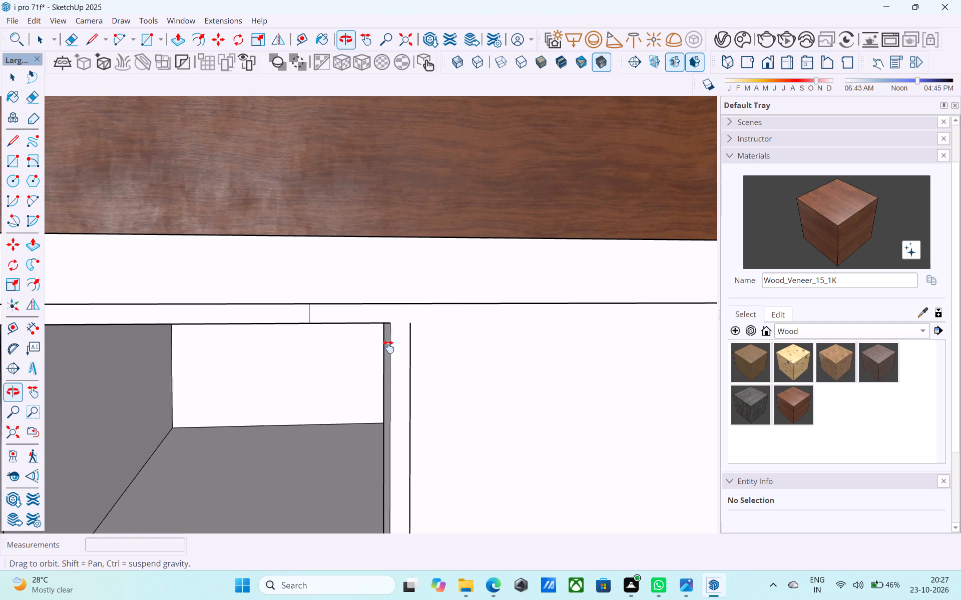
{"action": "middle_click_drag", "start_coordinate": [388, 347], "coordinate": [362, 310]}
{"action": "key", "text": "l"}
{"action": "scroll", "coordinate": [400, 326], "scroll_direction": "up", "scroll_amount": 2}
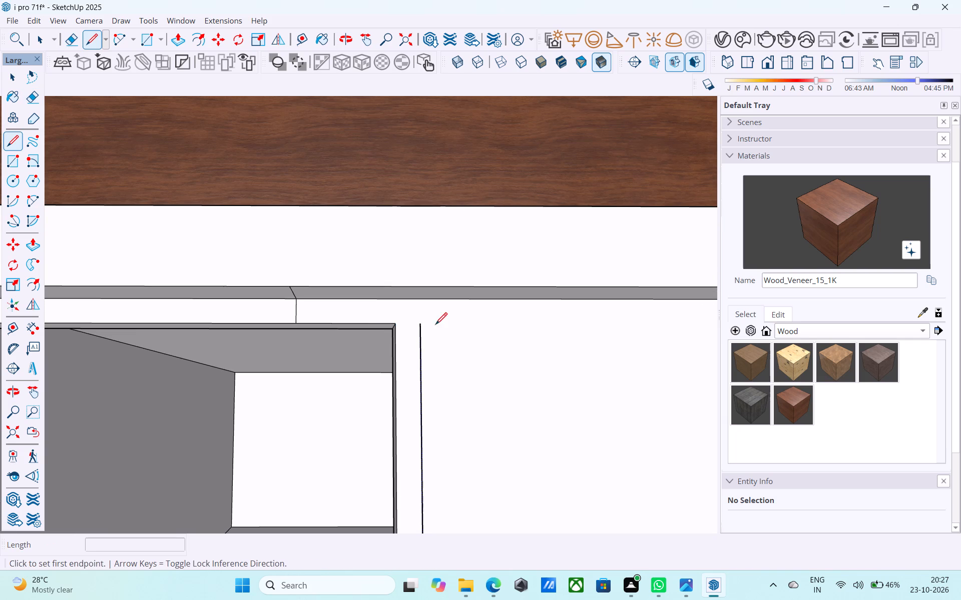
{"action": "left_click", "coordinate": [417, 323]}
{"action": "left_click", "coordinate": [418, 297]}
{"action": "key", "text": "space"}
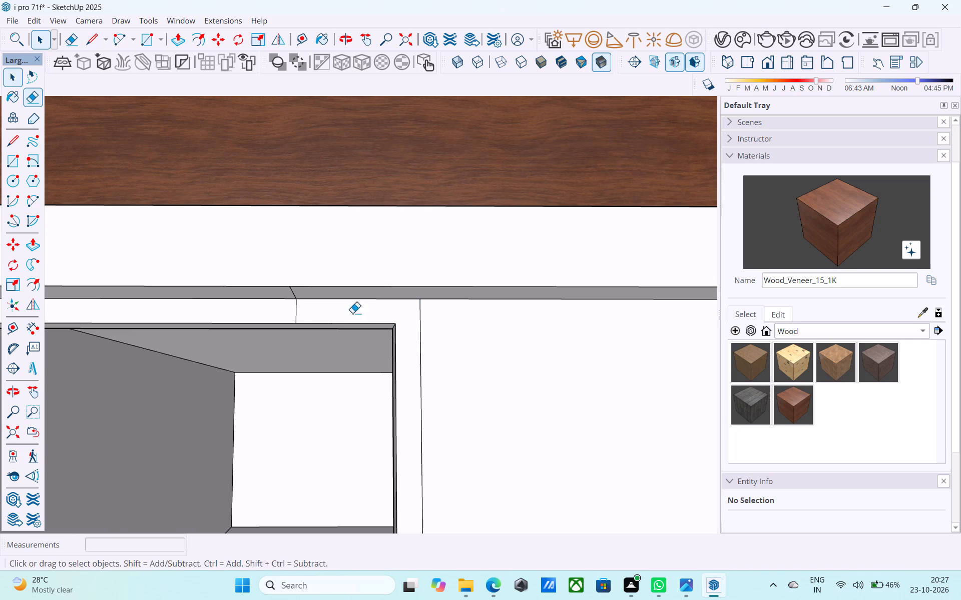
{"action": "key", "text": "e"}
{"action": "left_click_drag", "start_coordinate": [295, 315], "coordinate": [287, 313]}
{"action": "left_click", "coordinate": [294, 296]}
{"action": "key", "text": "space"}
Save the model.
{"action": "scroll", "coordinate": [386, 302], "scroll_direction": "down", "scroll_amount": 14}
{"action": "middle_click_drag", "start_coordinate": [402, 318], "coordinate": [406, 350]}
{"action": "key", "text": "ctrl+s"}
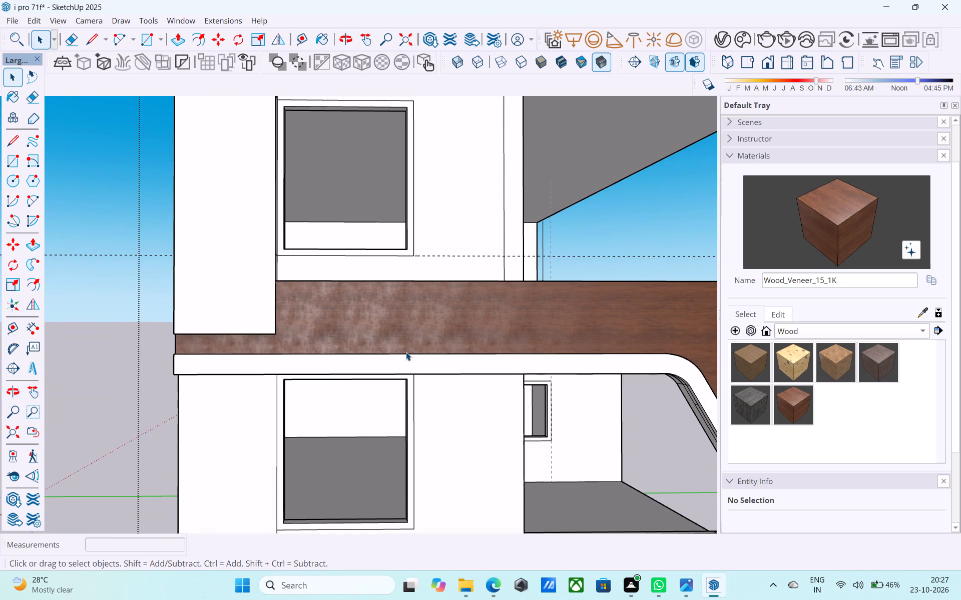
{"action": "key", "text": "space"}
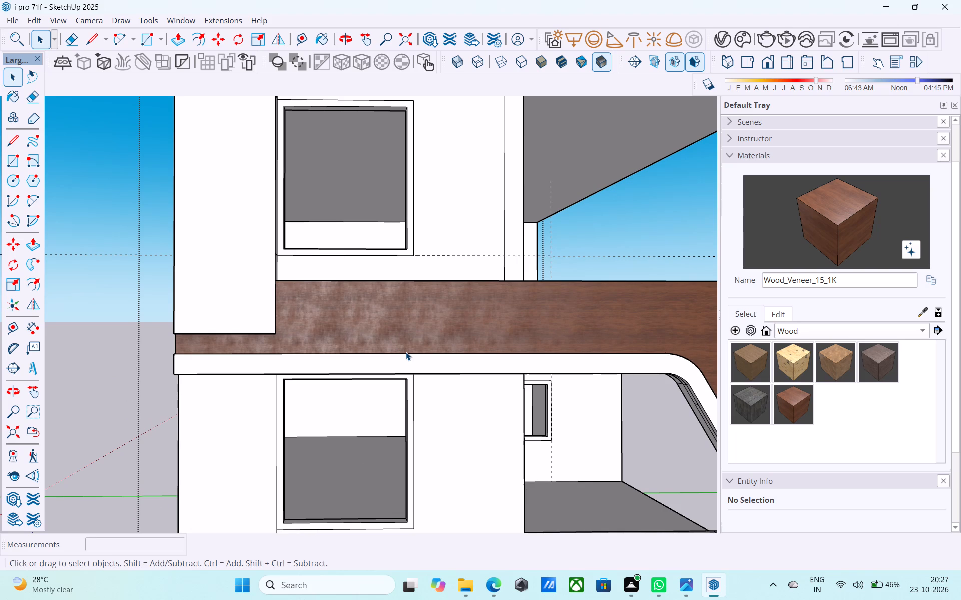
Push/Pull the corner pier face directly below the wood parapet's white band outward, level with the top-floor pier face.
{"action": "scroll", "coordinate": [401, 345], "scroll_direction": "down", "scroll_amount": 10}
{"action": "middle_click_drag", "start_coordinate": [395, 364], "coordinate": [404, 402]}
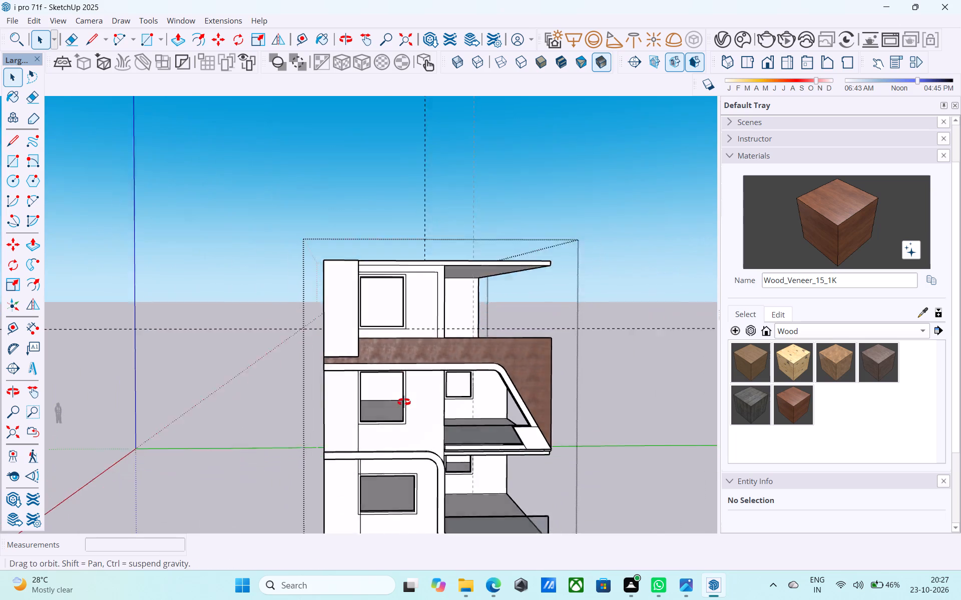
{"action": "middle_click_drag", "start_coordinate": [404, 402], "coordinate": [406, 411]}
{"action": "scroll", "coordinate": [403, 354], "scroll_direction": "down", "scroll_amount": 6}
{"action": "middle_click_drag", "start_coordinate": [417, 391], "coordinate": [408, 366]}
{"action": "middle_click_drag", "start_coordinate": [409, 366], "coordinate": [410, 345]}
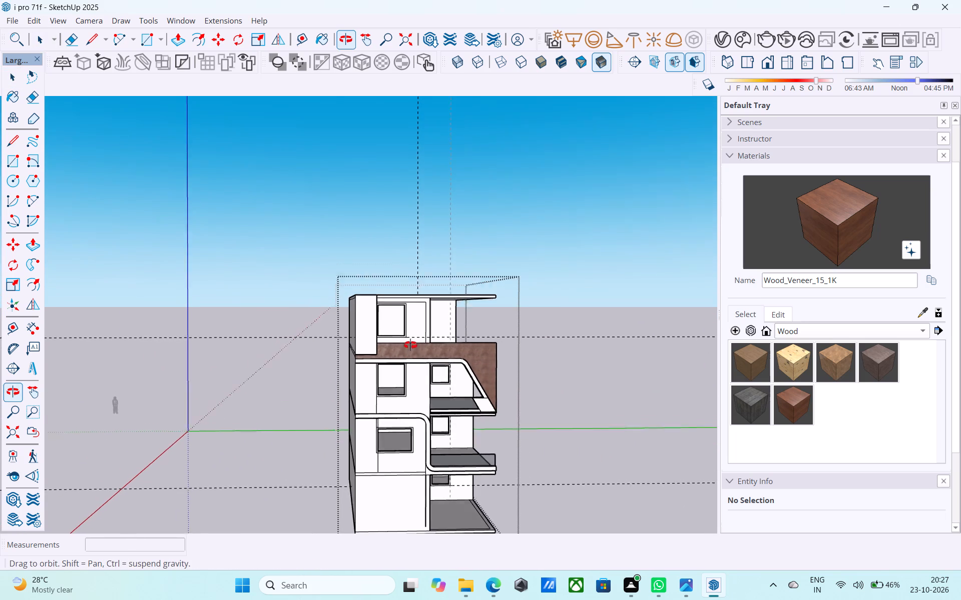
{"action": "middle_click_drag", "start_coordinate": [410, 345], "coordinate": [410, 344]}
{"action": "middle_click_drag", "start_coordinate": [415, 341], "coordinate": [348, 342]}
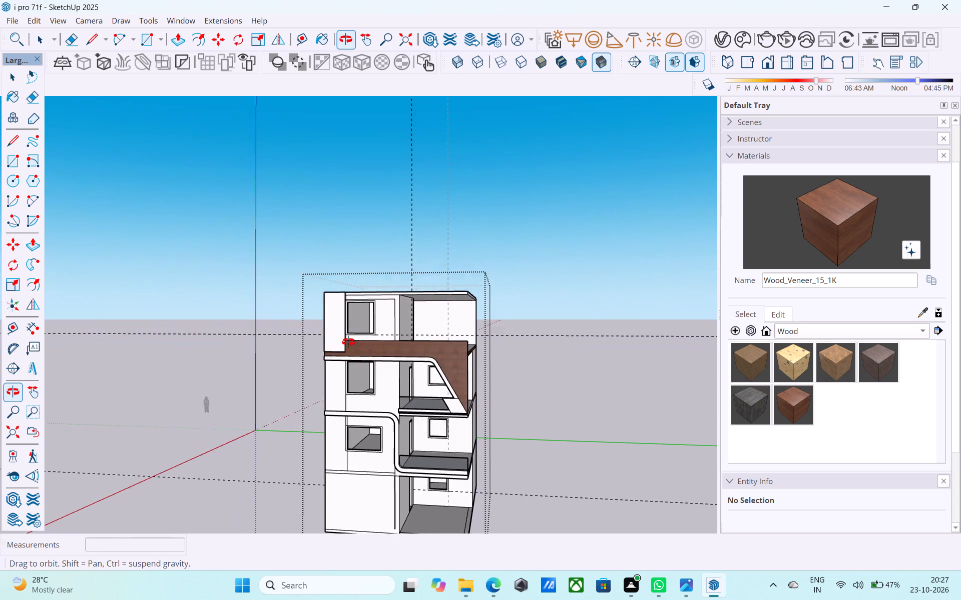
{"action": "middle_click_drag", "start_coordinate": [348, 342], "coordinate": [298, 367]}
{"action": "scroll", "coordinate": [332, 406], "scroll_direction": "up", "scroll_amount": 2}
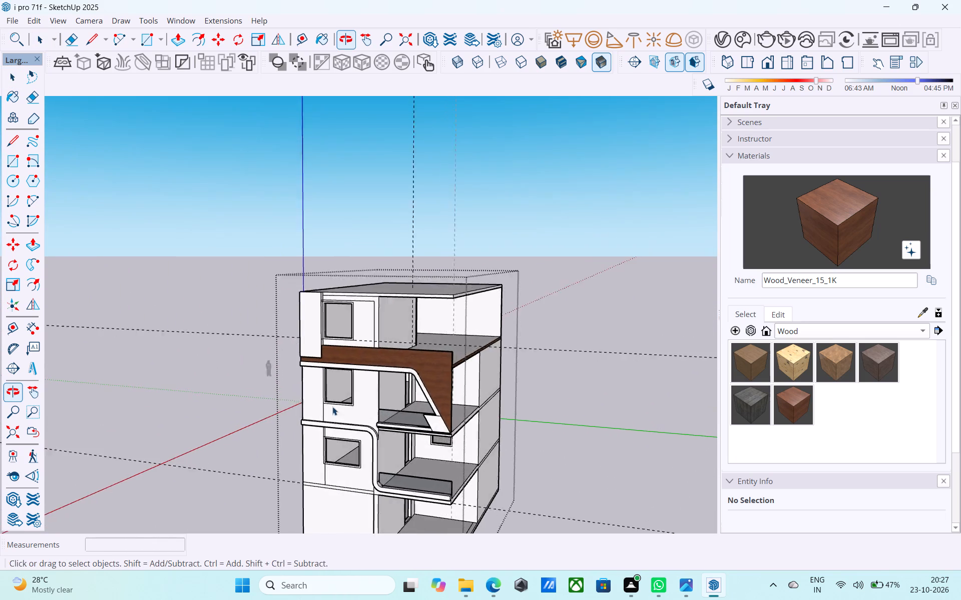
{"action": "scroll", "coordinate": [332, 406], "scroll_direction": "up", "scroll_amount": 7}
{"action": "left_click", "coordinate": [294, 377]}
{"action": "key", "text": "p"}
{"action": "left_click", "coordinate": [296, 369]}
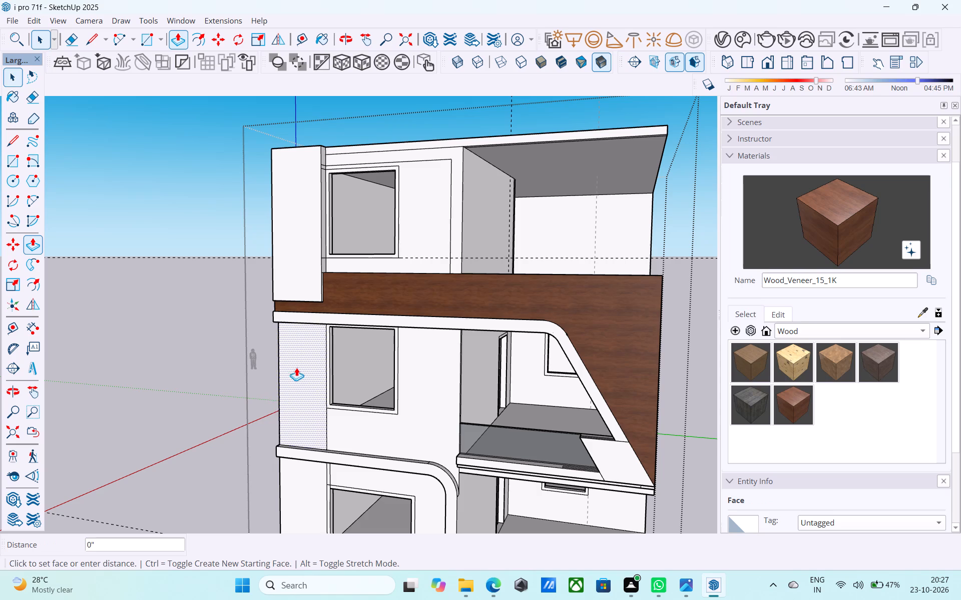
{"action": "left_click", "coordinate": [306, 270]}
Push/Pull the corner pier face beside the wide lower window 6" outward, level with the pier face above.
{"action": "scroll", "coordinate": [308, 273], "scroll_direction": "down", "scroll_amount": 5}
{"action": "scroll", "coordinate": [313, 455], "scroll_direction": "up", "scroll_amount": 5}
{"action": "key", "text": "space"}
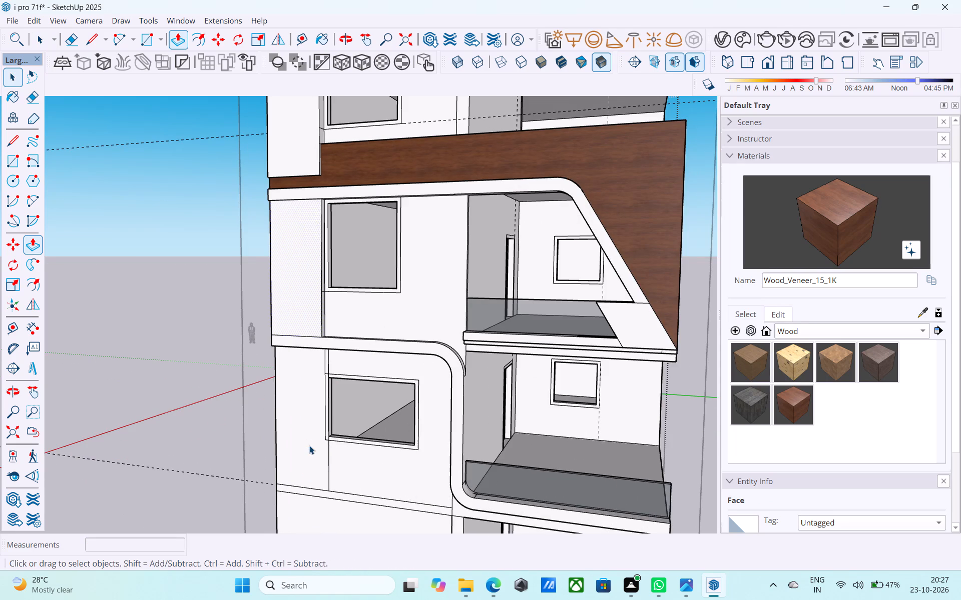
{"action": "left_click", "coordinate": [309, 445]}
{"action": "scroll", "coordinate": [343, 382], "scroll_direction": "up", "scroll_amount": 4}
{"action": "middle_click_drag", "start_coordinate": [317, 376], "coordinate": [330, 380]}
{"action": "left_click", "coordinate": [281, 382]}
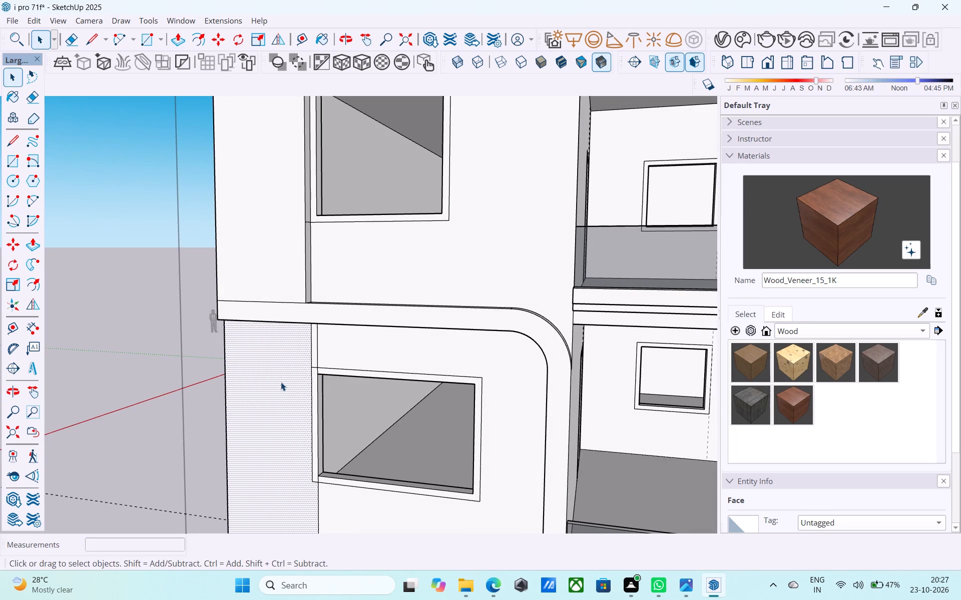
{"action": "key", "text": "p"}
{"action": "left_click", "coordinate": [281, 382]}
{"action": "left_click", "coordinate": [275, 243]}
Examine the projecting corner pier where it meets the lower window's frame outline and the curved band.
{"action": "scroll", "coordinate": [316, 375], "scroll_direction": "up", "scroll_amount": 5}
{"action": "middle_click_drag", "start_coordinate": [320, 381], "coordinate": [360, 373]}
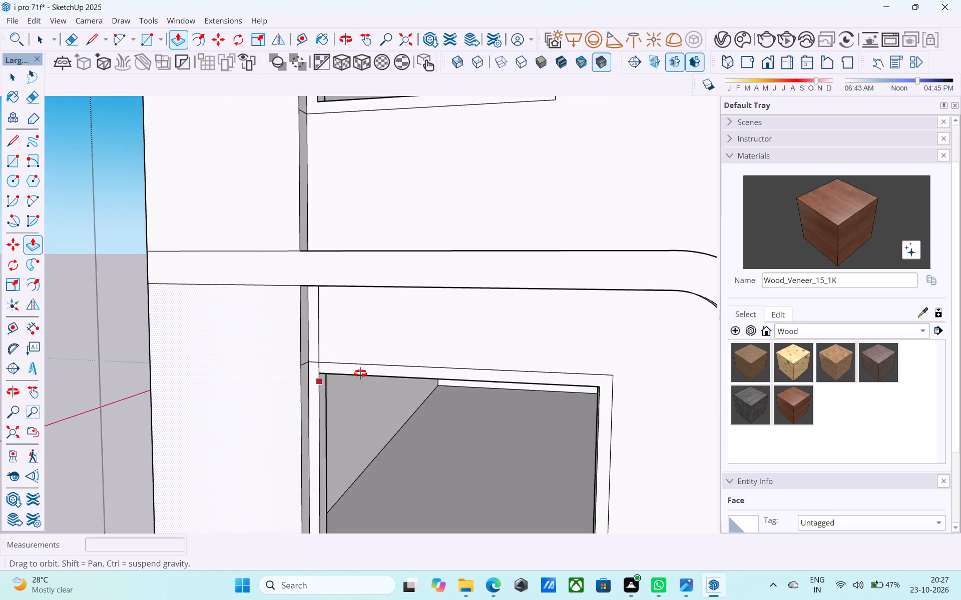
{"action": "middle_click_drag", "start_coordinate": [360, 373], "coordinate": [436, 363]}
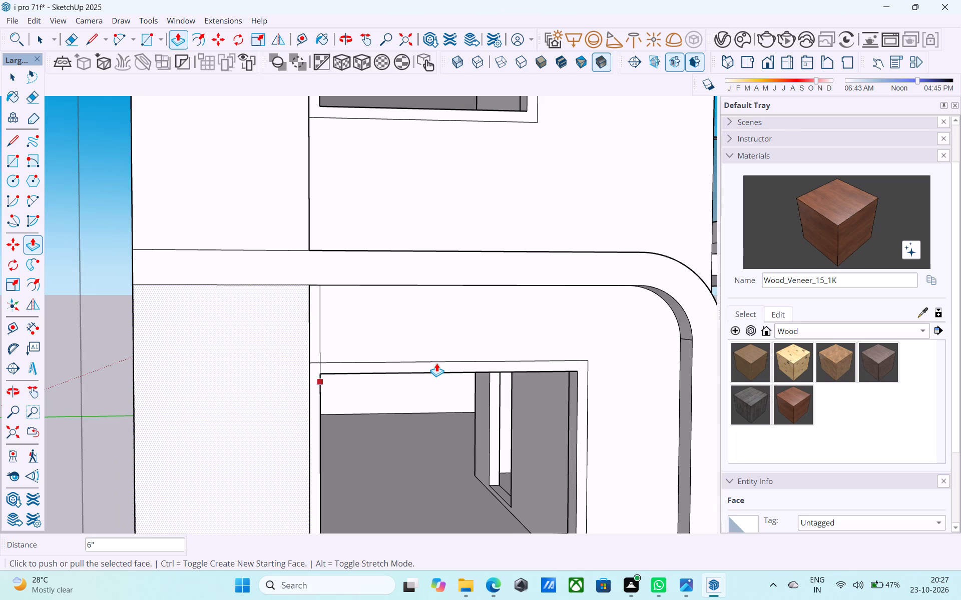
{"action": "scroll", "coordinate": [436, 363], "scroll_direction": "down", "scroll_amount": 7}
{"action": "middle_click_drag", "start_coordinate": [433, 363], "coordinate": [423, 362]}
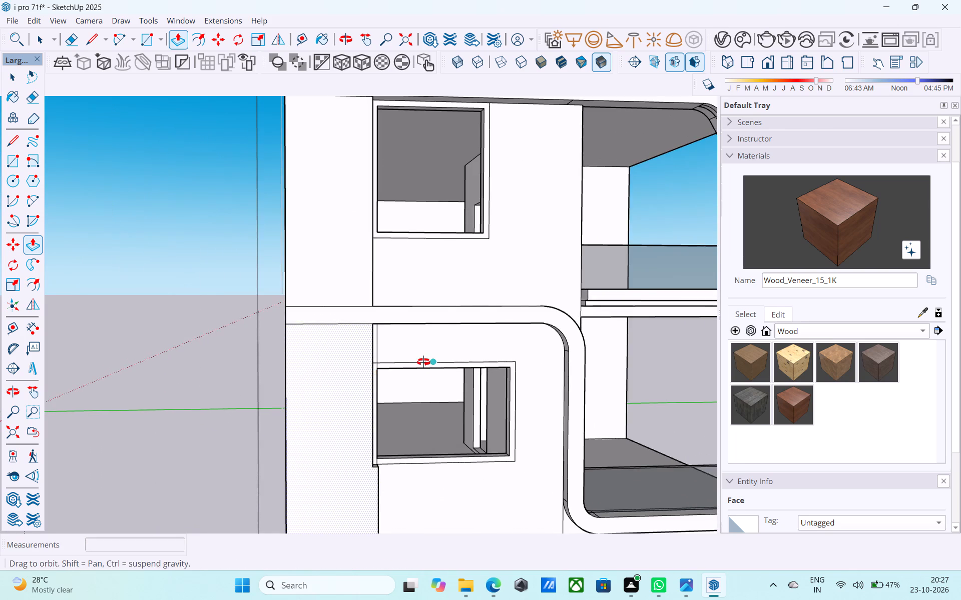
{"action": "middle_click_drag", "start_coordinate": [423, 362], "coordinate": [422, 362]}
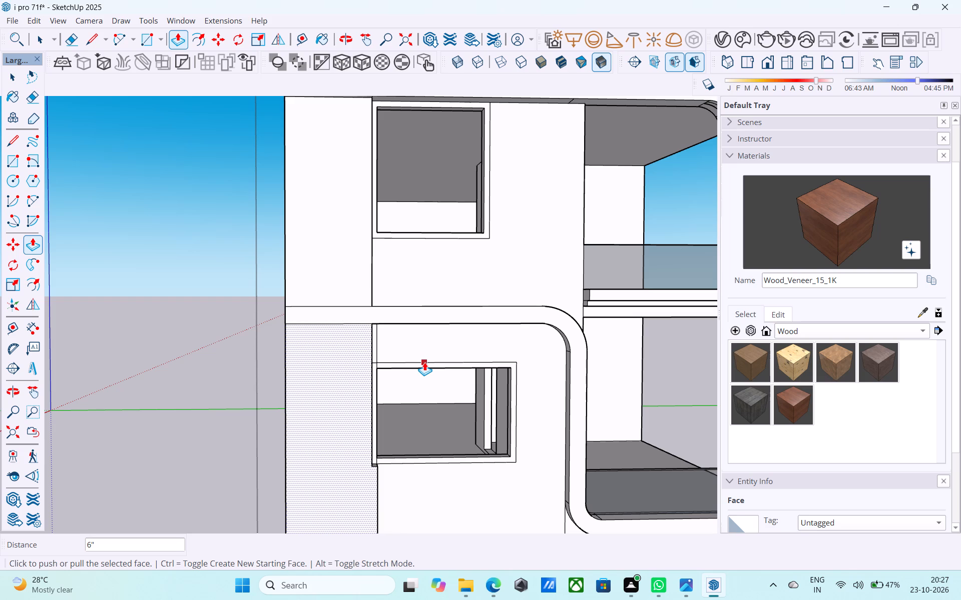
{"action": "scroll", "coordinate": [407, 257], "scroll_direction": "down", "scroll_amount": 11}
{"action": "middle_click_drag", "start_coordinate": [426, 323], "coordinate": [429, 336]}
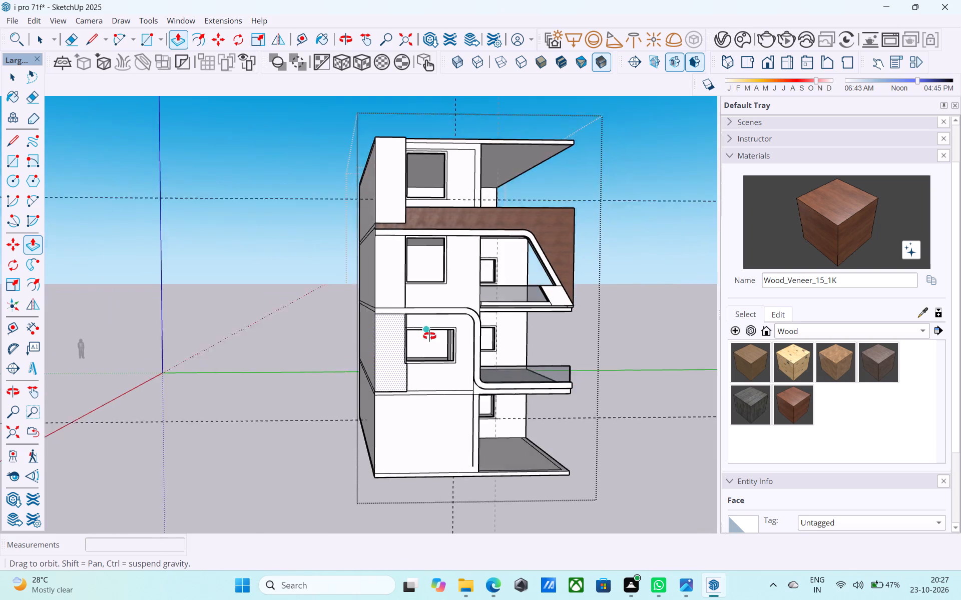
{"action": "middle_click_drag", "start_coordinate": [429, 336], "coordinate": [371, 318]}
{"action": "scroll", "coordinate": [288, 358], "scroll_direction": "up", "scroll_amount": 13}
{"action": "middle_click_drag", "start_coordinate": [304, 338], "coordinate": [309, 381]}
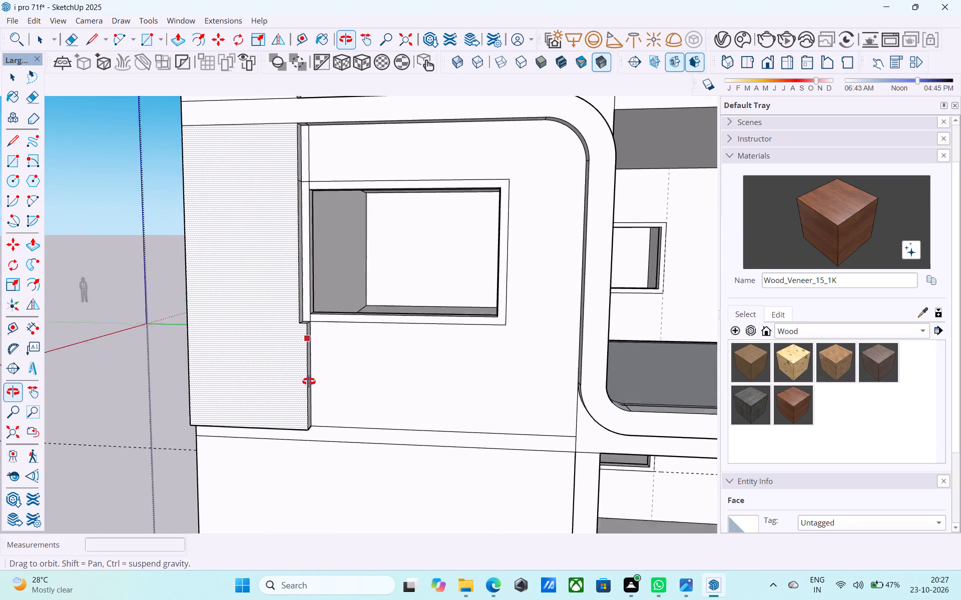
{"action": "middle_click_drag", "start_coordinate": [309, 381], "coordinate": [364, 416]}
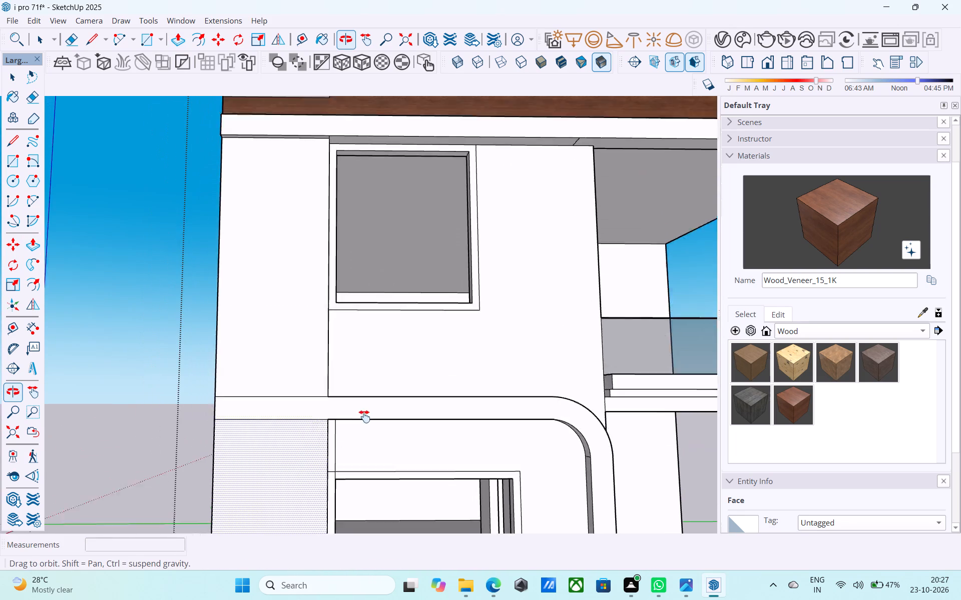
{"action": "middle_click_drag", "start_coordinate": [364, 416], "coordinate": [378, 344]}
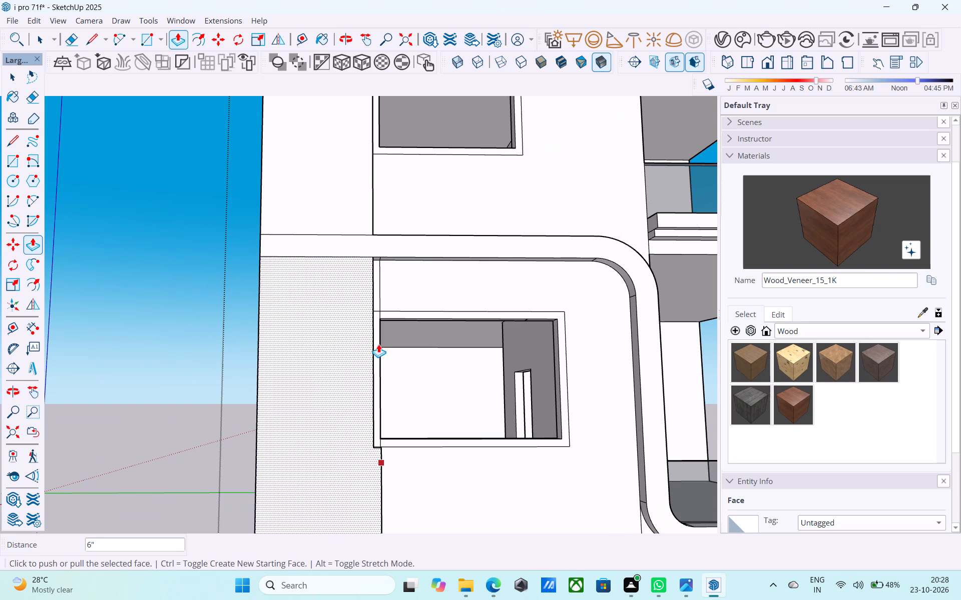
Push/Pull the small ledge face of the corner pier beside the lower window 3' 6" down to the pier's bottom edge.
{"action": "scroll", "coordinate": [381, 344], "scroll_direction": "down", "scroll_amount": 5}
{"action": "middle_click_drag", "start_coordinate": [381, 344], "coordinate": [377, 402]}
{"action": "scroll", "coordinate": [376, 409], "scroll_direction": "up", "scroll_amount": 4}
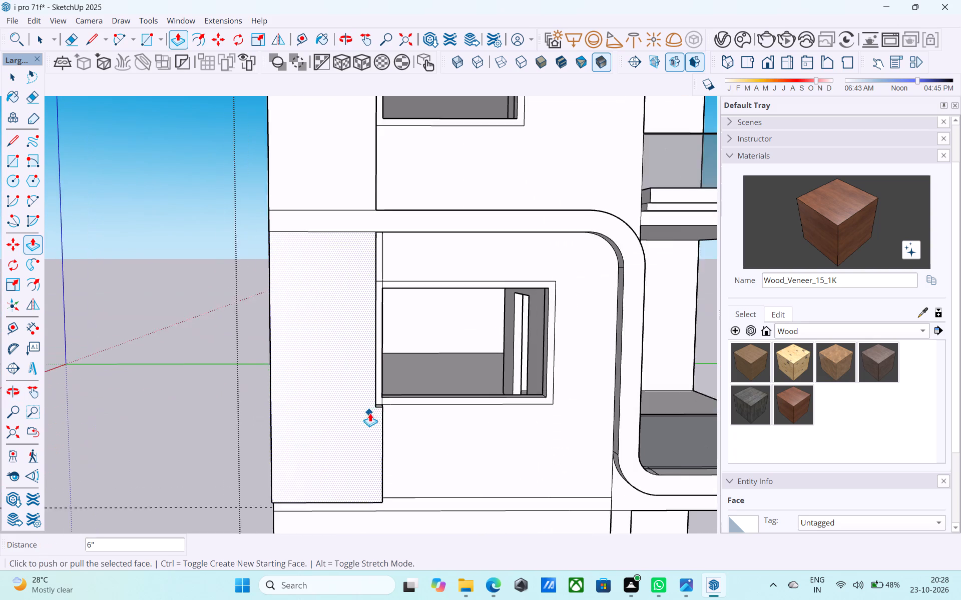
{"action": "scroll", "coordinate": [370, 413], "scroll_direction": "up", "scroll_amount": 1}
{"action": "middle_click_drag", "start_coordinate": [369, 413], "coordinate": [344, 444]}
{"action": "scroll", "coordinate": [364, 421], "scroll_direction": "up", "scroll_amount": 7}
{"action": "key", "text": "space"}
{"action": "scroll", "coordinate": [388, 404], "scroll_direction": "up", "scroll_amount": 3}
{"action": "left_click", "coordinate": [382, 393]}
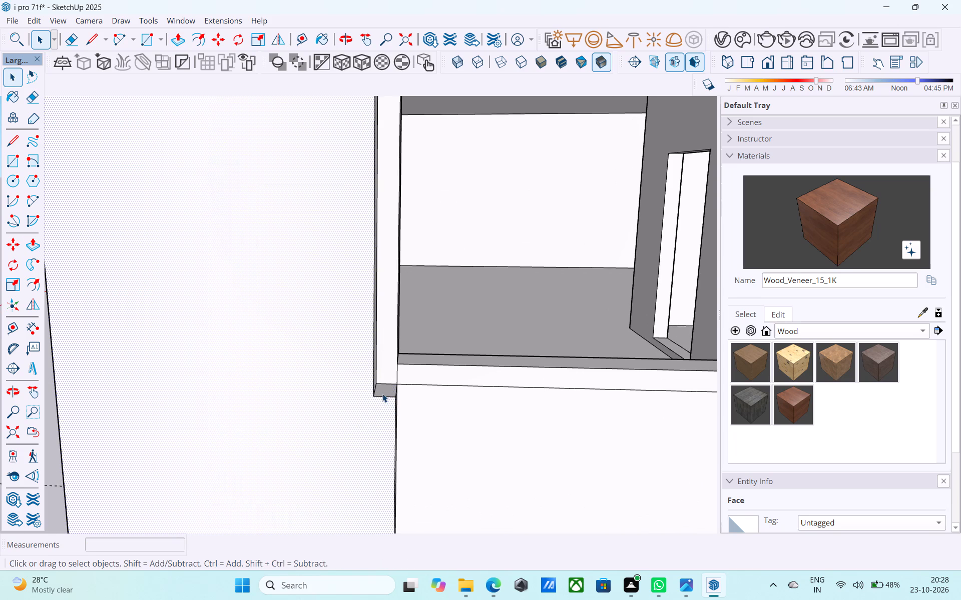
{"action": "key", "text": "p"}
{"action": "left_click", "coordinate": [382, 393]}
{"action": "scroll", "coordinate": [384, 396], "scroll_direction": "down", "scroll_amount": 8}
{"action": "scroll", "coordinate": [386, 410], "scroll_direction": "up", "scroll_amount": 1}
{"action": "scroll", "coordinate": [386, 410], "scroll_direction": "down", "scroll_amount": 3}
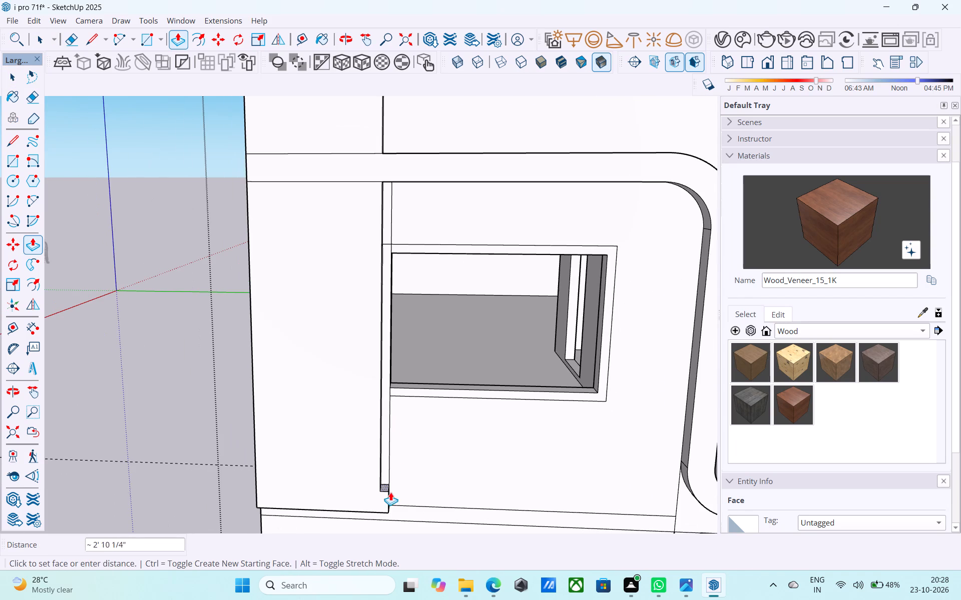
{"action": "left_click", "coordinate": [386, 514]}
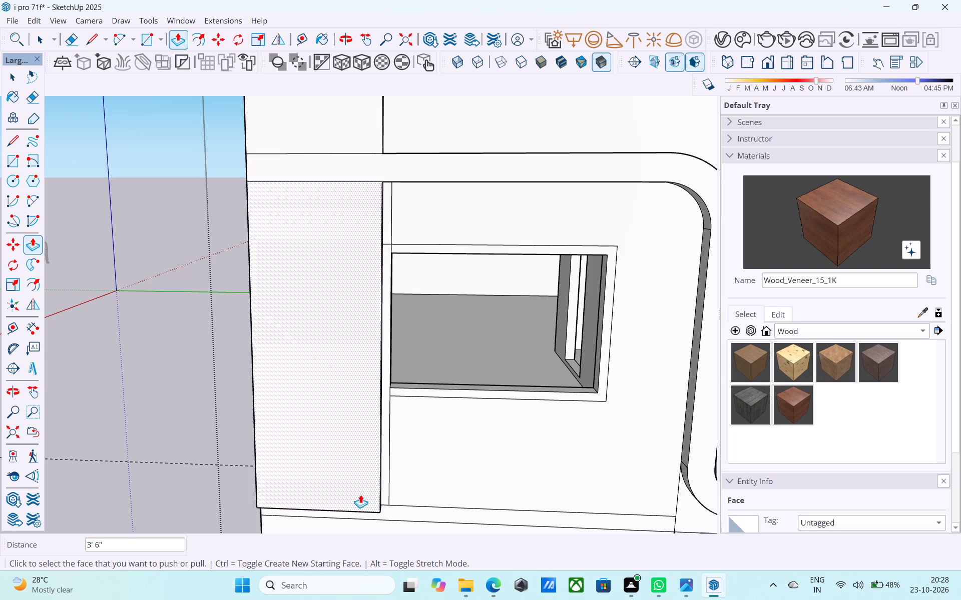
Erase the leftover lines between the curved band, the corner pier and the lower window's adjoining frame-outline corner, keeping the wall face intact.
{"action": "scroll", "coordinate": [405, 465], "scroll_direction": "down", "scroll_amount": 9}
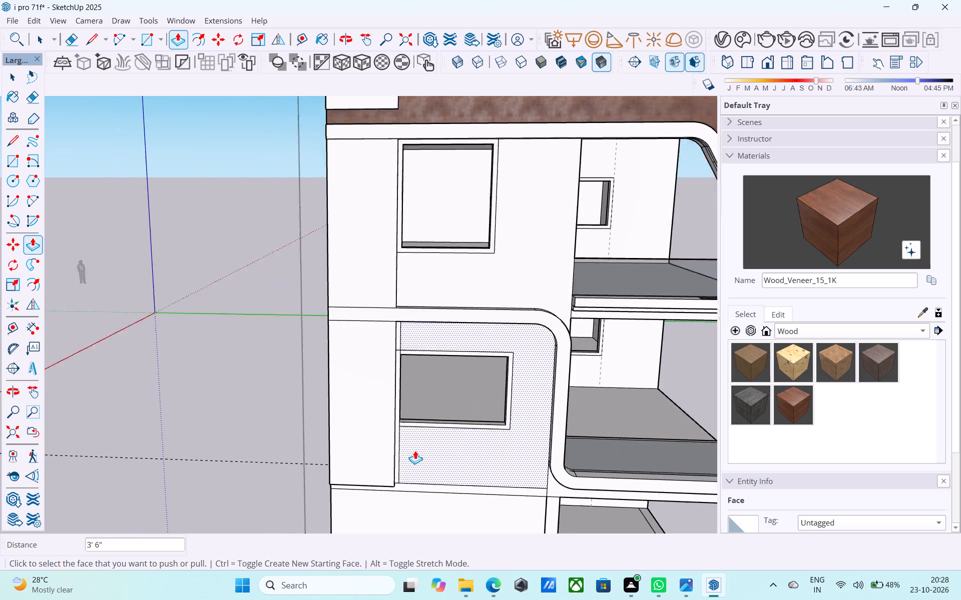
{"action": "middle_click_drag", "start_coordinate": [415, 450], "coordinate": [405, 448]}
{"action": "scroll", "coordinate": [404, 446], "scroll_direction": "up", "scroll_amount": 1}
{"action": "scroll", "coordinate": [385, 315], "scroll_direction": "up", "scroll_amount": 4}
{"action": "key", "text": "e"}
{"action": "scroll", "coordinate": [393, 344], "scroll_direction": "up", "scroll_amount": 6}
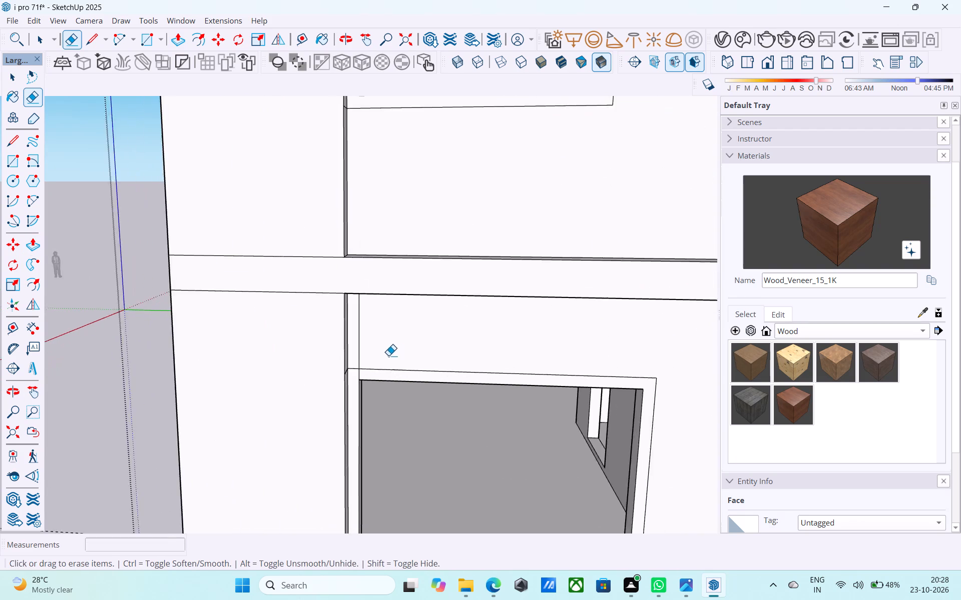
{"action": "scroll", "coordinate": [388, 355], "scroll_direction": "up", "scroll_amount": 5}
{"action": "left_click", "coordinate": [339, 360]}
{"action": "left_click_drag", "start_coordinate": [347, 360], "coordinate": [337, 361]}
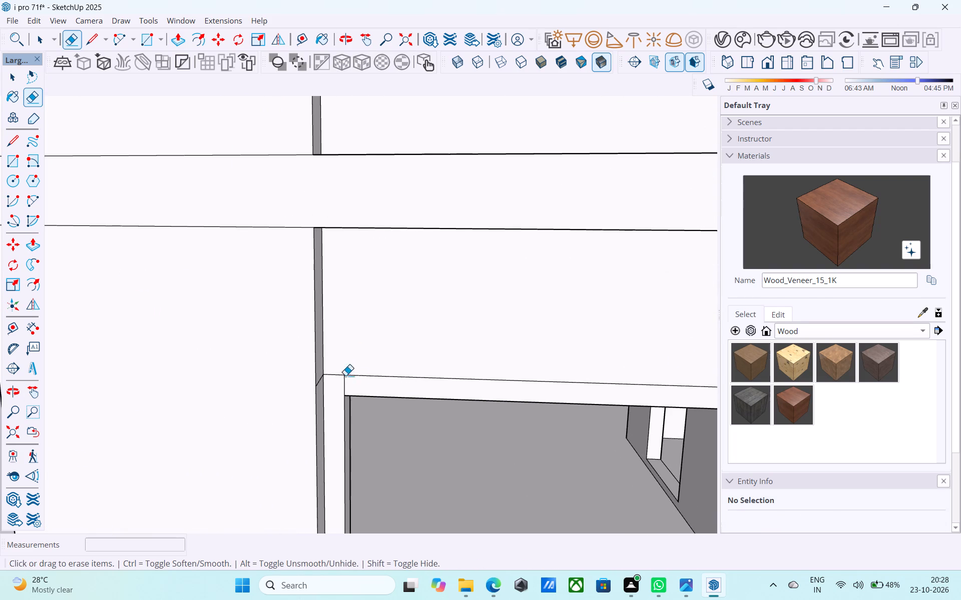
{"action": "left_click_drag", "start_coordinate": [345, 375], "coordinate": [336, 371]}
{"action": "left_click", "coordinate": [323, 385]}
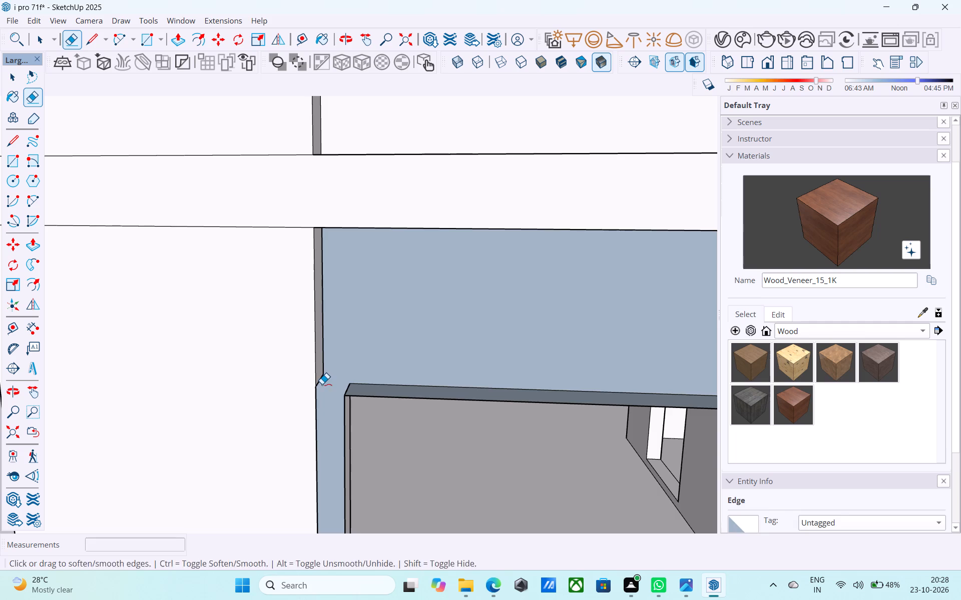
{"action": "key", "text": "ctrl+z"}
{"action": "middle_click_drag", "start_coordinate": [324, 386], "coordinate": [301, 391]}
{"action": "scroll", "coordinate": [301, 391], "scroll_direction": "up", "scroll_amount": 5}
{"action": "left_click_drag", "start_coordinate": [321, 375], "coordinate": [327, 387]}
{"action": "scroll", "coordinate": [332, 354], "scroll_direction": "down", "scroll_amount": 13}
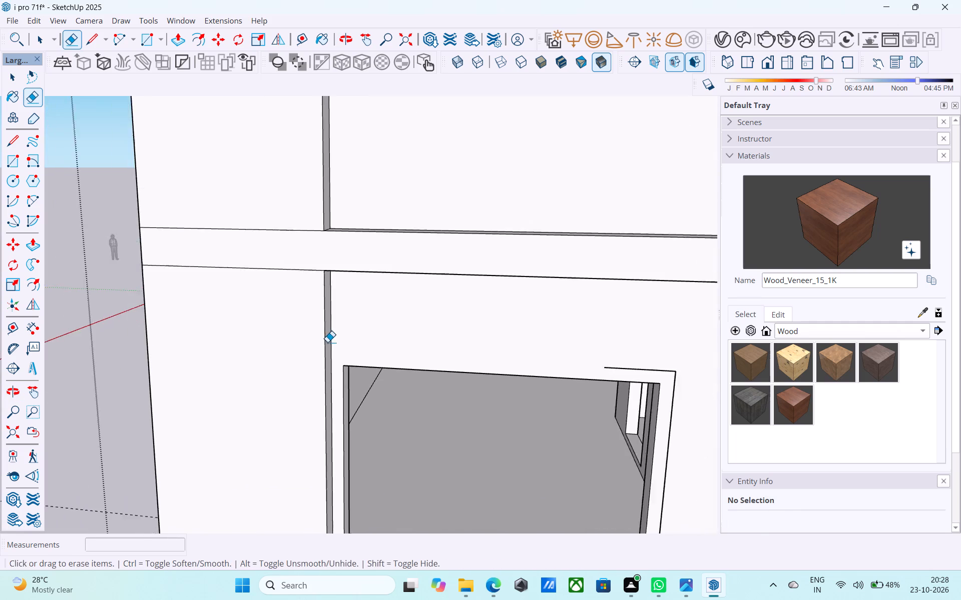
Erase the remaining frame outline around the wide lower window and the stray vertical line beneath it.
{"action": "scroll", "coordinate": [327, 342], "scroll_direction": "down", "scroll_amount": 4}
{"action": "middle_click_drag", "start_coordinate": [338, 391], "coordinate": [350, 369]}
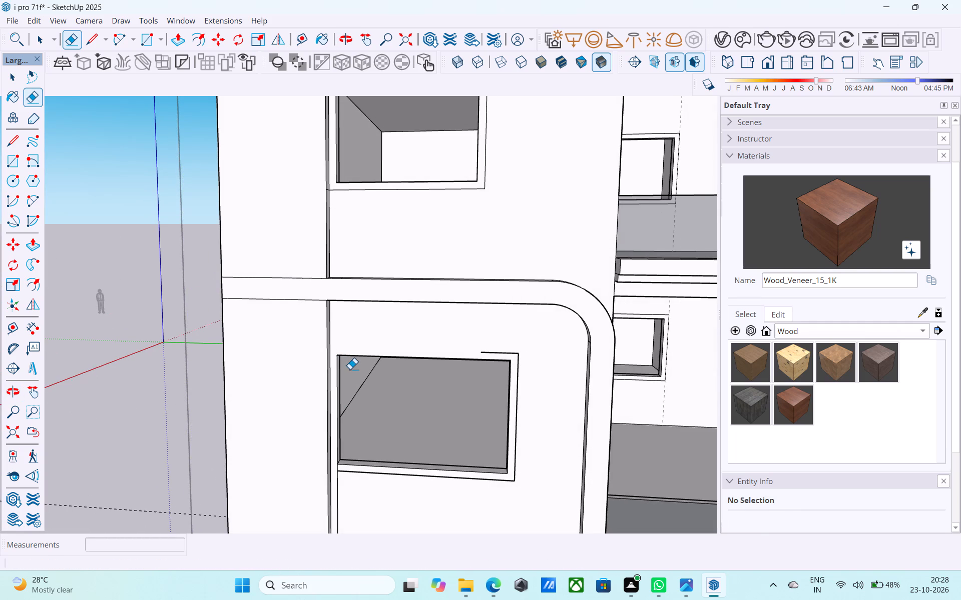
{"action": "scroll", "coordinate": [364, 330], "scroll_direction": "down", "scroll_amount": 5}
{"action": "scroll", "coordinate": [456, 347], "scroll_direction": "up", "scroll_amount": 3}
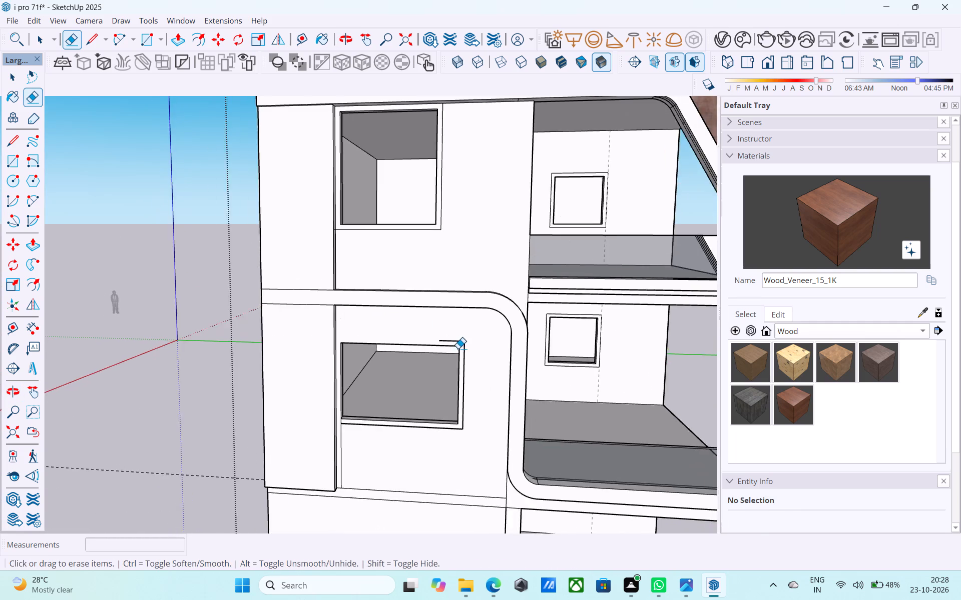
{"action": "scroll", "coordinate": [458, 348], "scroll_direction": "up", "scroll_amount": 6}
{"action": "scroll", "coordinate": [477, 328], "scroll_direction": "down", "scroll_amount": 5}
{"action": "left_click", "coordinate": [505, 293]}
{"action": "left_click", "coordinate": [505, 298]}
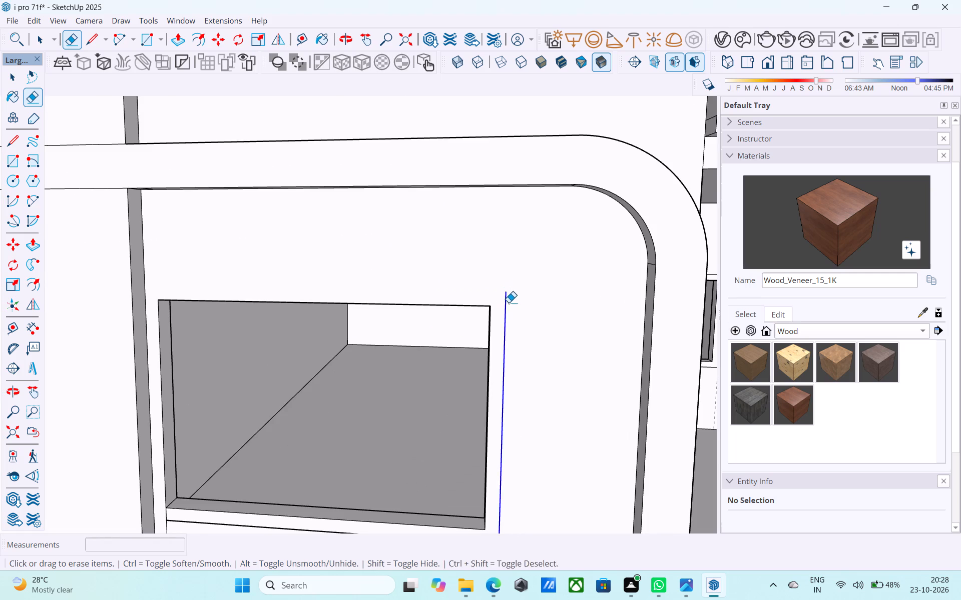
{"action": "scroll", "coordinate": [506, 272], "scroll_direction": "down", "scroll_amount": 6}
{"action": "scroll", "coordinate": [452, 427], "scroll_direction": "up", "scroll_amount": 5}
{"action": "left_click_drag", "start_coordinate": [466, 430], "coordinate": [466, 434]}
{"action": "scroll", "coordinate": [466, 433], "scroll_direction": "down", "scroll_amount": 5}
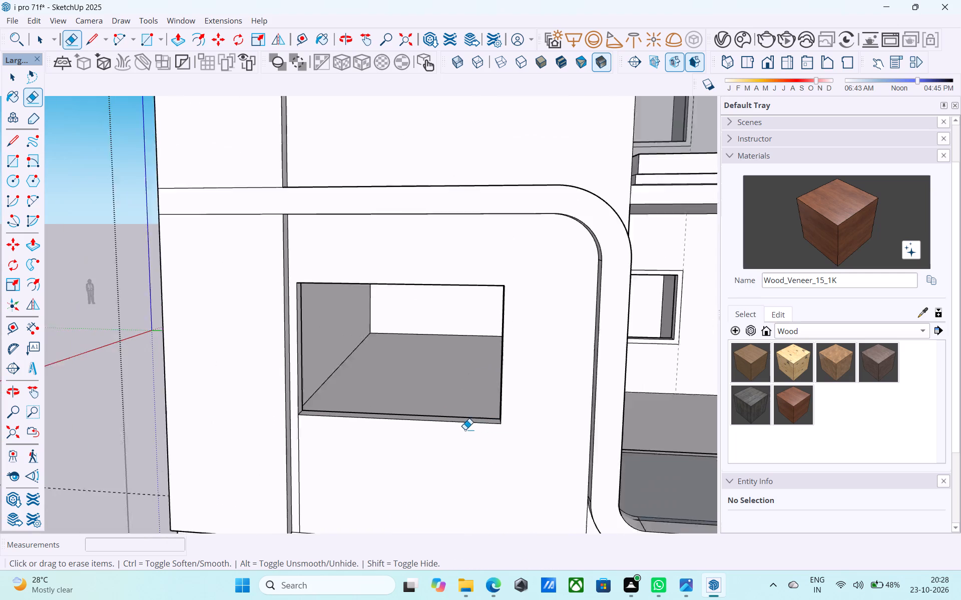
{"action": "scroll", "coordinate": [465, 429], "scroll_direction": "down", "scroll_amount": 2}
{"action": "scroll", "coordinate": [330, 460], "scroll_direction": "up", "scroll_amount": 5}
{"action": "left_click_drag", "start_coordinate": [329, 460], "coordinate": [325, 457]}
{"action": "scroll", "coordinate": [325, 455], "scroll_direction": "down", "scroll_amount": 11}
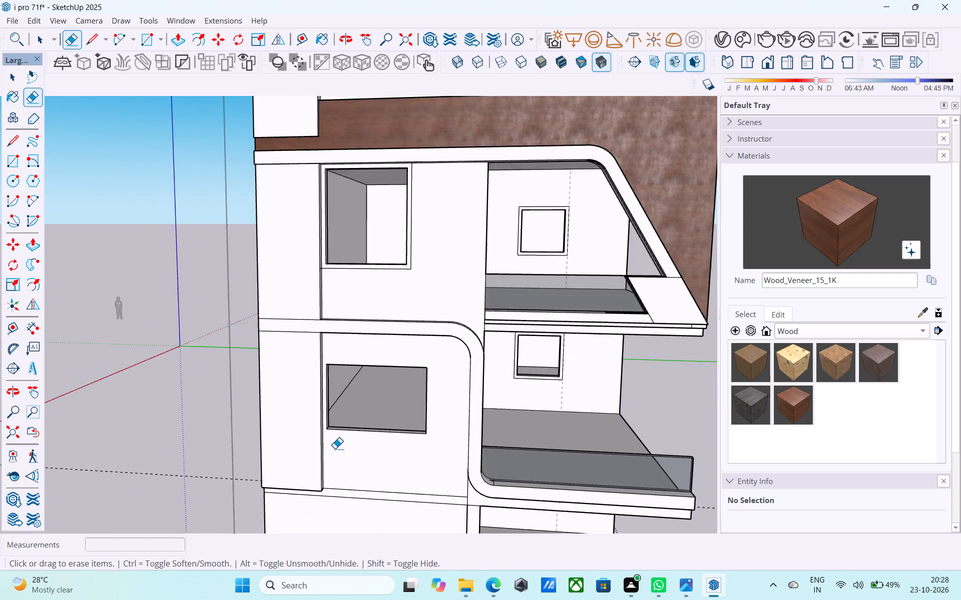
Examine the whole building's facade from the front and side to check the projecting pier and window openings.
{"action": "middle_click_drag", "start_coordinate": [335, 448], "coordinate": [348, 454]}
{"action": "scroll", "coordinate": [344, 451], "scroll_direction": "down", "scroll_amount": 6}
{"action": "middle_click", "coordinate": [342, 462]}
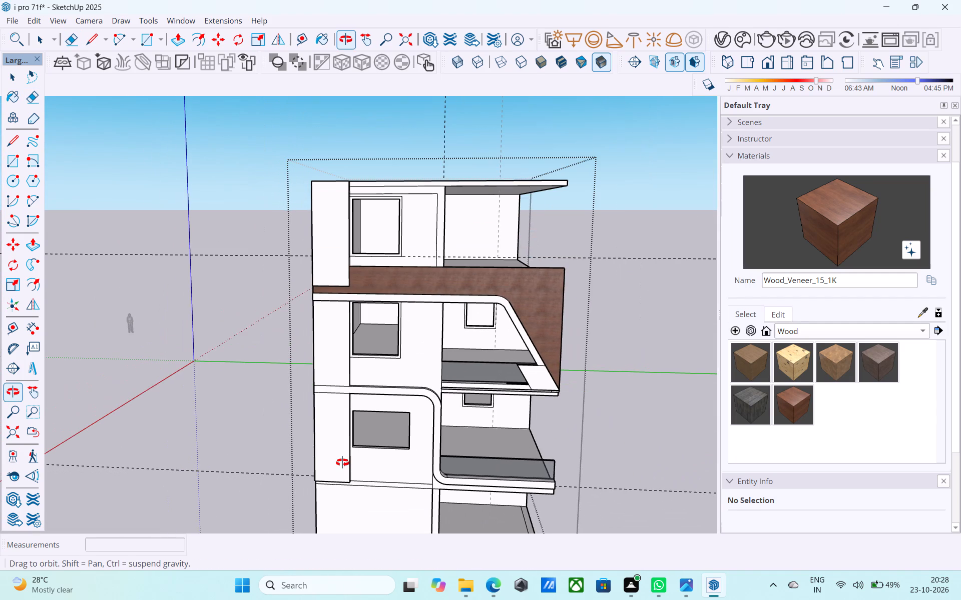
{"action": "scroll", "coordinate": [363, 446], "scroll_direction": "down", "scroll_amount": 3}
{"action": "middle_click_drag", "start_coordinate": [368, 436], "coordinate": [357, 428]}
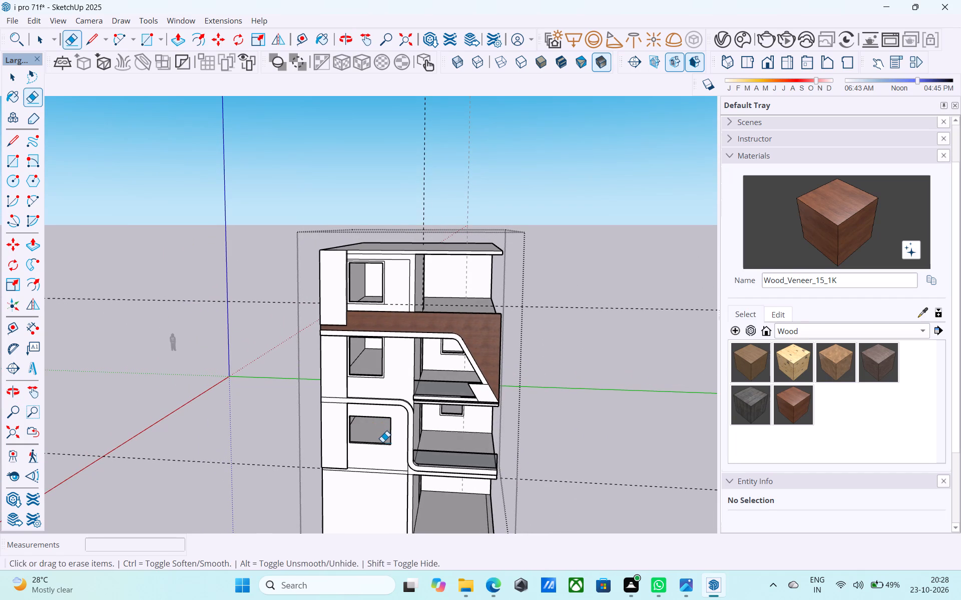
{"action": "scroll", "coordinate": [383, 447], "scroll_direction": "down", "scroll_amount": 4}
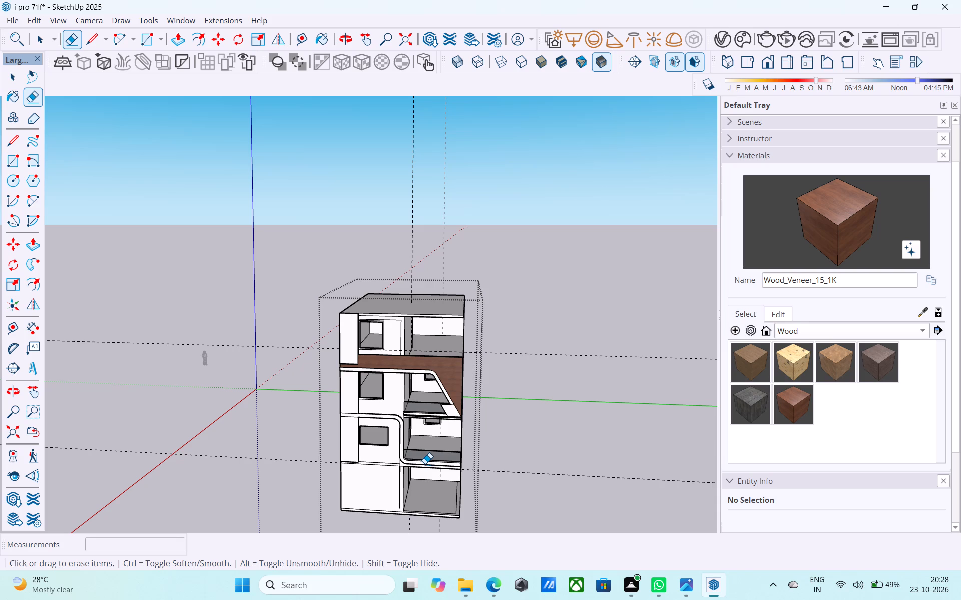
{"action": "scroll", "coordinate": [425, 464], "scroll_direction": "down", "scroll_amount": 3}
{"action": "middle_click_drag", "start_coordinate": [438, 501], "coordinate": [450, 423]}
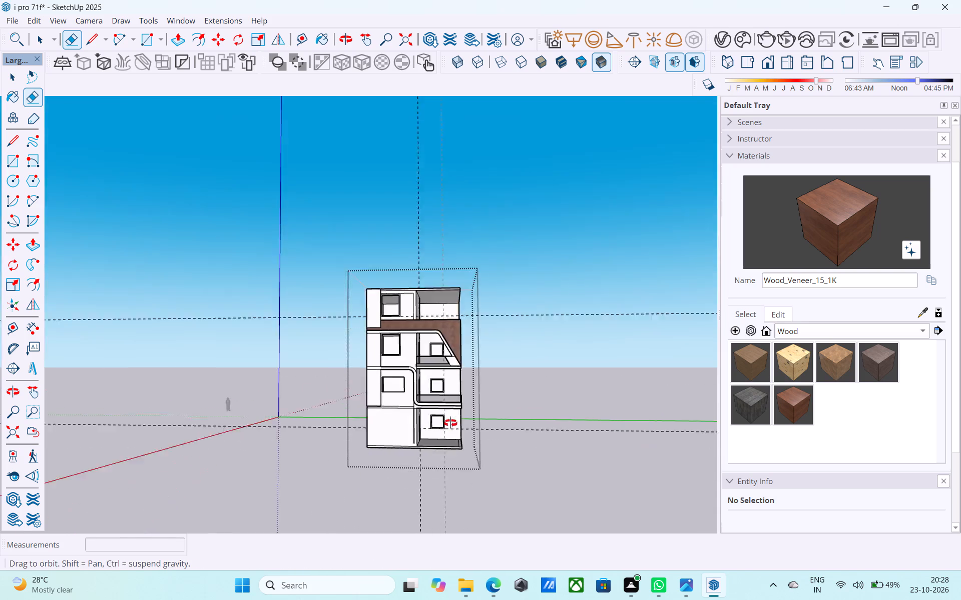
{"action": "middle_click_drag", "start_coordinate": [450, 423], "coordinate": [477, 421]}
{"action": "middle_click_drag", "start_coordinate": [519, 434], "coordinate": [577, 464]}
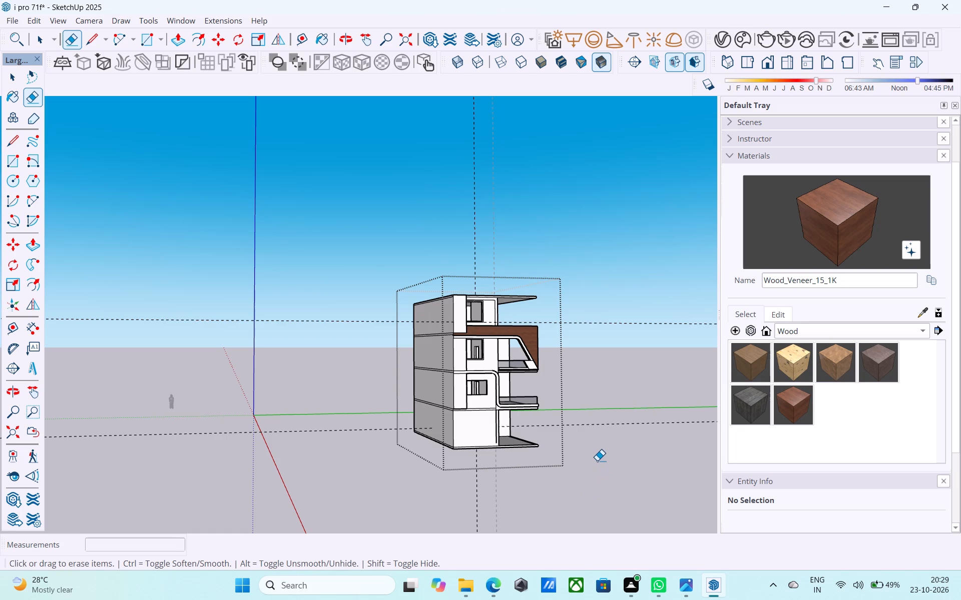
{"action": "scroll", "coordinate": [601, 453], "scroll_direction": "down", "scroll_amount": 1}
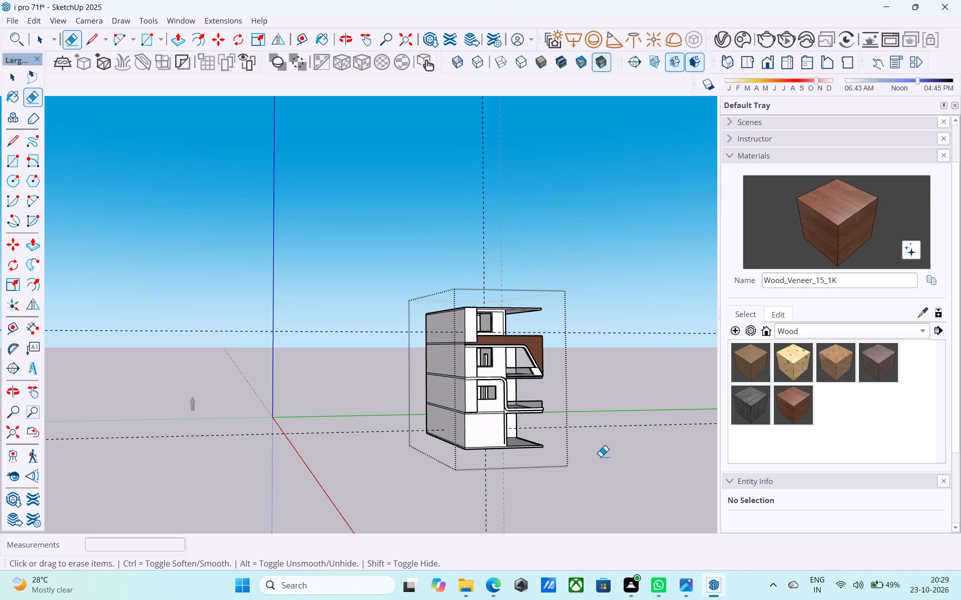
{"action": "middle_click_drag", "start_coordinate": [562, 435], "coordinate": [441, 428]}
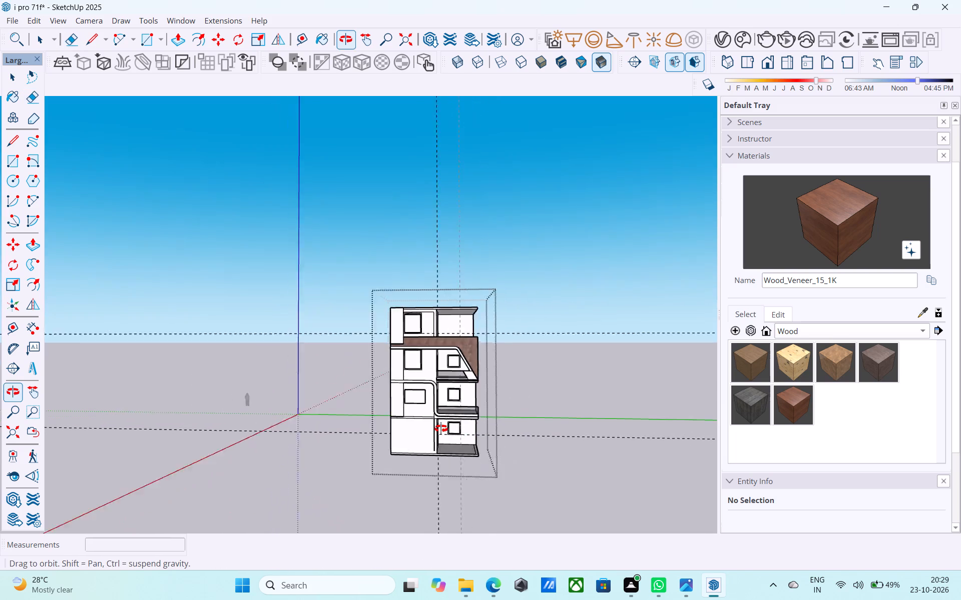
{"action": "middle_click_drag", "start_coordinate": [441, 428], "coordinate": [419, 421]}
Erase the stray horizontal edges on the inner side face of the top-floor corner pier beside the window.
{"action": "scroll", "coordinate": [302, 376], "scroll_direction": "up", "scroll_amount": 5}
{"action": "middle_click_drag", "start_coordinate": [301, 373], "coordinate": [321, 402]}
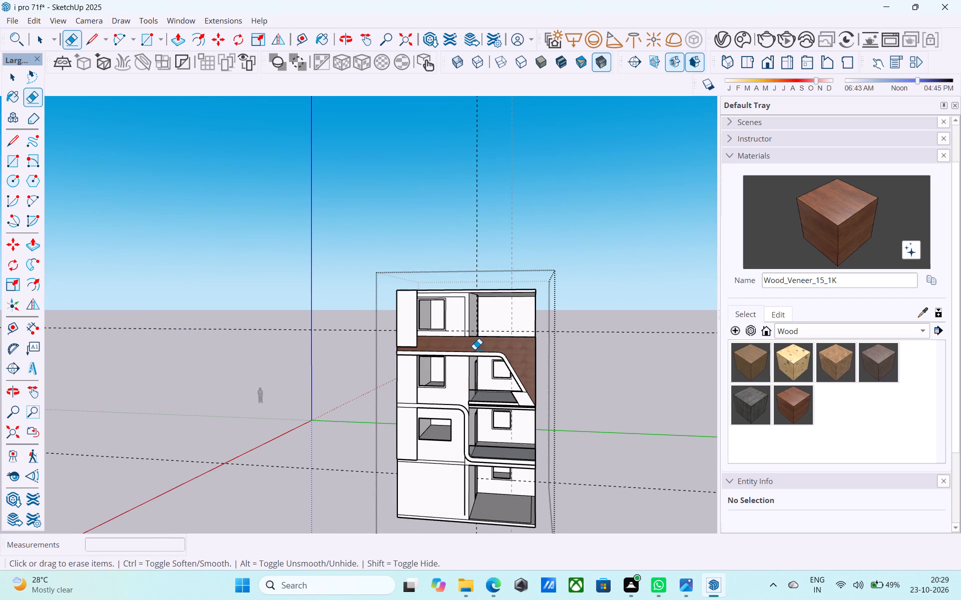
{"action": "middle_click_drag", "start_coordinate": [474, 349], "coordinate": [484, 368]}
{"action": "scroll", "coordinate": [483, 337], "scroll_direction": "up", "scroll_amount": 9}
{"action": "left_click_drag", "start_coordinate": [383, 217], "coordinate": [378, 212]}
{"action": "left_click", "coordinate": [417, 237]}
{"action": "scroll", "coordinate": [214, 222], "scroll_direction": "up", "scroll_amount": 3}
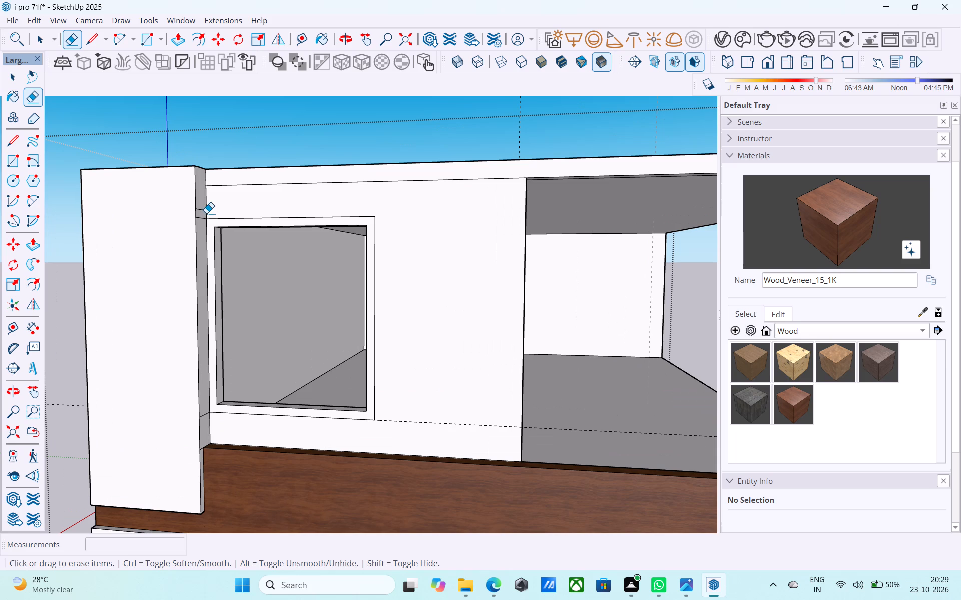
{"action": "left_click", "coordinate": [205, 213]}
{"action": "scroll", "coordinate": [444, 230], "scroll_direction": "down", "scroll_amount": 4}
{"action": "middle_click_drag", "start_coordinate": [396, 302], "coordinate": [316, 337]}
{"action": "scroll", "coordinate": [257, 369], "scroll_direction": "up", "scroll_amount": 7}
{"action": "left_click_drag", "start_coordinate": [153, 401], "coordinate": [163, 408]}
{"action": "left_click", "coordinate": [206, 406]}
{"action": "scroll", "coordinate": [277, 370], "scroll_direction": "down", "scroll_amount": 6}
{"action": "scroll", "coordinate": [364, 336], "scroll_direction": "down", "scroll_amount": 6}
{"action": "middle_click_drag", "start_coordinate": [361, 346], "coordinate": [369, 325]}
{"action": "scroll", "coordinate": [274, 269], "scroll_direction": "up", "scroll_amount": 12}
{"action": "left_click_drag", "start_coordinate": [312, 271], "coordinate": [312, 262]}
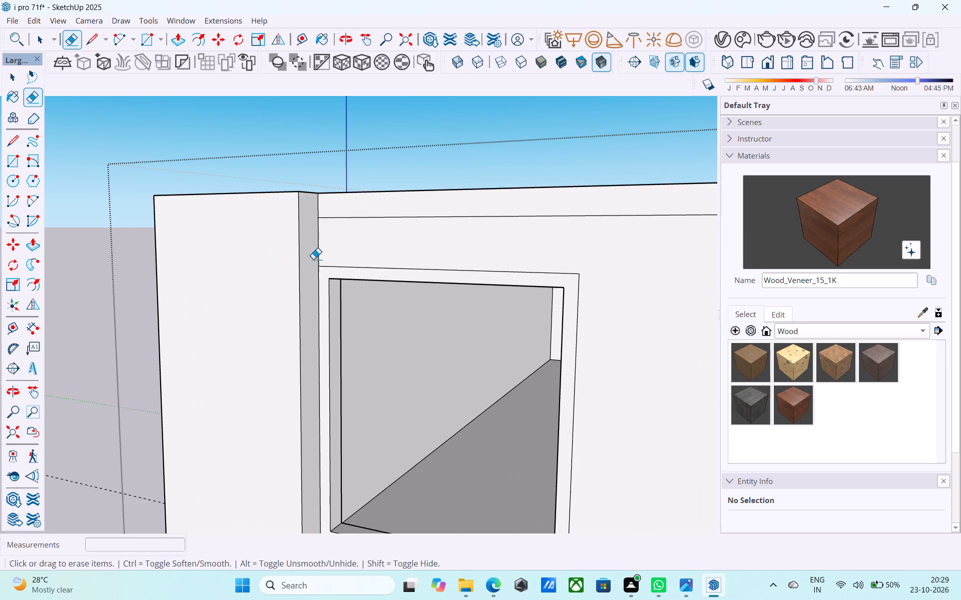
Examine the facade and roof from below and above, checking the corner pier on every floor.
{"action": "scroll", "coordinate": [371, 233], "scroll_direction": "down", "scroll_amount": 9}
{"action": "middle_click_drag", "start_coordinate": [408, 258], "coordinate": [405, 263]}
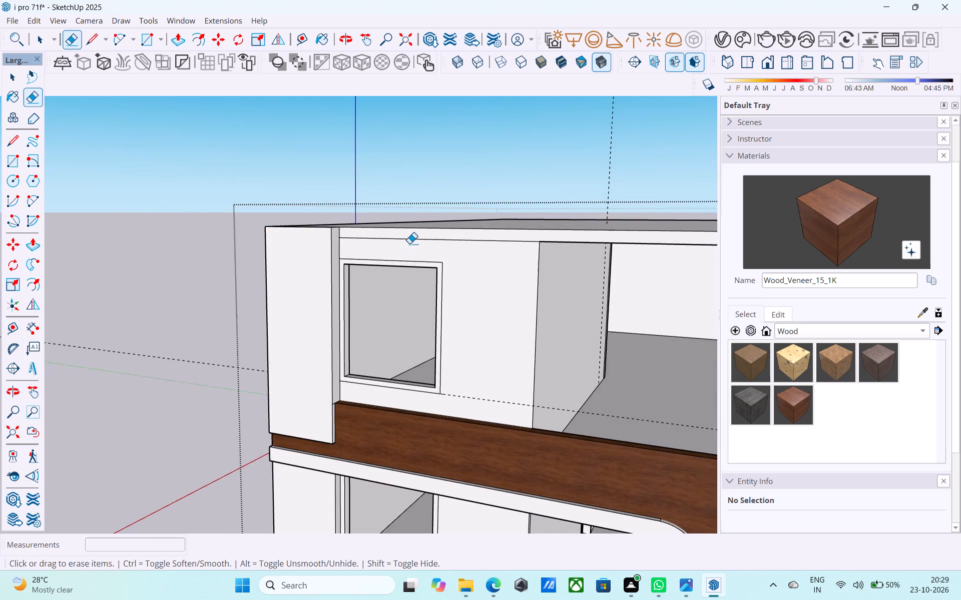
{"action": "scroll", "coordinate": [409, 243], "scroll_direction": "down", "scroll_amount": 11}
{"action": "middle_click_drag", "start_coordinate": [419, 372], "coordinate": [543, 317]}
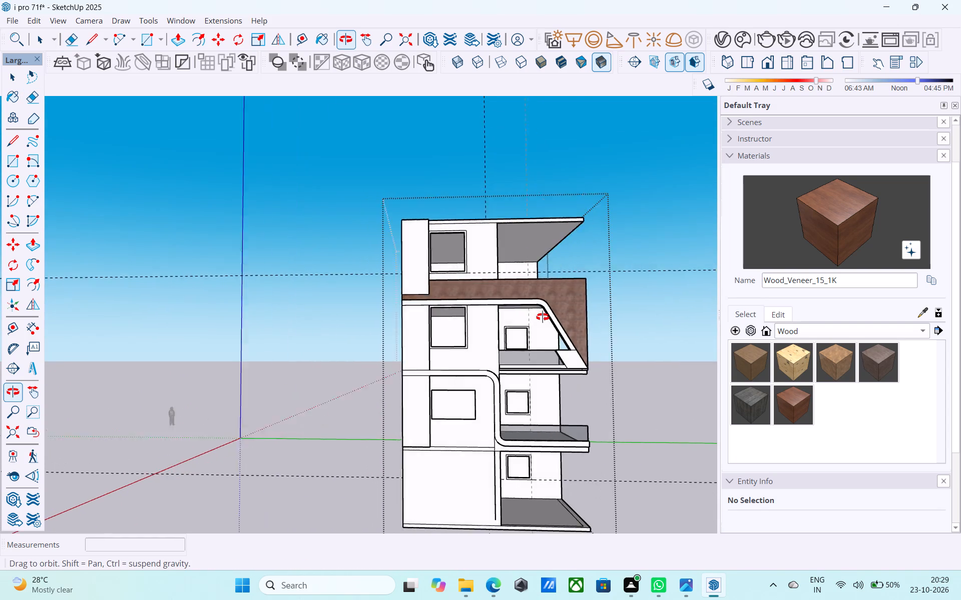
{"action": "middle_click_drag", "start_coordinate": [543, 317], "coordinate": [539, 315]}
{"action": "scroll", "coordinate": [119, 377], "scroll_direction": "down", "scroll_amount": 4}
{"action": "middle_click_drag", "start_coordinate": [253, 386], "coordinate": [277, 389]}
{"action": "scroll", "coordinate": [343, 382], "scroll_direction": "up", "scroll_amount": 6}
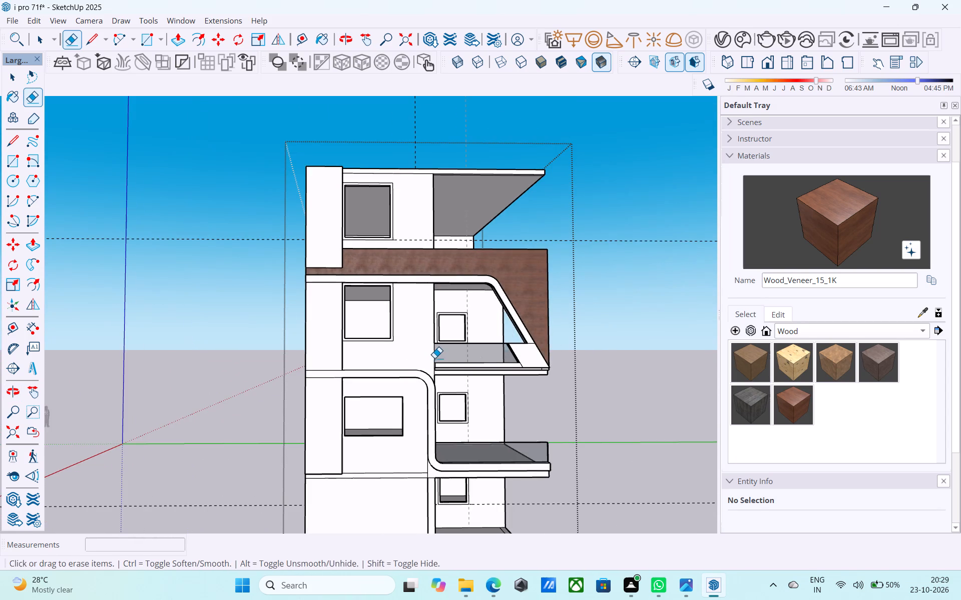
{"action": "middle_click_drag", "start_coordinate": [434, 358], "coordinate": [400, 386]}
{"action": "scroll", "coordinate": [400, 386], "scroll_direction": "down", "scroll_amount": 4}
{"action": "middle_click_drag", "start_coordinate": [399, 386], "coordinate": [401, 523]}
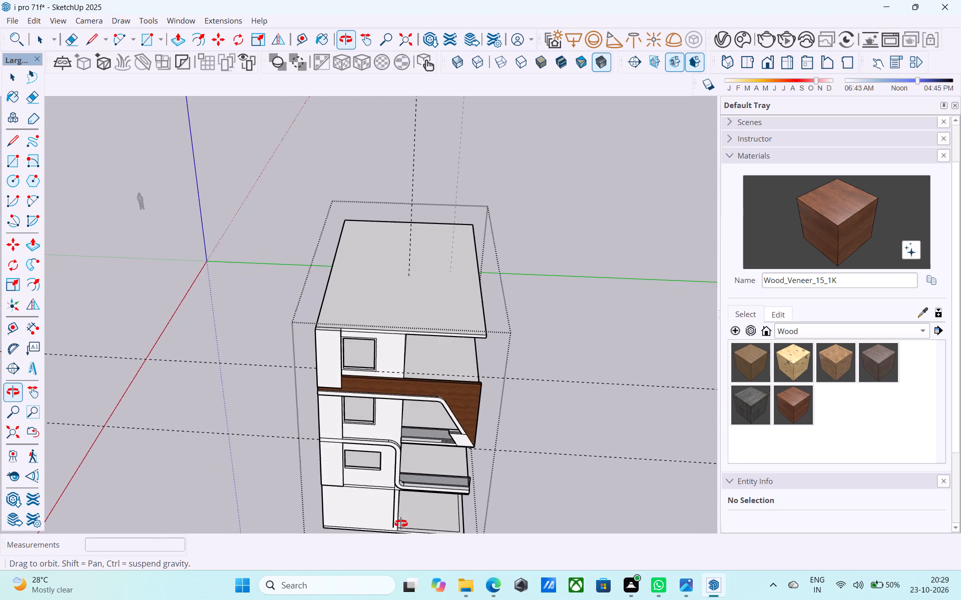
{"action": "middle_click_drag", "start_coordinate": [401, 523], "coordinate": [409, 490]}
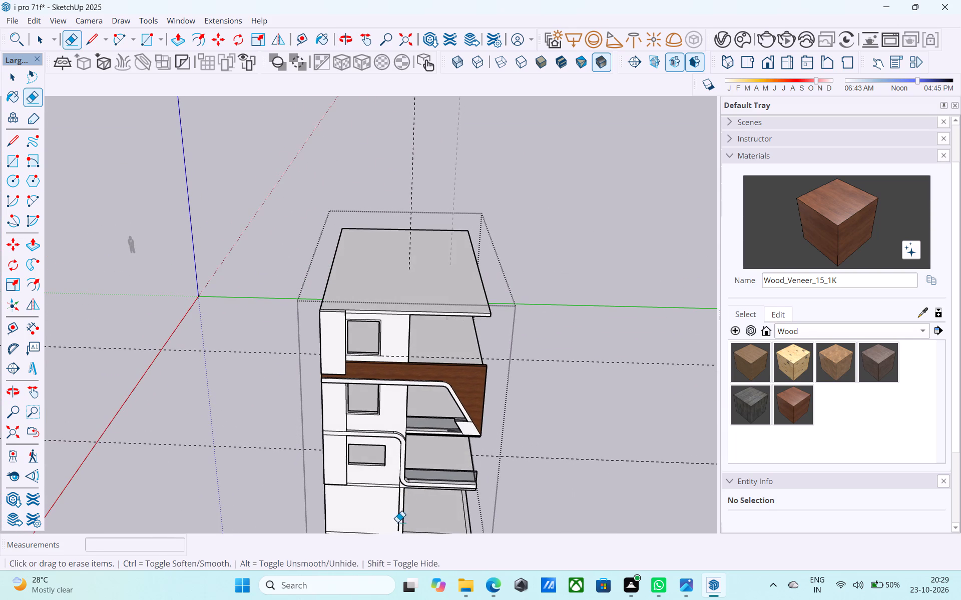
{"action": "middle_click_drag", "start_coordinate": [396, 529], "coordinate": [407, 507]}
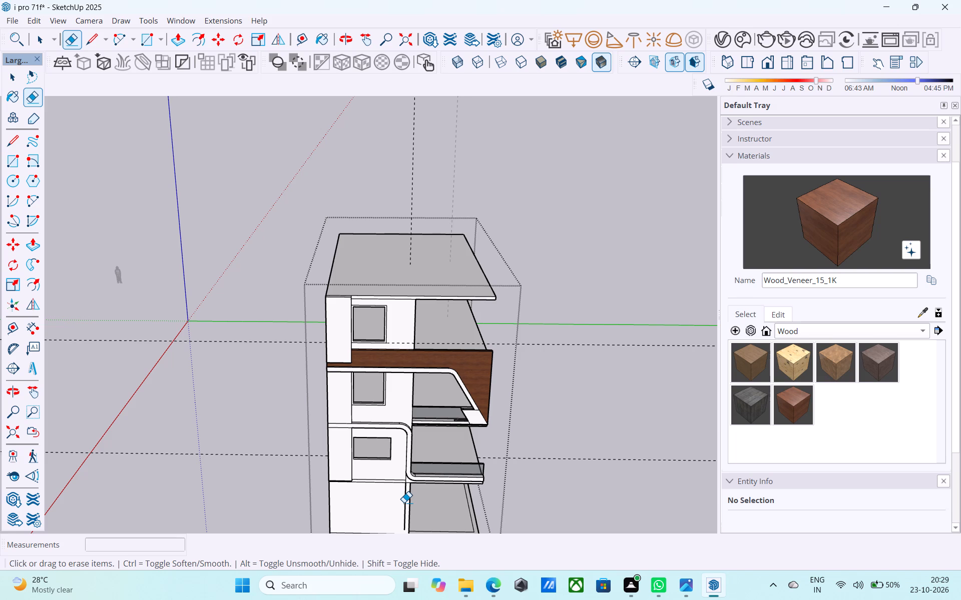
Push/Pull the underside of the corner pier below the lower window 6" down across the thin floor band.
{"action": "scroll", "coordinate": [404, 502], "scroll_direction": "down", "scroll_amount": 6}
{"action": "middle_click_drag", "start_coordinate": [403, 507], "coordinate": [403, 424]}
{"action": "scroll", "coordinate": [398, 372], "scroll_direction": "up", "scroll_amount": 6}
{"action": "middle_click_drag", "start_coordinate": [397, 375], "coordinate": [390, 326]}
{"action": "scroll", "coordinate": [350, 448], "scroll_direction": "up", "scroll_amount": 7}
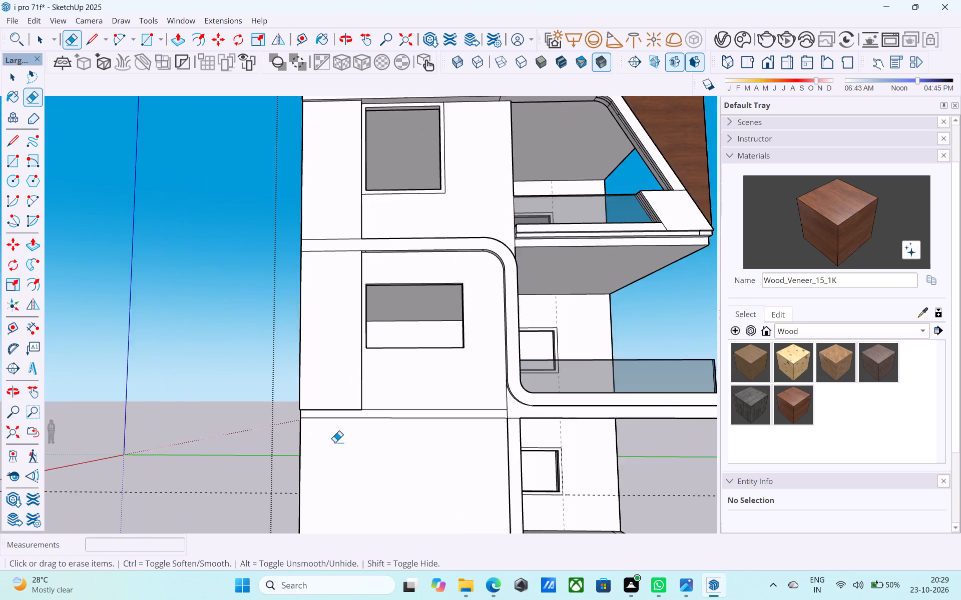
{"action": "scroll", "coordinate": [335, 442], "scroll_direction": "up", "scroll_amount": 2}
{"action": "middle_click_drag", "start_coordinate": [330, 444], "coordinate": [342, 398]}
{"action": "scroll", "coordinate": [362, 272], "scroll_direction": "up", "scroll_amount": 9}
{"action": "middle_click_drag", "start_coordinate": [363, 310], "coordinate": [383, 289]}
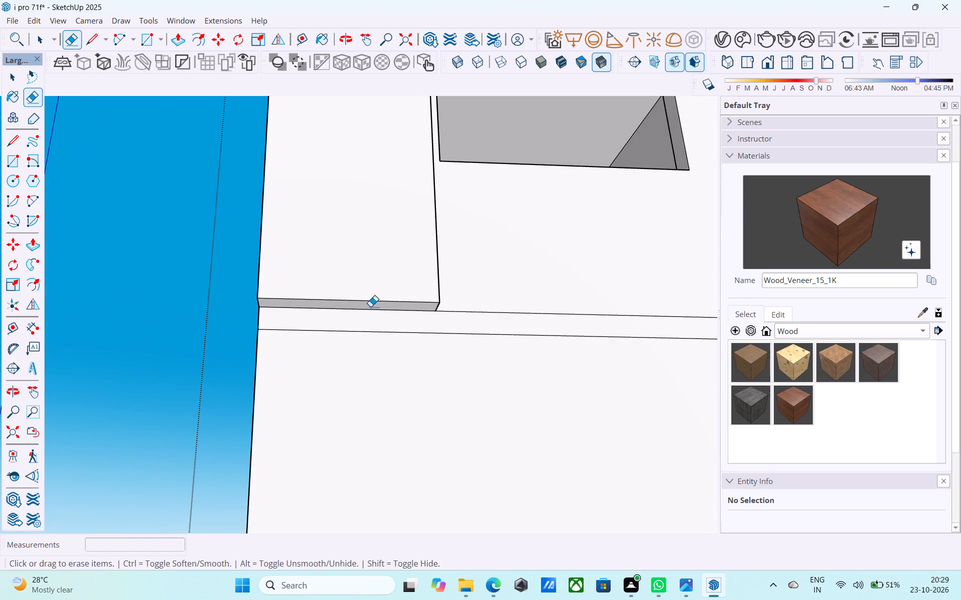
{"action": "key", "text": "space"}
{"action": "scroll", "coordinate": [367, 313], "scroll_direction": "up", "scroll_amount": 4}
{"action": "left_click", "coordinate": [374, 299]}
{"action": "key", "text": "p"}
{"action": "left_click", "coordinate": [374, 299]}
{"action": "scroll", "coordinate": [378, 347], "scroll_direction": "down", "scroll_amount": 2}
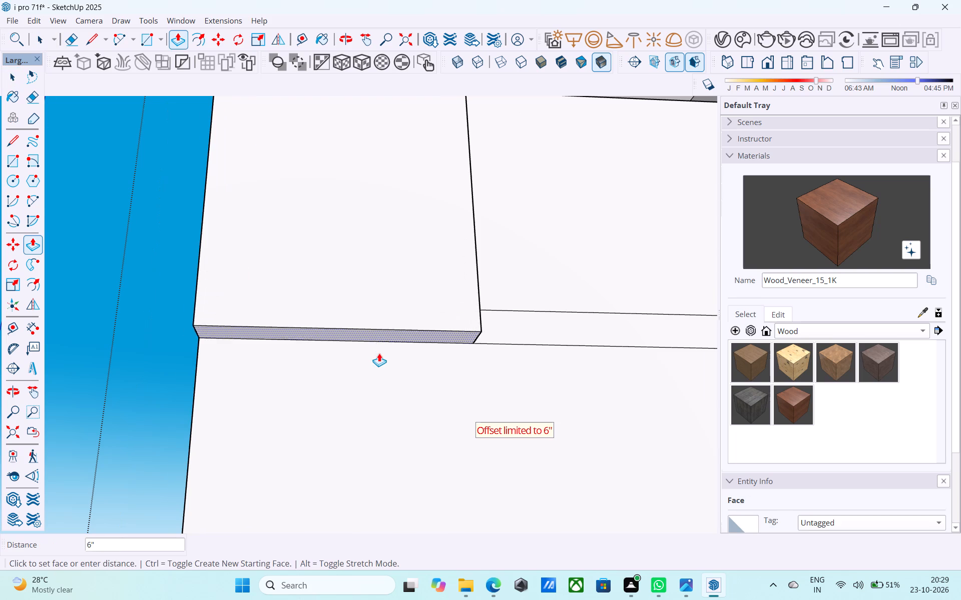
{"action": "scroll", "coordinate": [379, 353], "scroll_direction": "down", "scroll_amount": 9}
{"action": "left_click", "coordinate": [376, 365]}
Push/Pull the corner pier's underside down about 10' 2 5/8", plus about 3 3/8" more, to the bottom edge of the building's base.
{"action": "scroll", "coordinate": [377, 358], "scroll_direction": "up", "scroll_amount": 7}
{"action": "left_click", "coordinate": [377, 334]}
{"action": "scroll", "coordinate": [381, 361], "scroll_direction": "down", "scroll_amount": 20}
{"action": "middle_click_drag", "start_coordinate": [377, 384], "coordinate": [391, 478]}
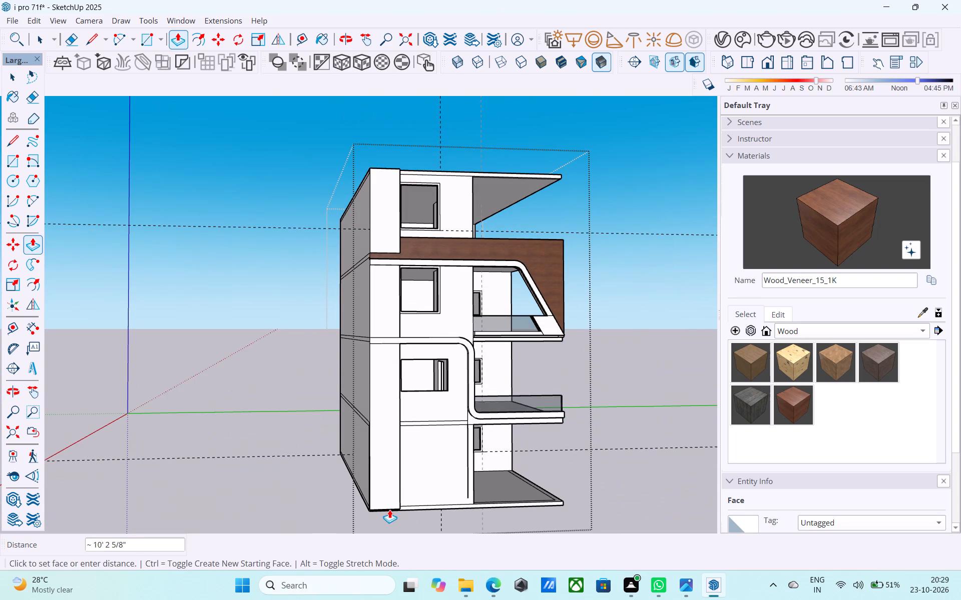
{"action": "left_click", "coordinate": [389, 509]}
{"action": "scroll", "coordinate": [394, 500], "scroll_direction": "up", "scroll_amount": 7}
{"action": "middle_click_drag", "start_coordinate": [386, 498], "coordinate": [307, 403]}
{"action": "scroll", "coordinate": [294, 407], "scroll_direction": "up", "scroll_amount": 8}
{"action": "left_click", "coordinate": [293, 407]}
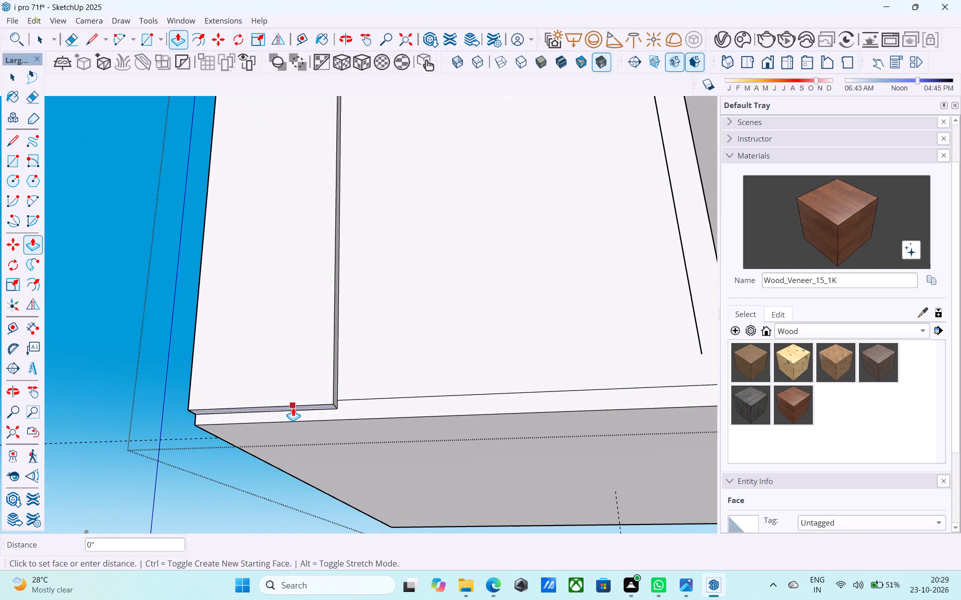
{"action": "left_click", "coordinate": [379, 418]}
Paint the front face of the lower corner pier, below the curved white band, with the Plywood_01_1K wood material.
{"action": "scroll", "coordinate": [387, 338], "scroll_direction": "down", "scroll_amount": 5}
{"action": "middle_click_drag", "start_coordinate": [385, 347], "coordinate": [394, 511]}
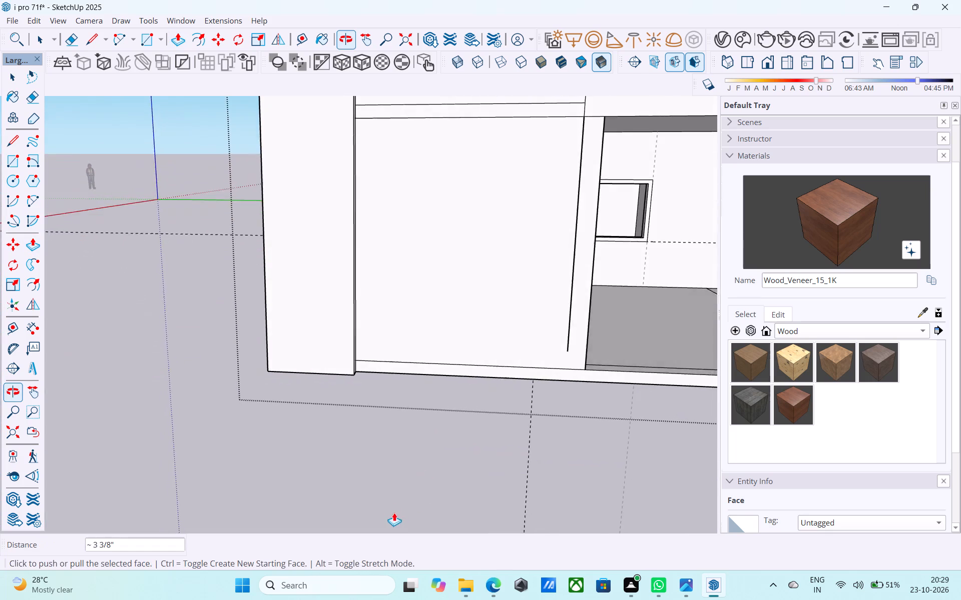
{"action": "scroll", "coordinate": [397, 520], "scroll_direction": "down", "scroll_amount": 11}
{"action": "scroll", "coordinate": [415, 356], "scroll_direction": "down", "scroll_amount": 3}
{"action": "middle_click_drag", "start_coordinate": [415, 356], "coordinate": [419, 490]}
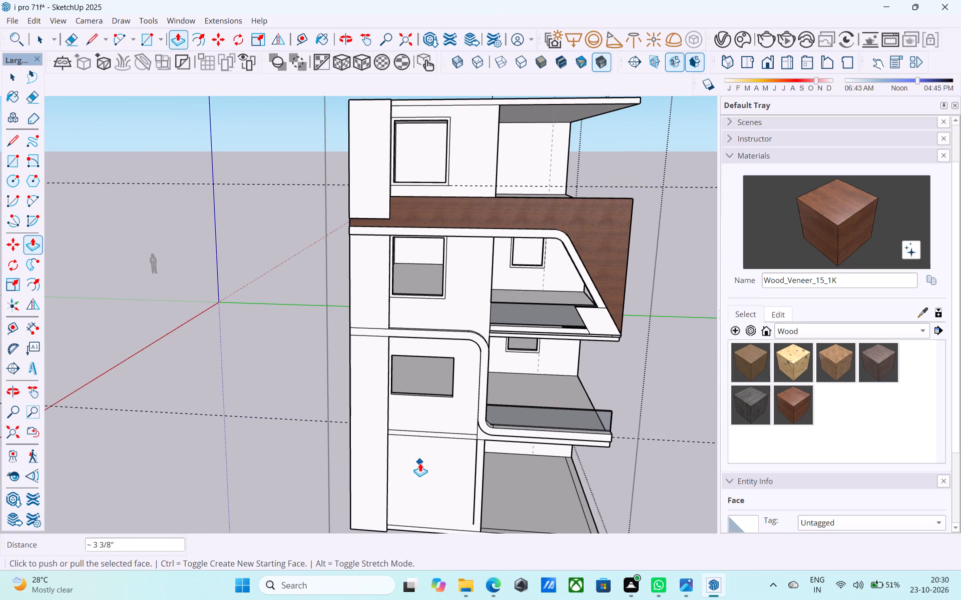
{"action": "middle_click_drag", "start_coordinate": [511, 364], "coordinate": [531, 402]}
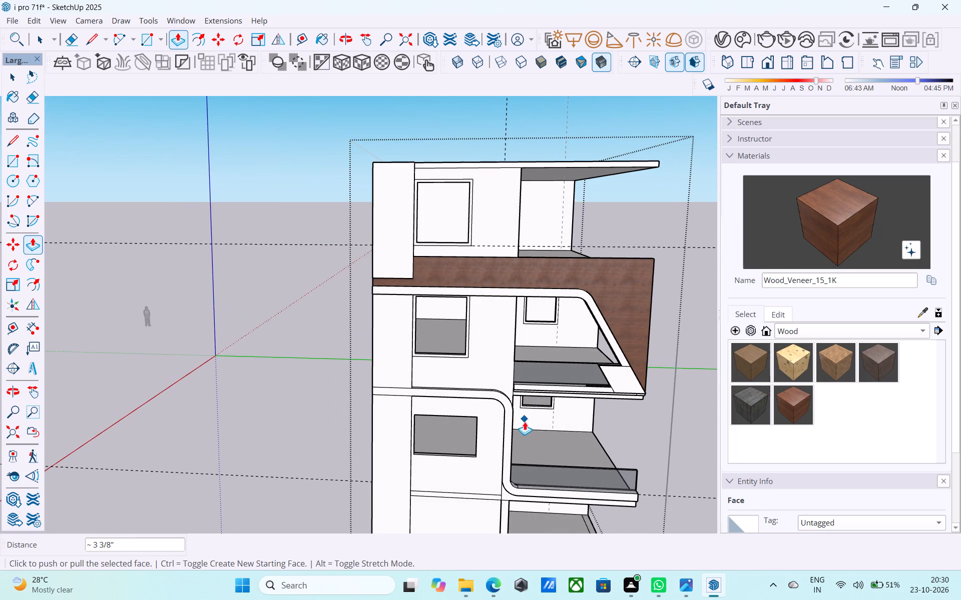
{"action": "middle_click_drag", "start_coordinate": [523, 416], "coordinate": [506, 405], "text": "shift"}
{"action": "left_click", "coordinate": [759, 358]}
{"action": "scroll", "coordinate": [424, 448], "scroll_direction": "up", "scroll_amount": 2}
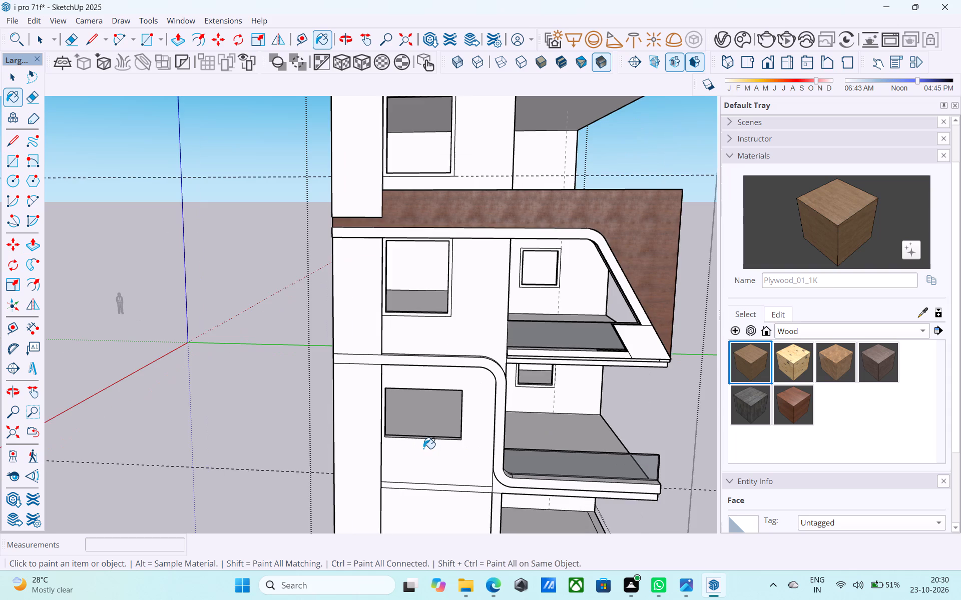
{"action": "middle_click_drag", "start_coordinate": [423, 448], "coordinate": [462, 413]}
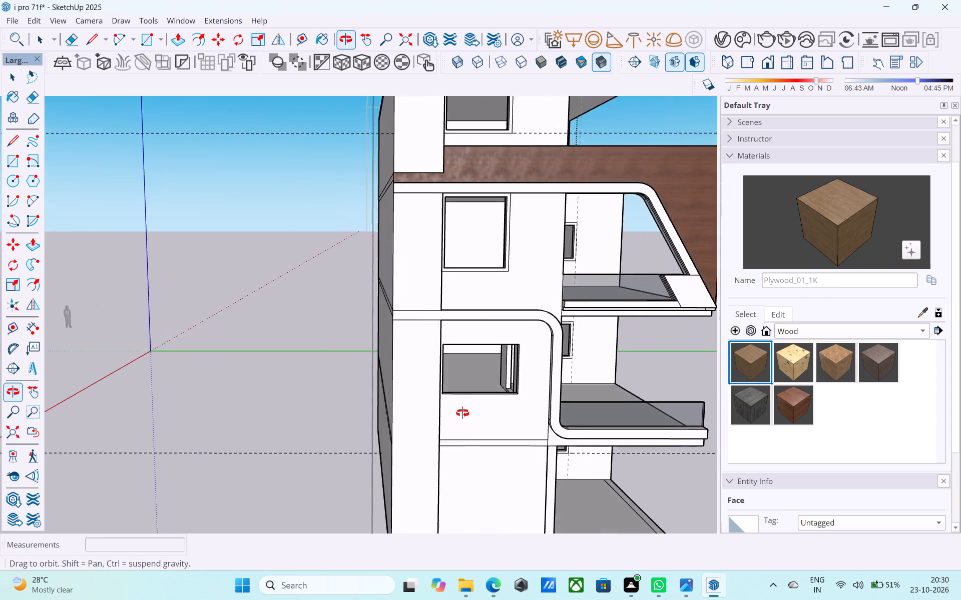
{"action": "middle_click_drag", "start_coordinate": [462, 413], "coordinate": [466, 411]}
{"action": "scroll", "coordinate": [440, 413], "scroll_direction": "up", "scroll_amount": 3}
{"action": "left_click", "coordinate": [438, 413]}
Erase the short stray vertical edge on the front of the upper balcony slab, below the sloping white frame.
{"action": "scroll", "coordinate": [439, 414], "scroll_direction": "down", "scroll_amount": 1}
{"action": "middle_click_drag", "start_coordinate": [439, 414], "coordinate": [352, 428]}
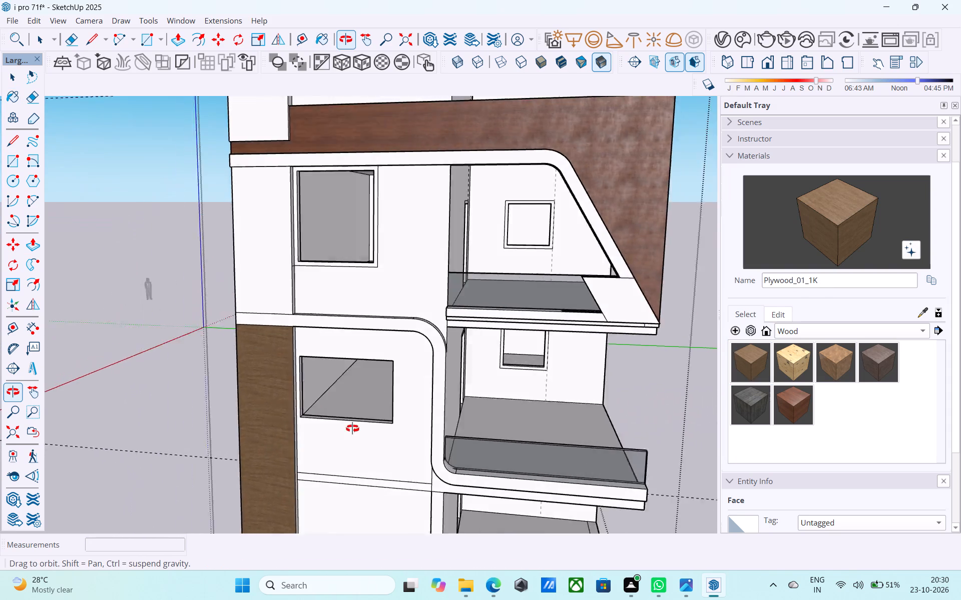
{"action": "middle_click_drag", "start_coordinate": [352, 428], "coordinate": [397, 427]}
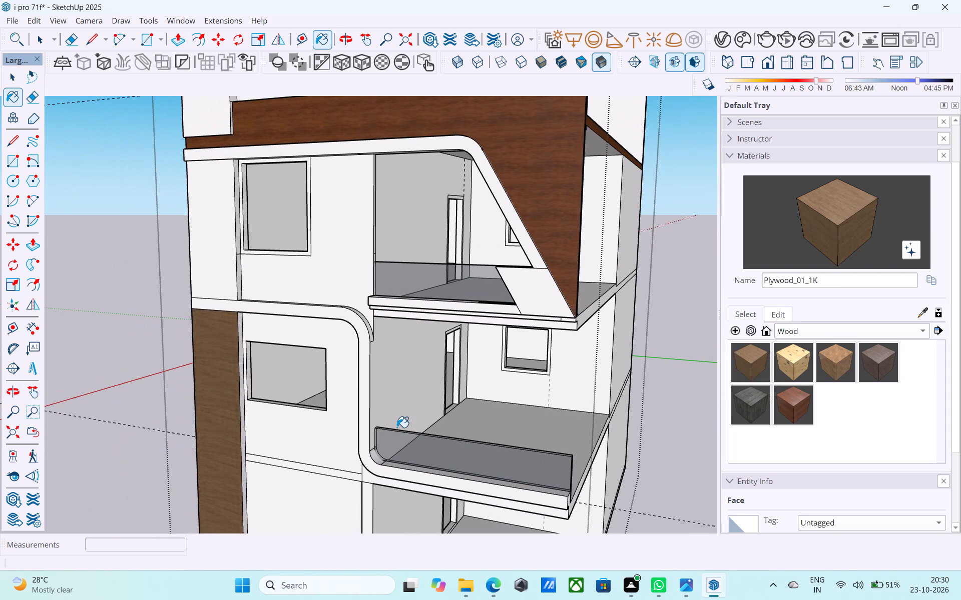
{"action": "middle_click_drag", "start_coordinate": [397, 427], "coordinate": [450, 413]}
{"action": "middle_click_drag", "start_coordinate": [518, 396], "coordinate": [344, 449]}
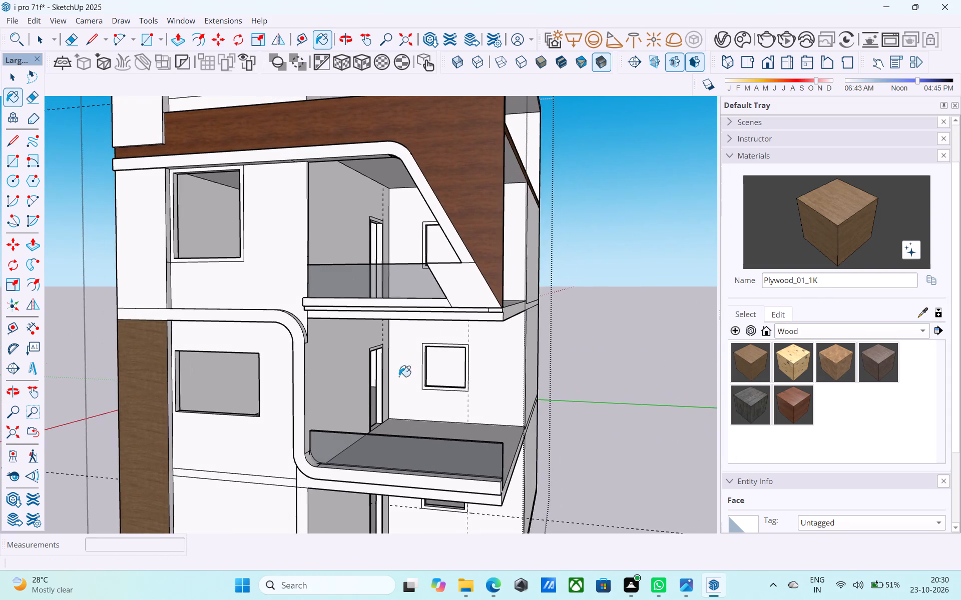
{"action": "scroll", "coordinate": [499, 309], "scroll_direction": "up", "scroll_amount": 9}
{"action": "key", "text": "e"}
{"action": "scroll", "coordinate": [487, 318], "scroll_direction": "up", "scroll_amount": 5}
{"action": "left_click_drag", "start_coordinate": [485, 296], "coordinate": [479, 297]}
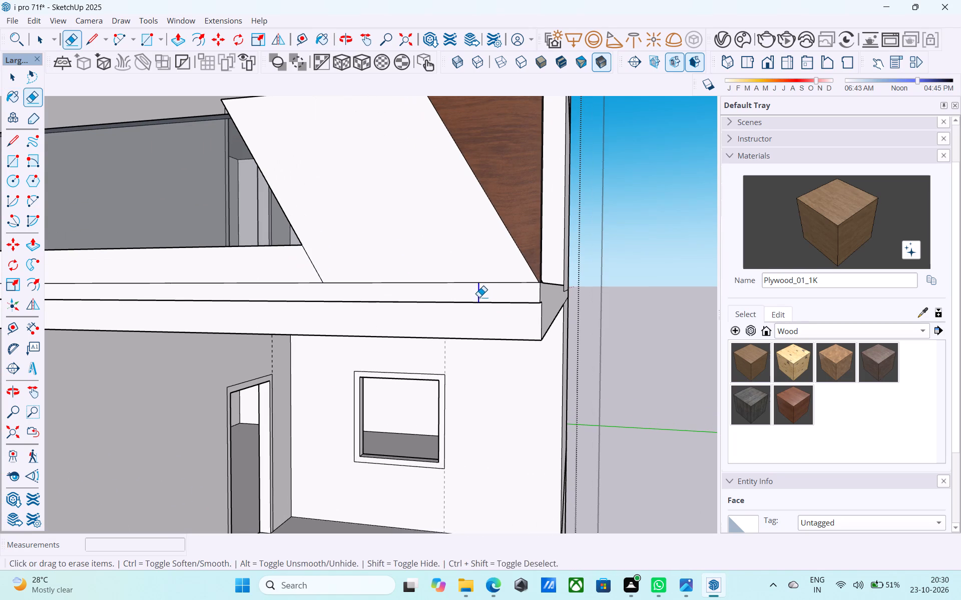
{"action": "left_click_drag", "start_coordinate": [479, 297], "coordinate": [477, 297]}
Erase the horizontal seam line where the sloping white frame meets its wider lower end at the upper balcony.
{"action": "scroll", "coordinate": [473, 331], "scroll_direction": "down", "scroll_amount": 15}
{"action": "middle_click_drag", "start_coordinate": [465, 347], "coordinate": [544, 380]}
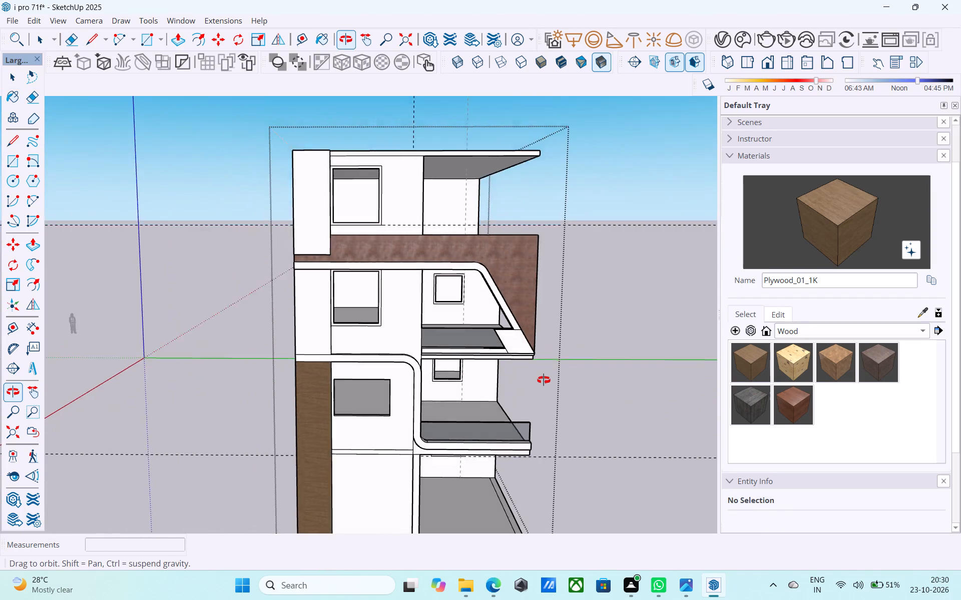
{"action": "middle_click_drag", "start_coordinate": [544, 380], "coordinate": [541, 401]}
{"action": "scroll", "coordinate": [522, 343], "scroll_direction": "up", "scroll_amount": 20}
{"action": "scroll", "coordinate": [522, 343], "scroll_direction": "up", "scroll_amount": 4}
{"action": "key", "text": "e"}
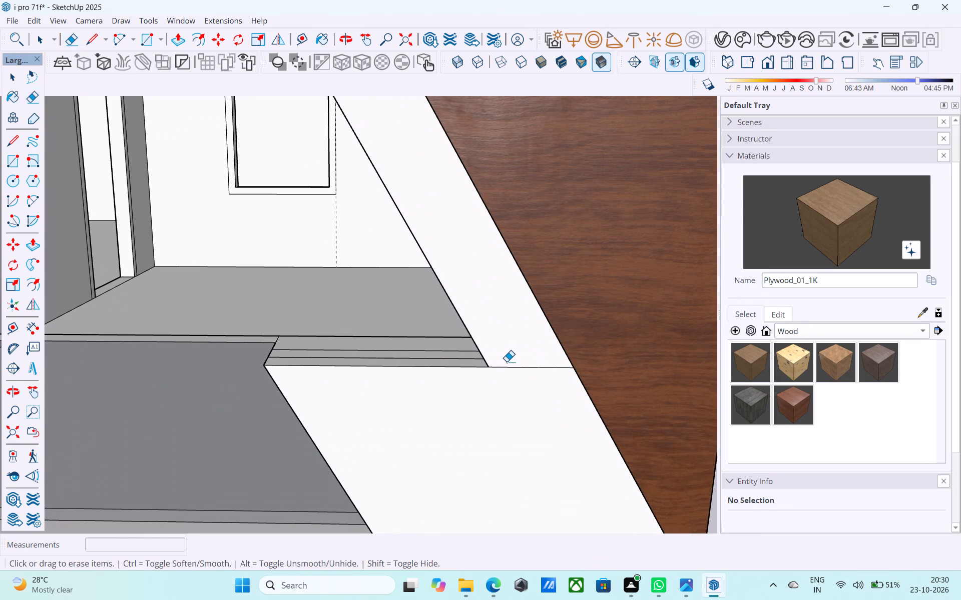
{"action": "left_click_drag", "start_coordinate": [512, 361], "coordinate": [526, 372]}
Examine the dark wood band, the sloping white frame and the balcony from the front, side and below.
{"action": "scroll", "coordinate": [525, 372], "scroll_direction": "down", "scroll_amount": 20}
{"action": "scroll", "coordinate": [525, 372], "scroll_direction": "down", "scroll_amount": 1}
{"action": "middle_click_drag", "start_coordinate": [515, 381], "coordinate": [511, 394], "text": "shift"}
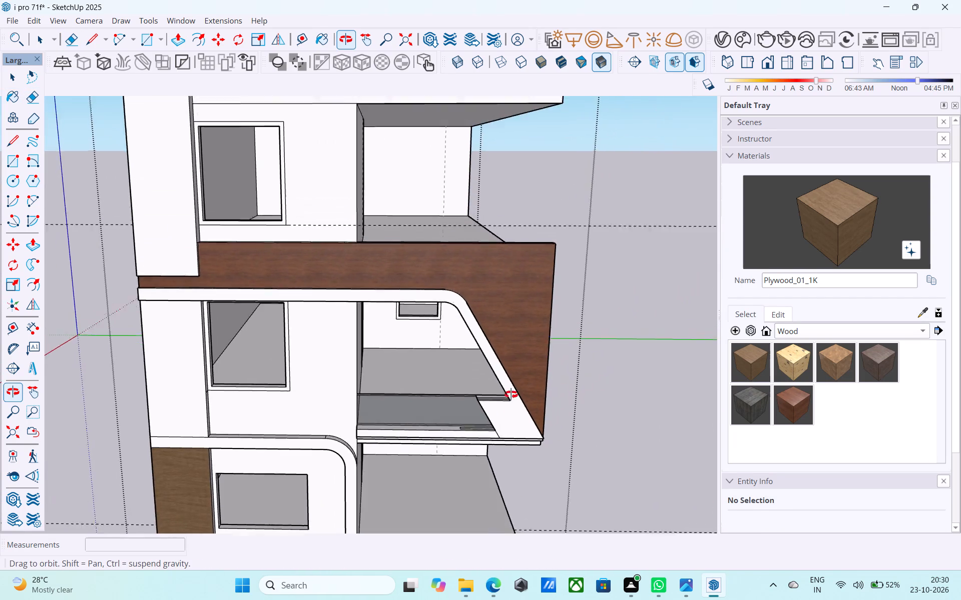
{"action": "middle_click_drag", "start_coordinate": [511, 394], "coordinate": [502, 332], "text": "shift"}
{"action": "middle_click_drag", "start_coordinate": [502, 332], "coordinate": [507, 353], "text": "shift"}
{"action": "scroll", "coordinate": [507, 348], "scroll_direction": "down", "scroll_amount": 4}
{"action": "middle_click_drag", "start_coordinate": [505, 348], "coordinate": [529, 406], "text": "shift"}
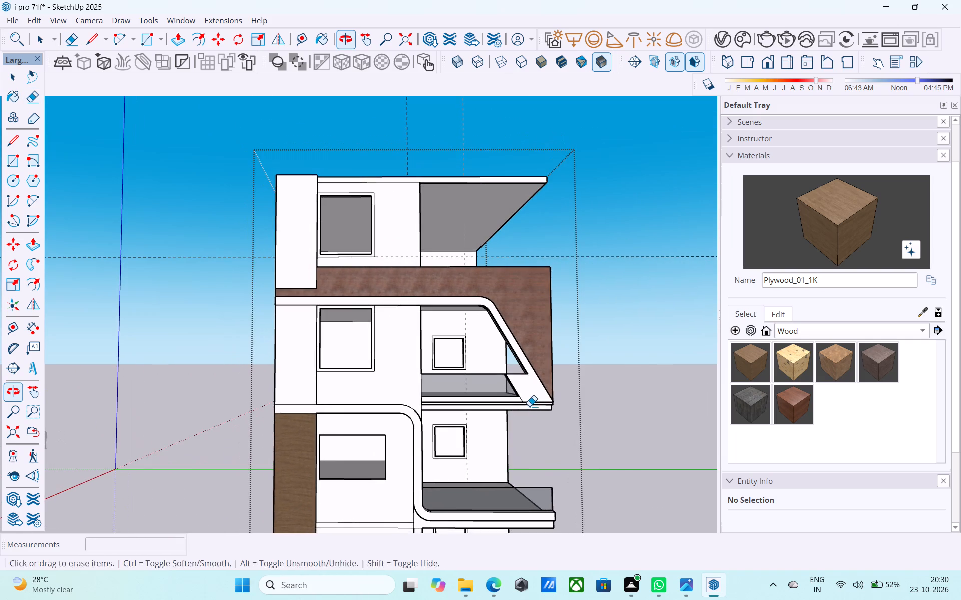
{"action": "scroll", "coordinate": [530, 415], "scroll_direction": "down", "scroll_amount": 3}
{"action": "middle_click_drag", "start_coordinate": [530, 417], "coordinate": [517, 335]}
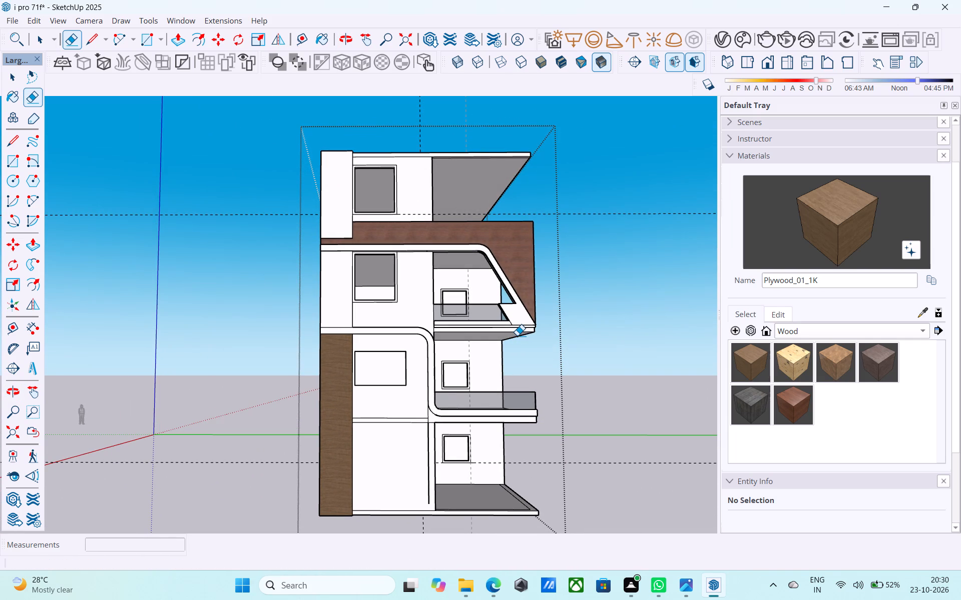
{"action": "middle_click_drag", "start_coordinate": [517, 335], "coordinate": [511, 337]}
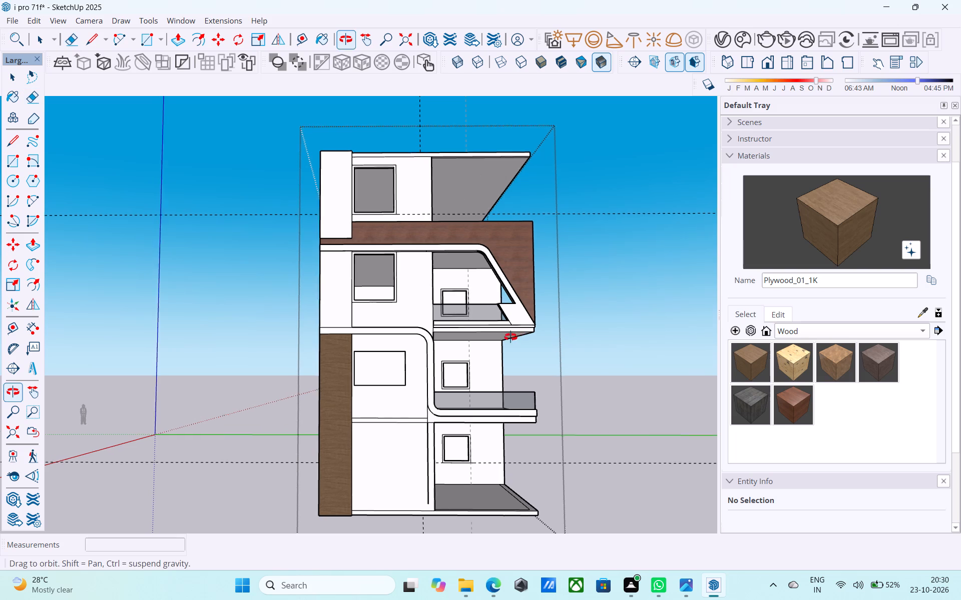
{"action": "middle_click_drag", "start_coordinate": [511, 337], "coordinate": [481, 325]}
{"action": "scroll", "coordinate": [480, 273], "scroll_direction": "down", "scroll_amount": 2}
{"action": "middle_click_drag", "start_coordinate": [480, 273], "coordinate": [479, 295]}
{"action": "scroll", "coordinate": [479, 295], "scroll_direction": "up", "scroll_amount": 4}
{"action": "middle_click_drag", "start_coordinate": [466, 299], "coordinate": [371, 325]}
{"action": "scroll", "coordinate": [370, 325], "scroll_direction": "down", "scroll_amount": 3}
{"action": "middle_click_drag", "start_coordinate": [370, 325], "coordinate": [364, 295]}
{"action": "scroll", "coordinate": [348, 273], "scroll_direction": "up", "scroll_amount": 5}
{"action": "middle_click_drag", "start_coordinate": [348, 274], "coordinate": [366, 265]}
{"action": "middle_click_drag", "start_coordinate": [330, 347], "coordinate": [341, 356]}
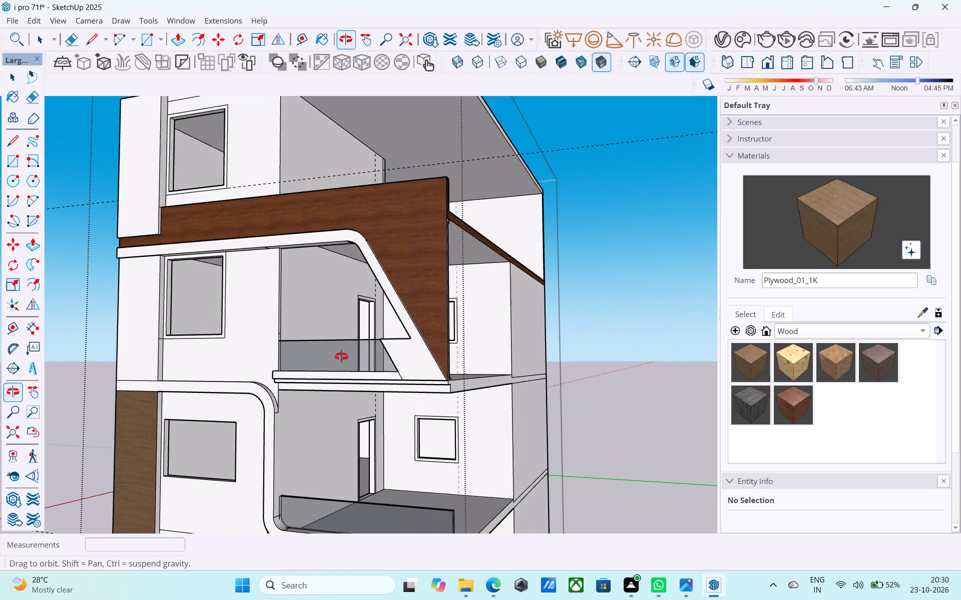
{"action": "middle_click_drag", "start_coordinate": [341, 356], "coordinate": [276, 321]}
{"action": "scroll", "coordinate": [180, 283], "scroll_direction": "down", "scroll_amount": 2}
{"action": "middle_click_drag", "start_coordinate": [246, 345], "coordinate": [289, 379]}
{"action": "scroll", "coordinate": [337, 251], "scroll_direction": "up", "scroll_amount": 12}
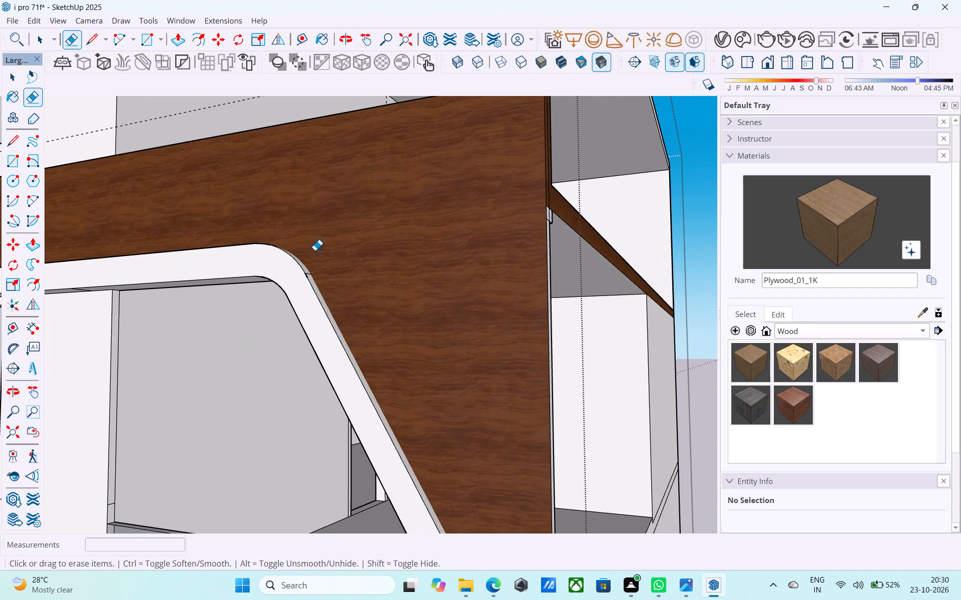
{"action": "scroll", "coordinate": [315, 250], "scroll_direction": "down", "scroll_amount": 12}
{"action": "middle_click_drag", "start_coordinate": [315, 250], "coordinate": [323, 276]}
{"action": "scroll", "coordinate": [304, 247], "scroll_direction": "down", "scroll_amount": 4}
{"action": "middle_click_drag", "start_coordinate": [305, 259], "coordinate": [506, 282]}
{"action": "scroll", "coordinate": [506, 282], "scroll_direction": "up", "scroll_amount": 6}
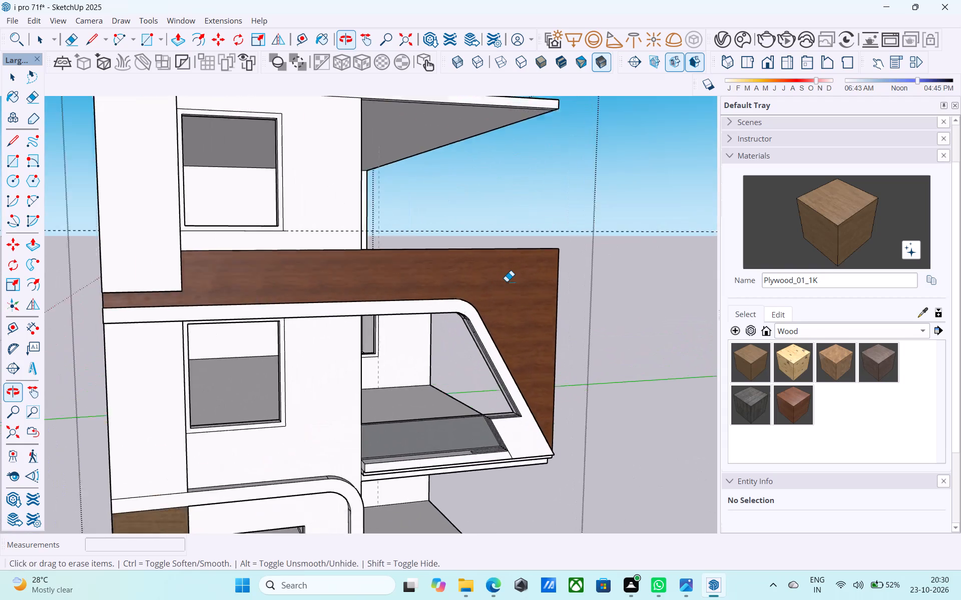
{"action": "scroll", "coordinate": [507, 281], "scroll_direction": "up", "scroll_amount": 1}
{"action": "scroll", "coordinate": [507, 281], "scroll_direction": "down", "scroll_amount": 7}
{"action": "middle_click_drag", "start_coordinate": [505, 293], "coordinate": [497, 275]}
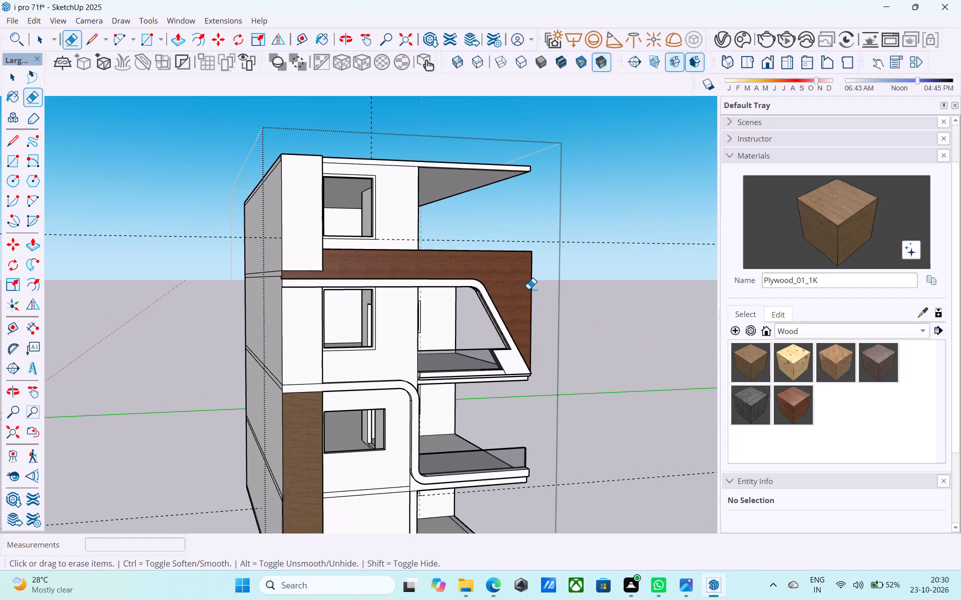
{"action": "scroll", "coordinate": [528, 292], "scroll_direction": "down", "scroll_amount": 6}
{"action": "middle_click_drag", "start_coordinate": [526, 292], "coordinate": [496, 310]}
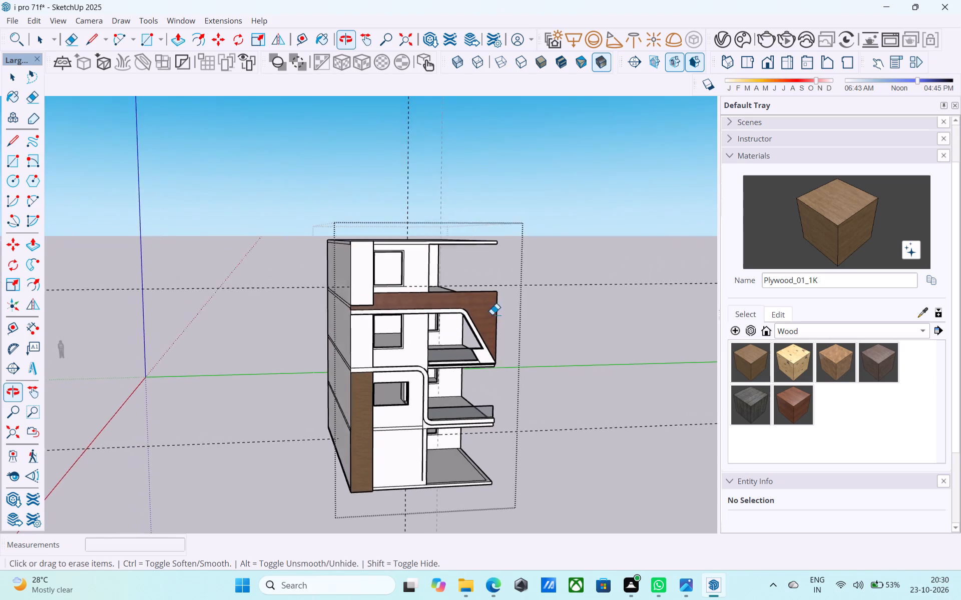
{"action": "scroll", "coordinate": [469, 322], "scroll_direction": "up", "scroll_amount": 11}
{"action": "scroll", "coordinate": [457, 320], "scroll_direction": "down", "scroll_amount": 6}
{"action": "middle_click_drag", "start_coordinate": [455, 324], "coordinate": [460, 274]}
{"action": "scroll", "coordinate": [460, 274], "scroll_direction": "up", "scroll_amount": 6}
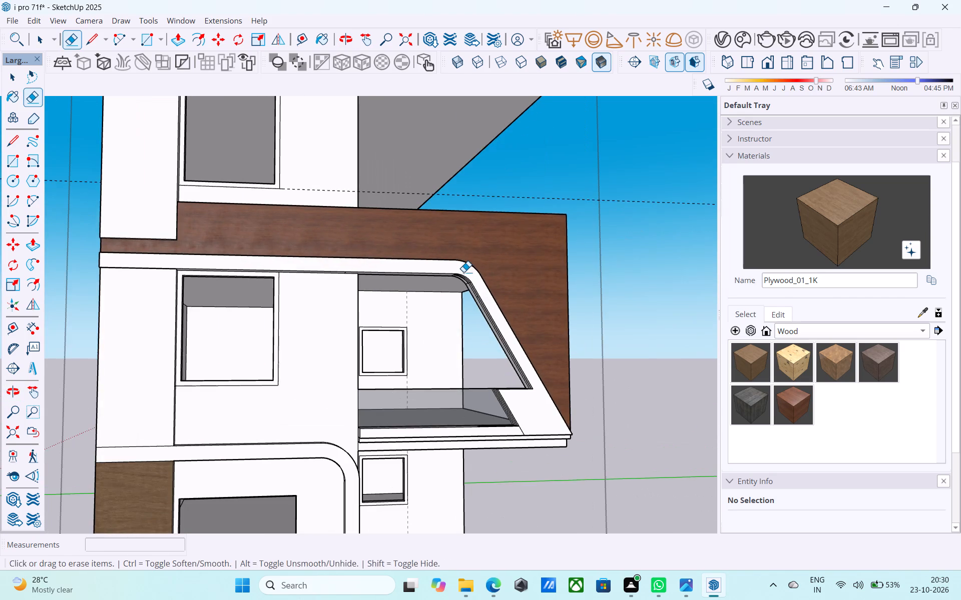
{"action": "middle_click_drag", "start_coordinate": [463, 272], "coordinate": [303, 332]}
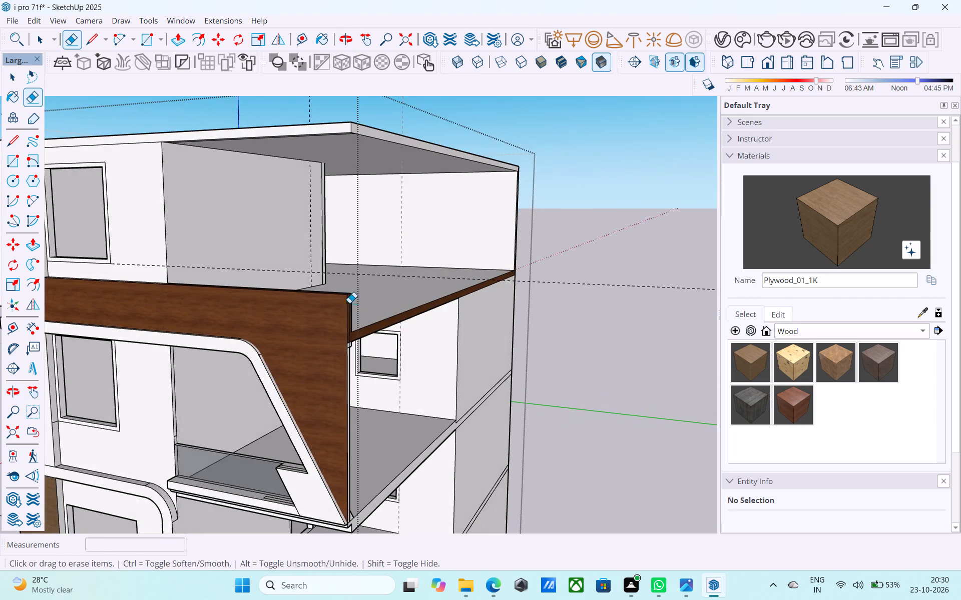
Examine the whole building from above, front and below to review the facade with the wood-clad lower pier.
{"action": "scroll", "coordinate": [394, 279], "scroll_direction": "down", "scroll_amount": 5}
{"action": "middle_click_drag", "start_coordinate": [394, 278], "coordinate": [392, 350]}
{"action": "scroll", "coordinate": [402, 350], "scroll_direction": "down", "scroll_amount": 5}
{"action": "middle_click_drag", "start_coordinate": [401, 351], "coordinate": [395, 326]}
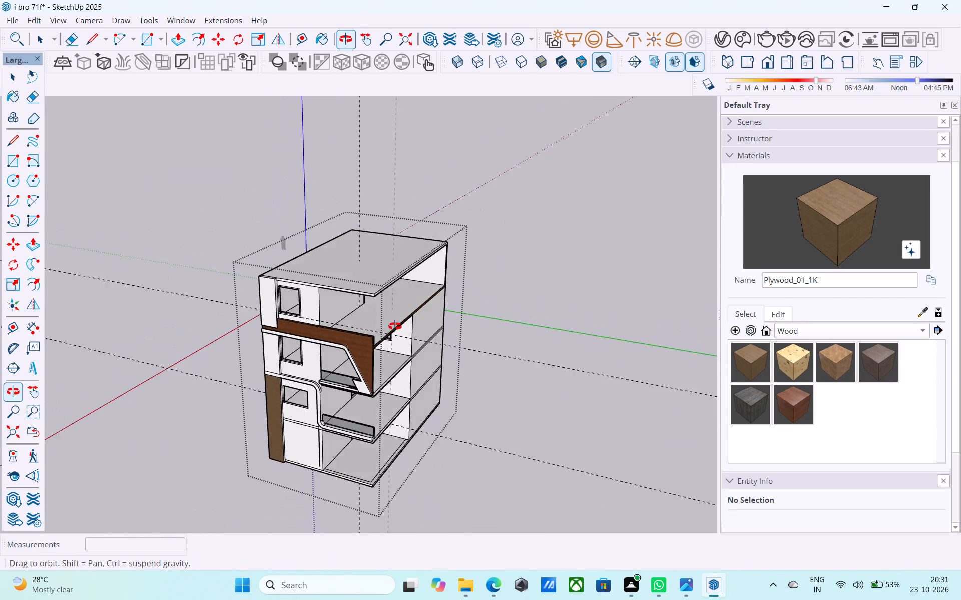
{"action": "middle_click_drag", "start_coordinate": [395, 326], "coordinate": [401, 309]}
{"action": "scroll", "coordinate": [361, 286], "scroll_direction": "up", "scroll_amount": 5}
{"action": "middle_click_drag", "start_coordinate": [360, 283], "coordinate": [418, 241]}
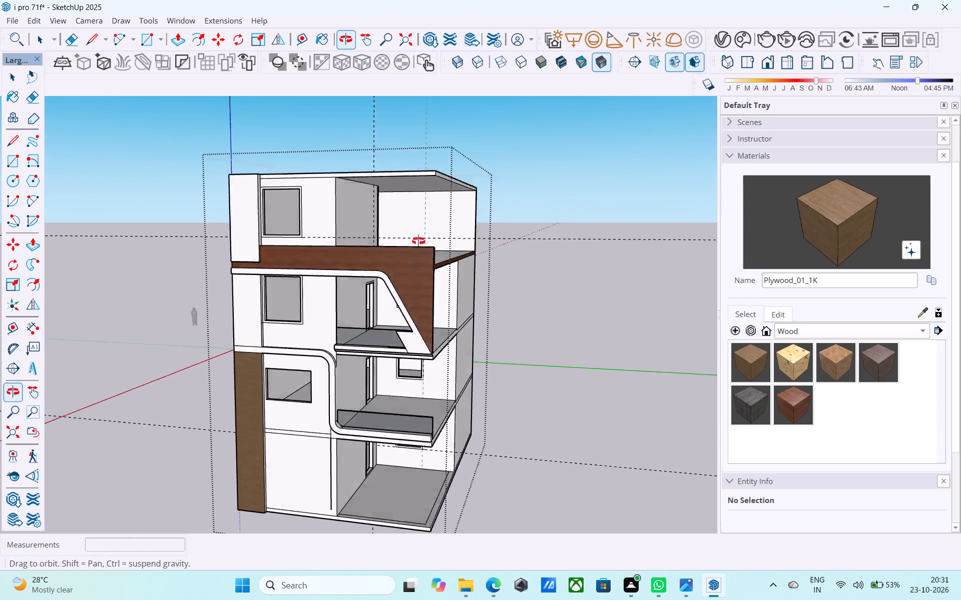
{"action": "middle_click_drag", "start_coordinate": [418, 241], "coordinate": [468, 237]}
{"action": "middle_click_drag", "start_coordinate": [443, 275], "coordinate": [452, 286]}
{"action": "scroll", "coordinate": [452, 286], "scroll_direction": "up", "scroll_amount": 3}
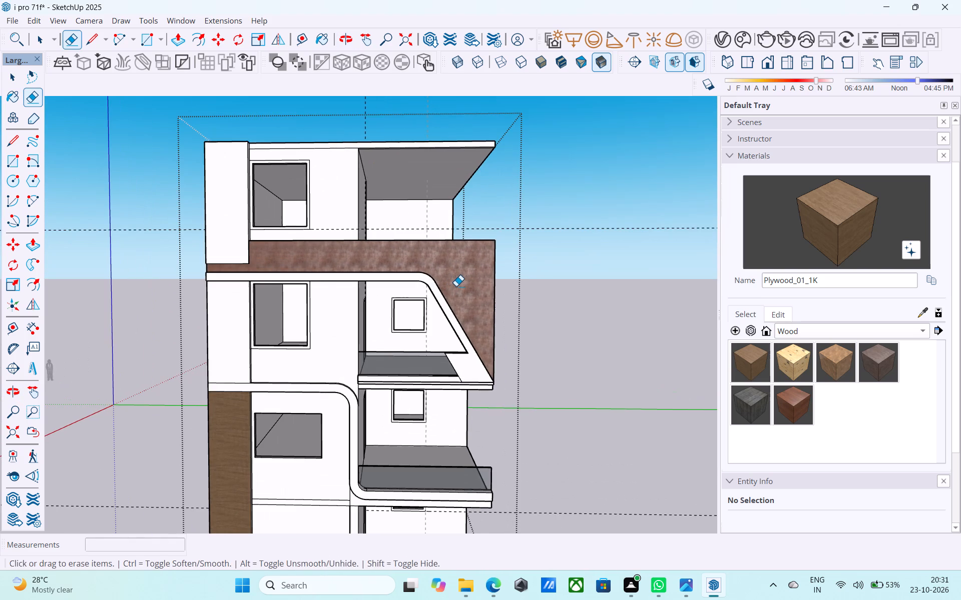
{"action": "scroll", "coordinate": [456, 286], "scroll_direction": "down", "scroll_amount": 2}
{"action": "middle_click_drag", "start_coordinate": [456, 286], "coordinate": [453, 277]}
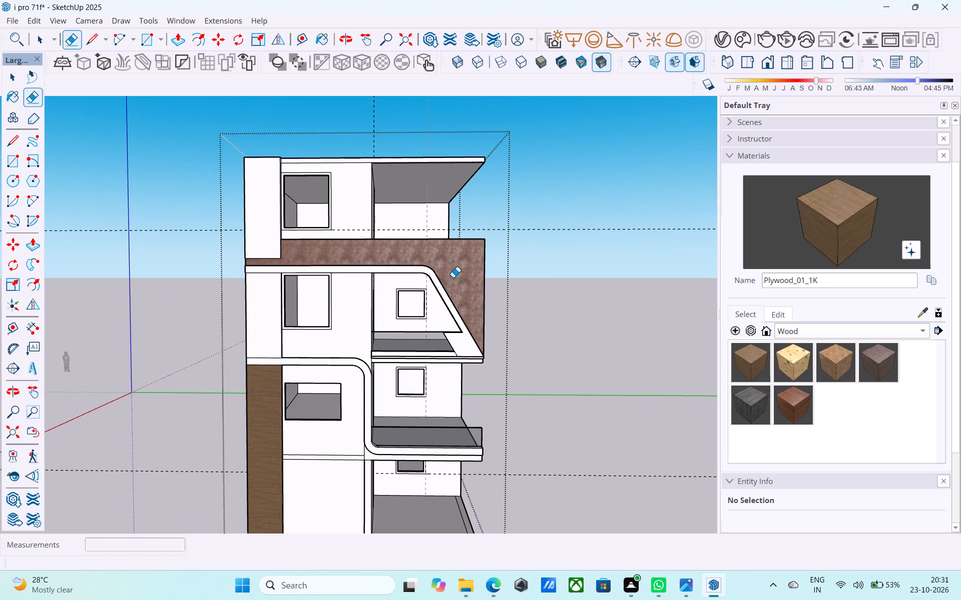
{"action": "middle_click_drag", "start_coordinate": [453, 277], "coordinate": [439, 276]}
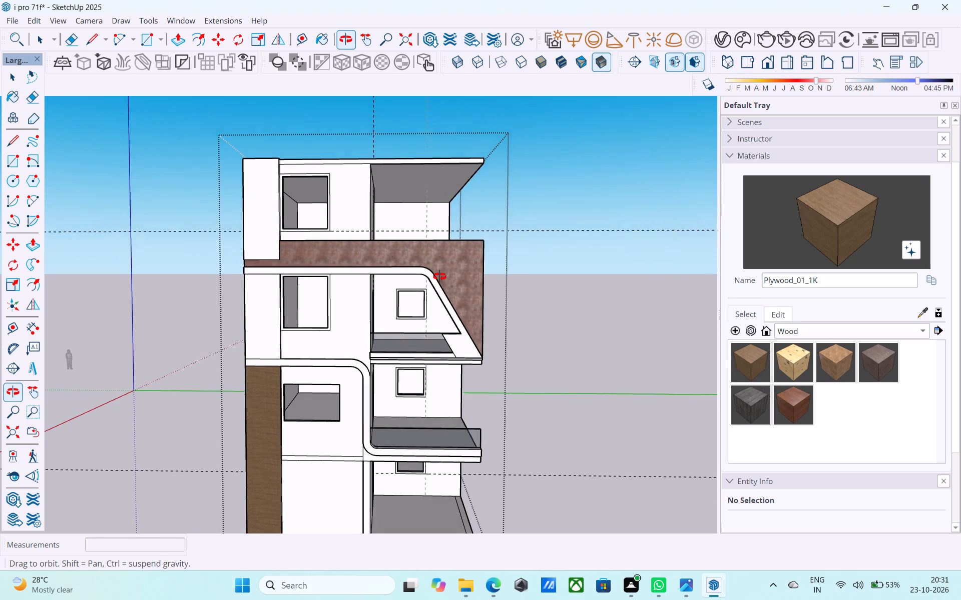
{"action": "middle_click_drag", "start_coordinate": [439, 276], "coordinate": [439, 276]}
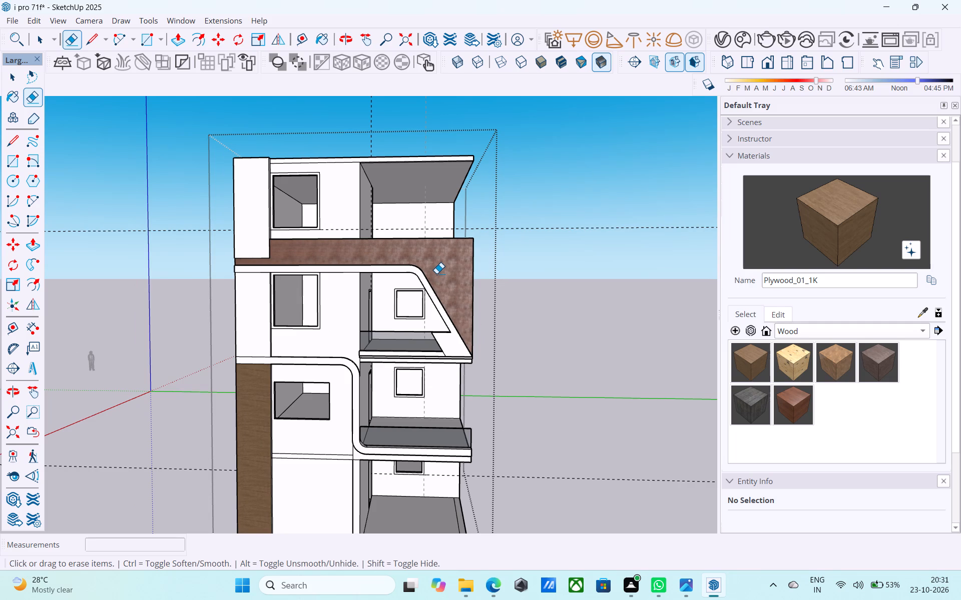
{"action": "scroll", "coordinate": [436, 273], "scroll_direction": "down", "scroll_amount": 6}
{"action": "middle_click_drag", "start_coordinate": [436, 273], "coordinate": [433, 306]}
{"action": "scroll", "coordinate": [374, 200], "scroll_direction": "up", "scroll_amount": 5}
{"action": "scroll", "coordinate": [391, 249], "scroll_direction": "up", "scroll_amount": 2}
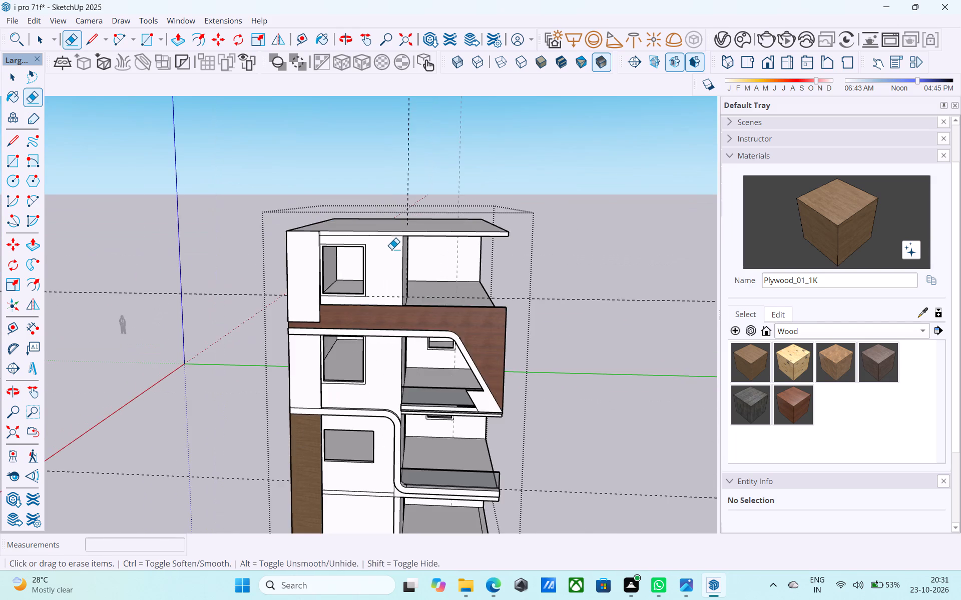
{"action": "scroll", "coordinate": [391, 249], "scroll_direction": "up", "scroll_amount": 2}
{"action": "middle_click_drag", "start_coordinate": [391, 249], "coordinate": [380, 221]}
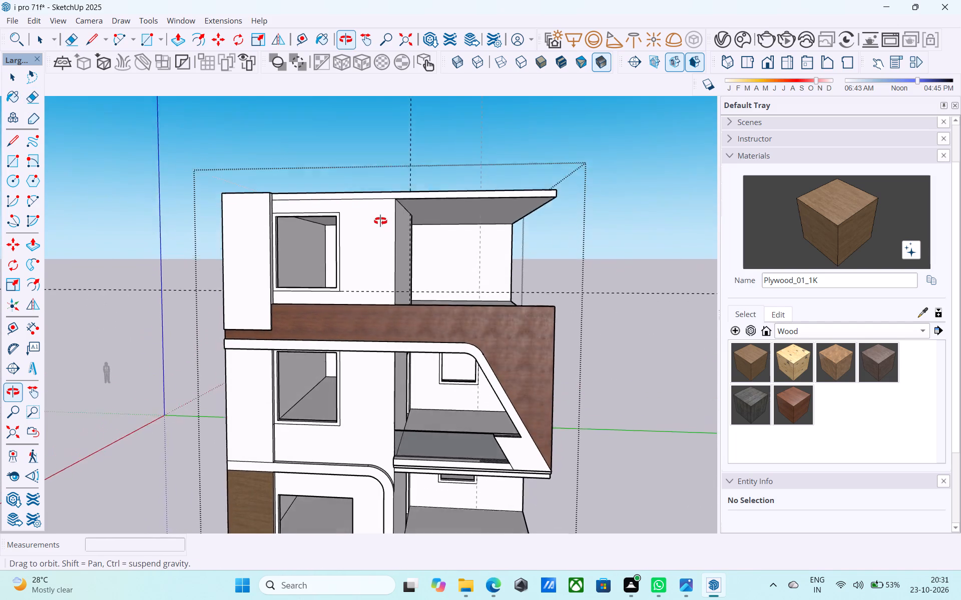
{"action": "middle_click_drag", "start_coordinate": [380, 221], "coordinate": [380, 162]}
{"action": "middle_click_drag", "start_coordinate": [353, 318], "coordinate": [298, 247]}
{"action": "scroll", "coordinate": [317, 257], "scroll_direction": "down", "scroll_amount": 3}
{"action": "middle_click_drag", "start_coordinate": [307, 270], "coordinate": [303, 308]}
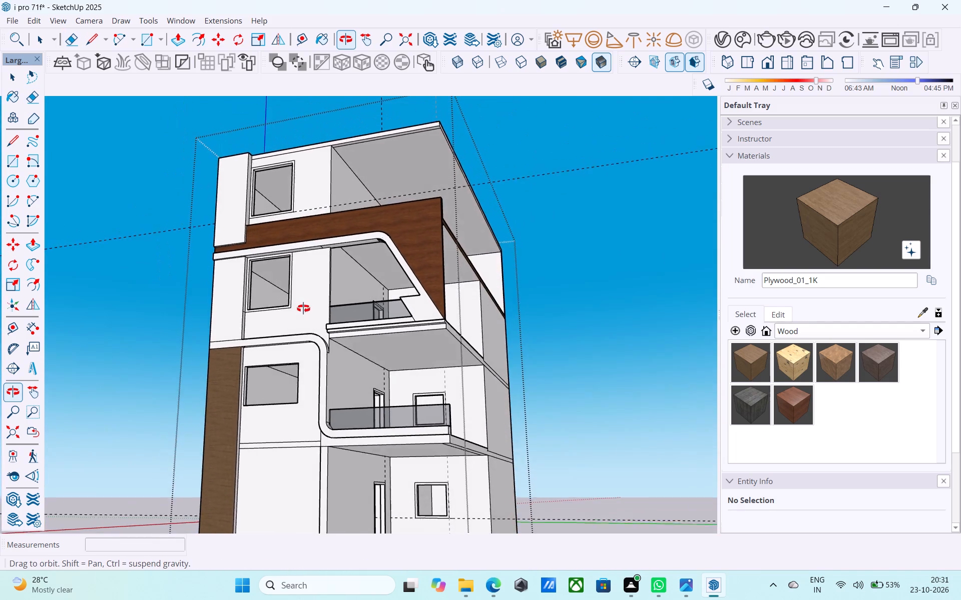
{"action": "middle_click_drag", "start_coordinate": [303, 308], "coordinate": [369, 372]}
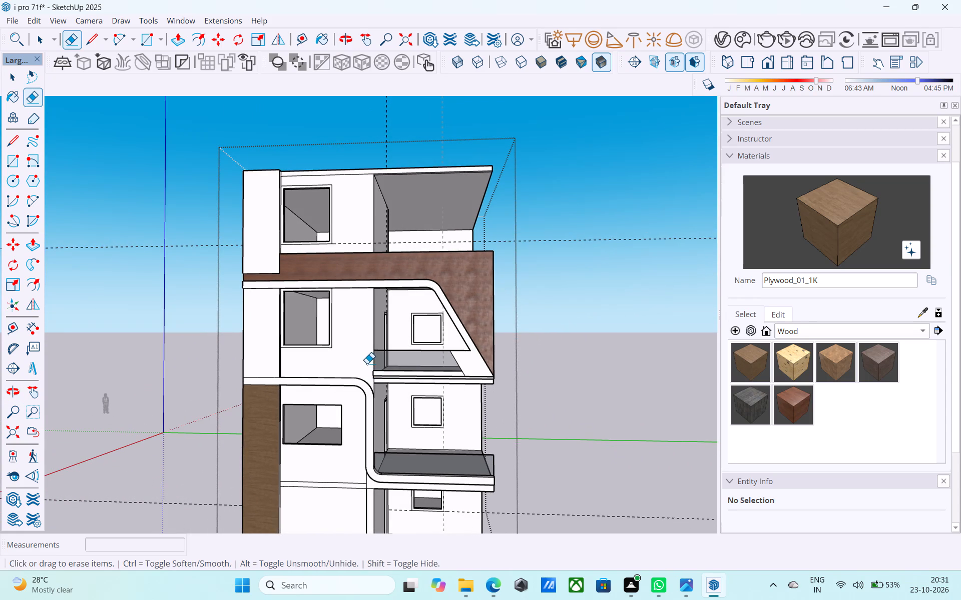
{"action": "middle_click_drag", "start_coordinate": [456, 293], "coordinate": [441, 378]}
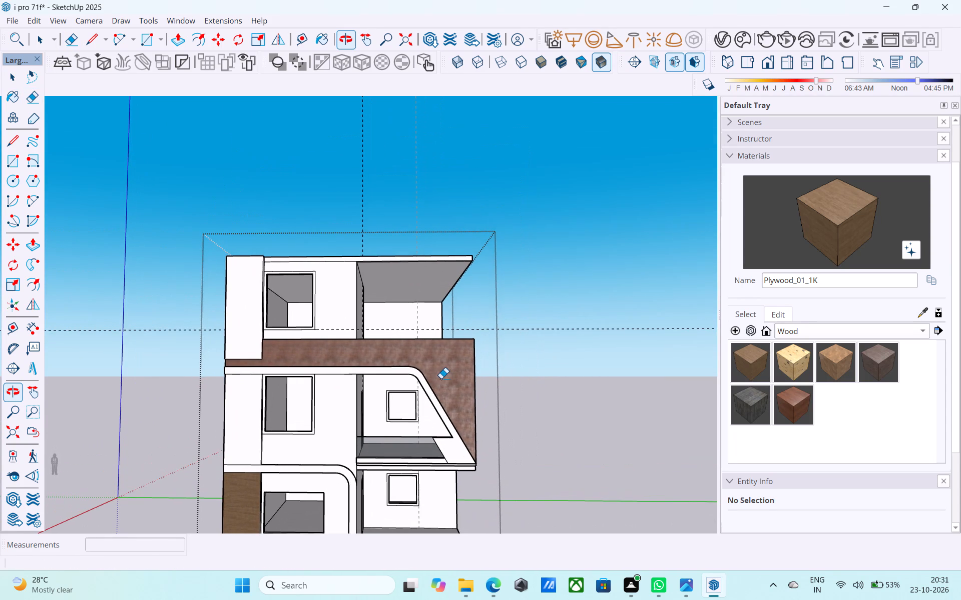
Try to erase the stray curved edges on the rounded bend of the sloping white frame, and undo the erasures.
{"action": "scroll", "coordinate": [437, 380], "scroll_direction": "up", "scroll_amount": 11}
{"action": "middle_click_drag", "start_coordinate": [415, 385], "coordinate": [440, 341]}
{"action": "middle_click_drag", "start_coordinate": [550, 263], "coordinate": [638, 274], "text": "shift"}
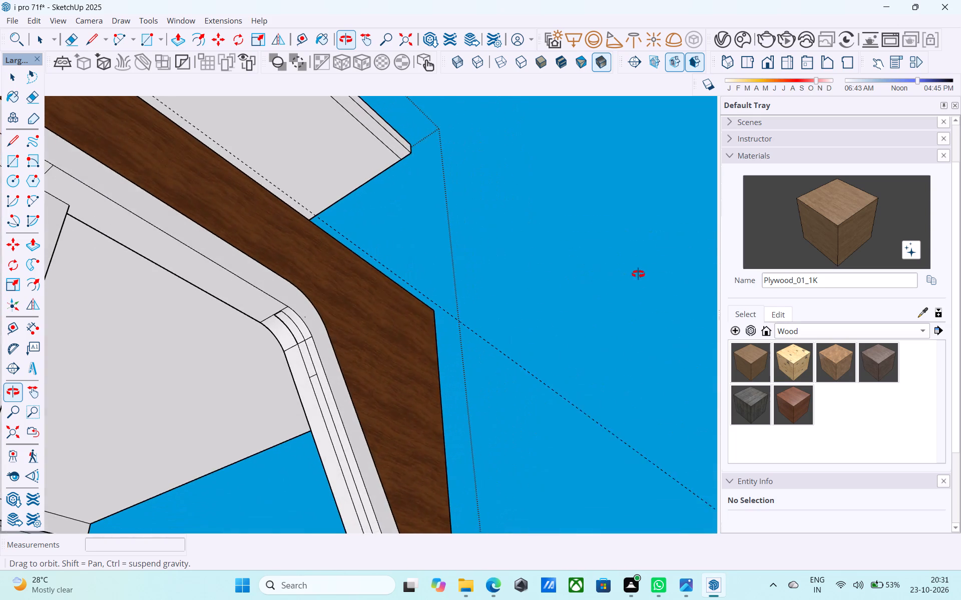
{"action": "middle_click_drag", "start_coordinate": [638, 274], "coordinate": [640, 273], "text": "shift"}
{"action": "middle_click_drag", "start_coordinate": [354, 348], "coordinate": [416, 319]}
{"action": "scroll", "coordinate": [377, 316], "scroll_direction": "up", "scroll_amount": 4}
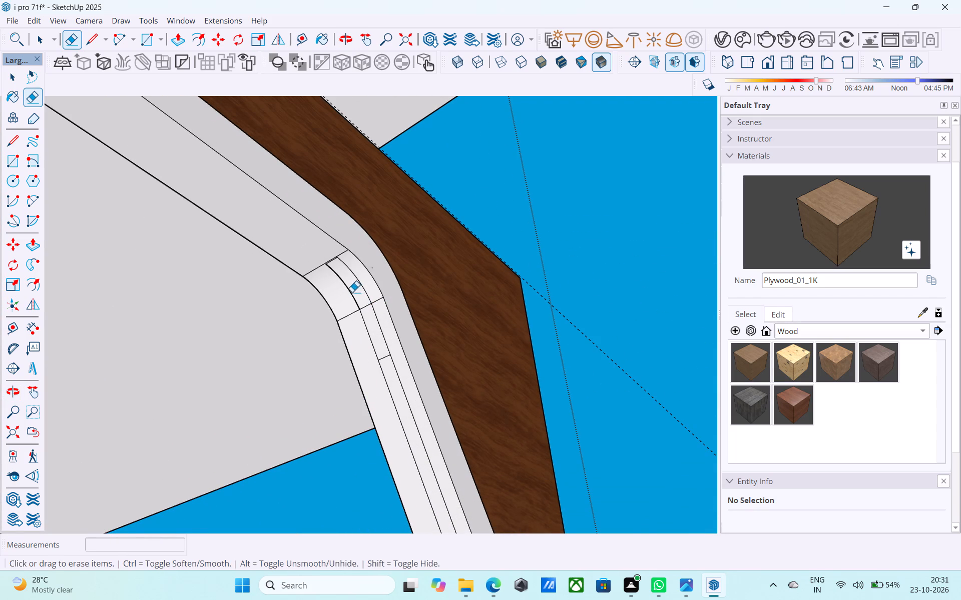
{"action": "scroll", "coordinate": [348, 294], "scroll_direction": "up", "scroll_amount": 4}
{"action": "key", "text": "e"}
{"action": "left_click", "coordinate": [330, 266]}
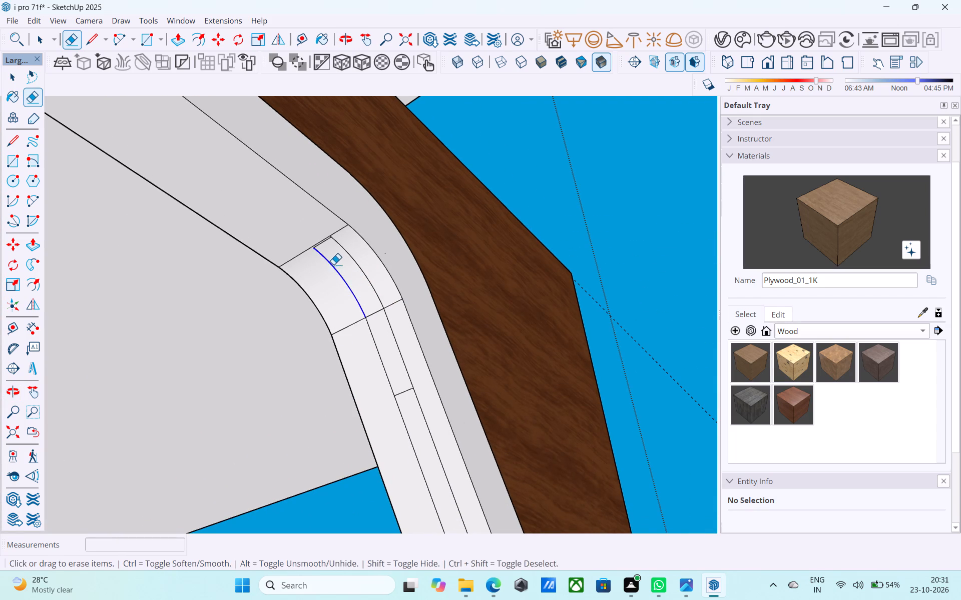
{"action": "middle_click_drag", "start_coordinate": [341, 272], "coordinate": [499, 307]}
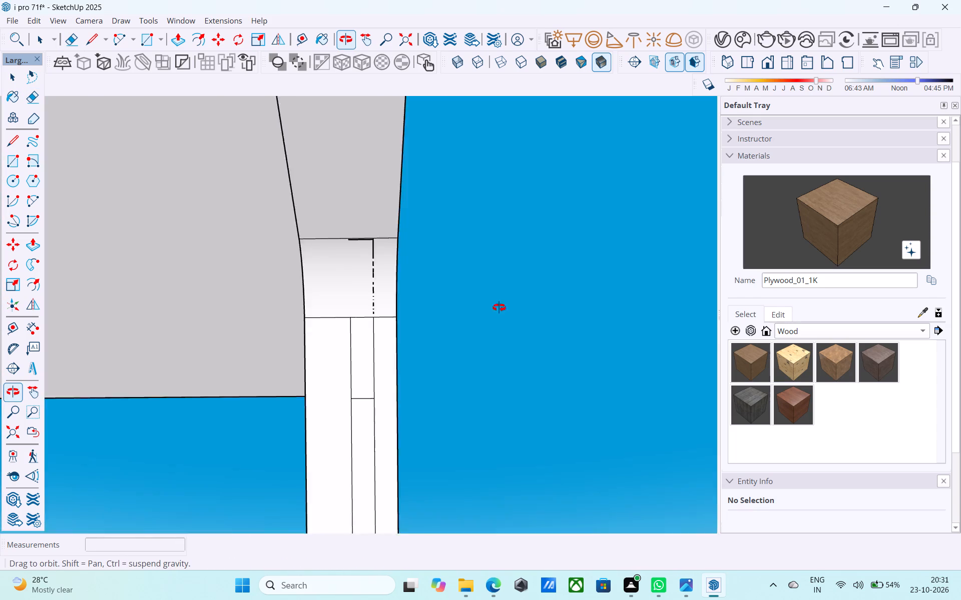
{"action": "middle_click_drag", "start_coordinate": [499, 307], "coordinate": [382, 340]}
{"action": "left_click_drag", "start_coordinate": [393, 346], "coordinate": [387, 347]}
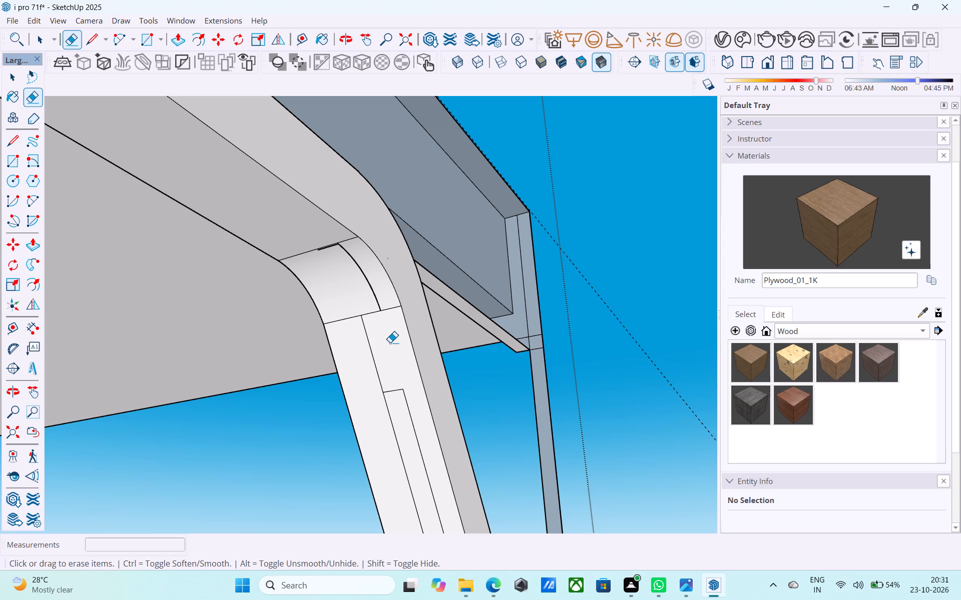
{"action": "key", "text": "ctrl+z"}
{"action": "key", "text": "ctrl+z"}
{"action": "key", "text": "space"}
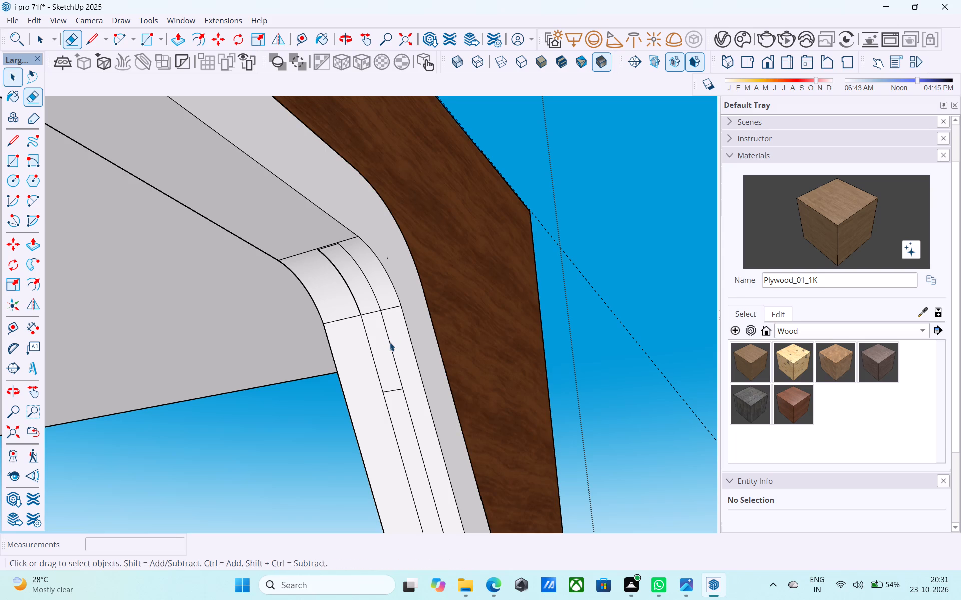
Save the model.
{"action": "key", "text": "ctrl+s"}
Examine the dark wood band and the sloping white frame from the front, the side and the end of the band.
{"action": "scroll", "coordinate": [427, 242], "scroll_direction": "down", "scroll_amount": 3}
{"action": "middle_click_drag", "start_coordinate": [427, 245], "coordinate": [123, 471]}
{"action": "middle_click_drag", "start_coordinate": [549, 262], "coordinate": [338, 276]}
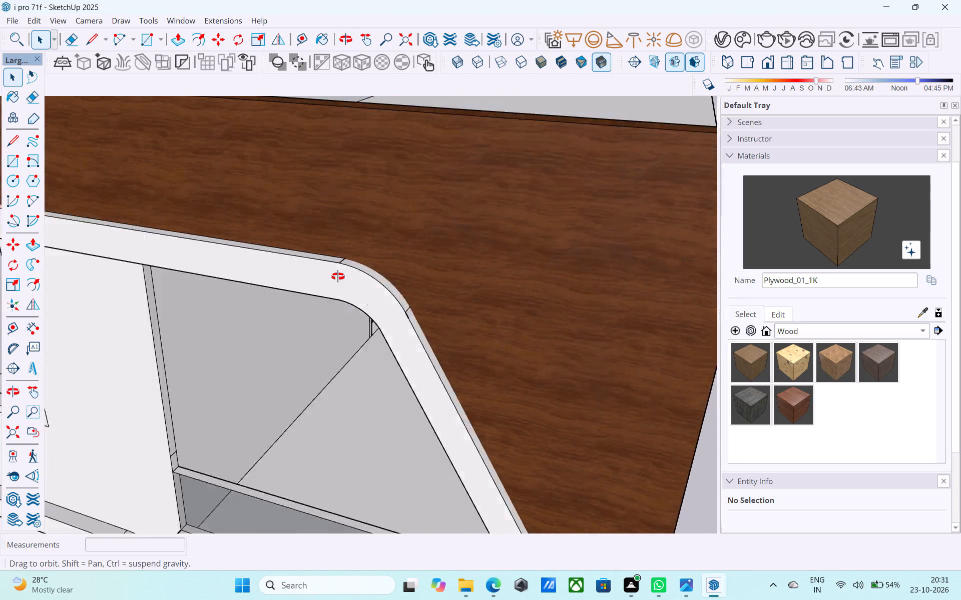
{"action": "middle_click_drag", "start_coordinate": [338, 276], "coordinate": [255, 282]}
{"action": "scroll", "coordinate": [386, 237], "scroll_direction": "down", "scroll_amount": 5}
{"action": "middle_click_drag", "start_coordinate": [425, 252], "coordinate": [558, 230]}
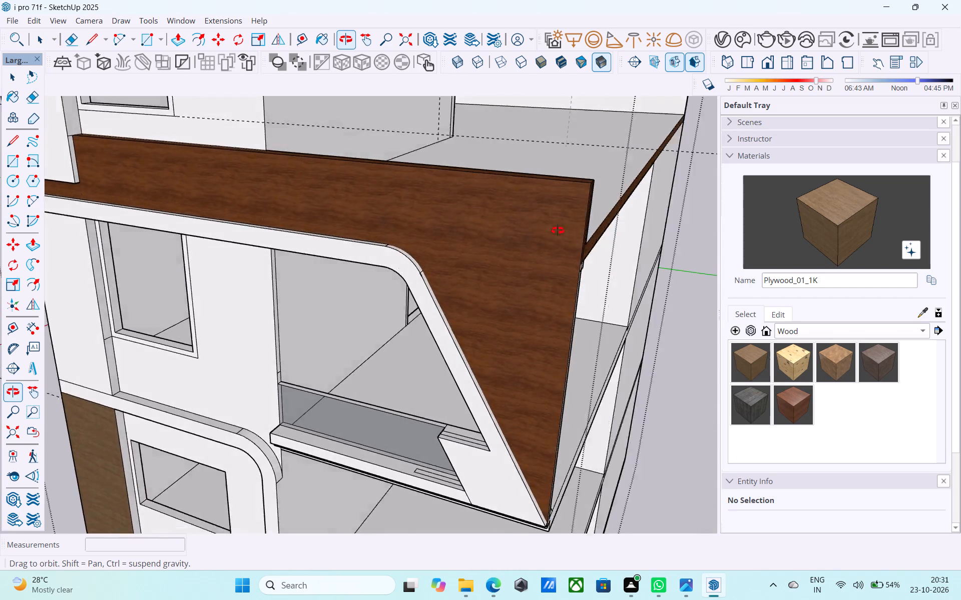
{"action": "middle_click_drag", "start_coordinate": [558, 230], "coordinate": [357, 237]}
{"action": "scroll", "coordinate": [485, 316], "scroll_direction": "up", "scroll_amount": 6}
{"action": "middle_click_drag", "start_coordinate": [520, 311], "coordinate": [361, 215]}
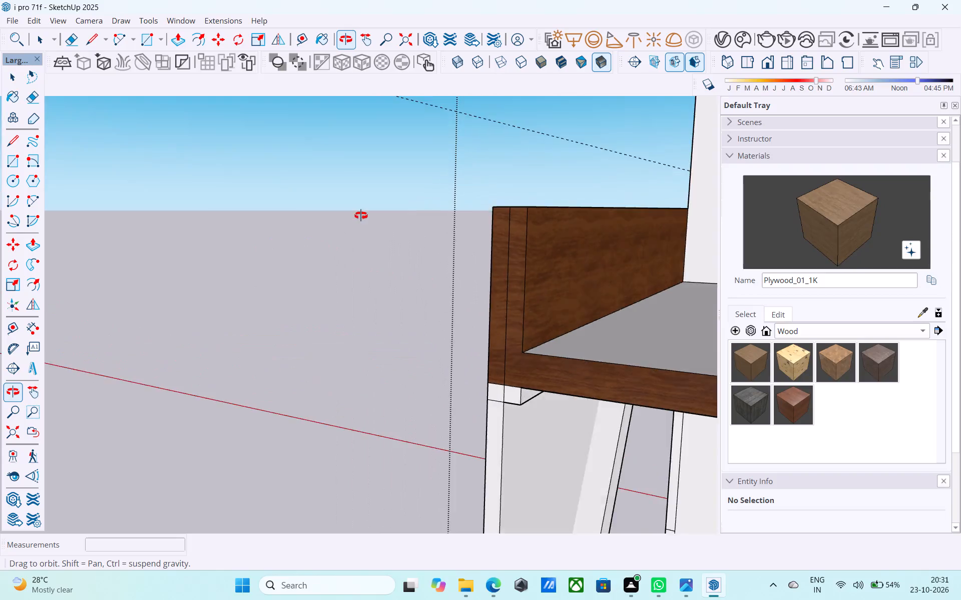
{"action": "middle_click_drag", "start_coordinate": [361, 215], "coordinate": [485, 289]}
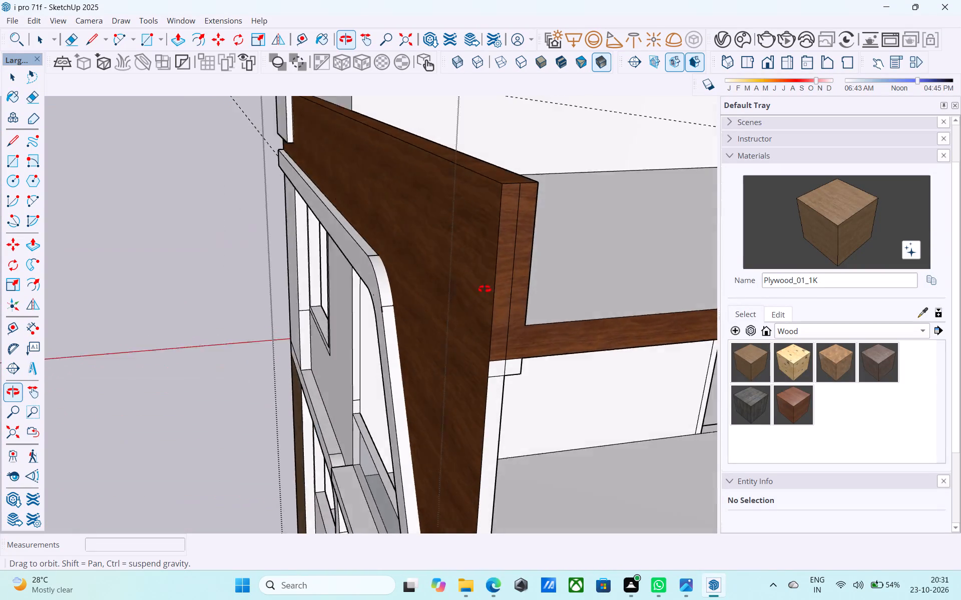
{"action": "middle_click_drag", "start_coordinate": [485, 289], "coordinate": [484, 291]}
{"action": "scroll", "coordinate": [484, 289], "scroll_direction": "up", "scroll_amount": 1}
{"action": "scroll", "coordinate": [478, 281], "scroll_direction": "down", "scroll_amount": 4}
{"action": "scroll", "coordinate": [477, 281], "scroll_direction": "up", "scroll_amount": 1}
{"action": "scroll", "coordinate": [477, 281], "scroll_direction": "down", "scroll_amount": 2}
{"action": "scroll", "coordinate": [394, 257], "scroll_direction": "down", "scroll_amount": 3}
{"action": "middle_click_drag", "start_coordinate": [395, 265], "coordinate": [562, 229]}
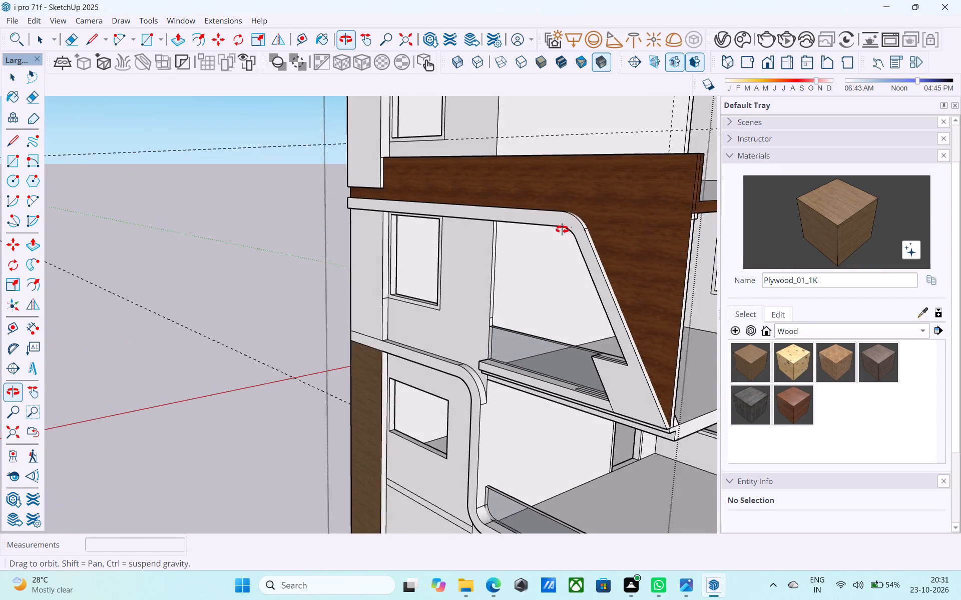
{"action": "middle_click_drag", "start_coordinate": [562, 229], "coordinate": [555, 231]}
{"action": "scroll", "coordinate": [328, 235], "scroll_direction": "down", "scroll_amount": 9}
{"action": "middle_click_drag", "start_coordinate": [401, 234], "coordinate": [601, 190]}
Push/Pull the underside of the upper corner pier down about 9" to the white ledge below, covering the wood strip.
{"action": "scroll", "coordinate": [515, 161], "scroll_direction": "up", "scroll_amount": 2}
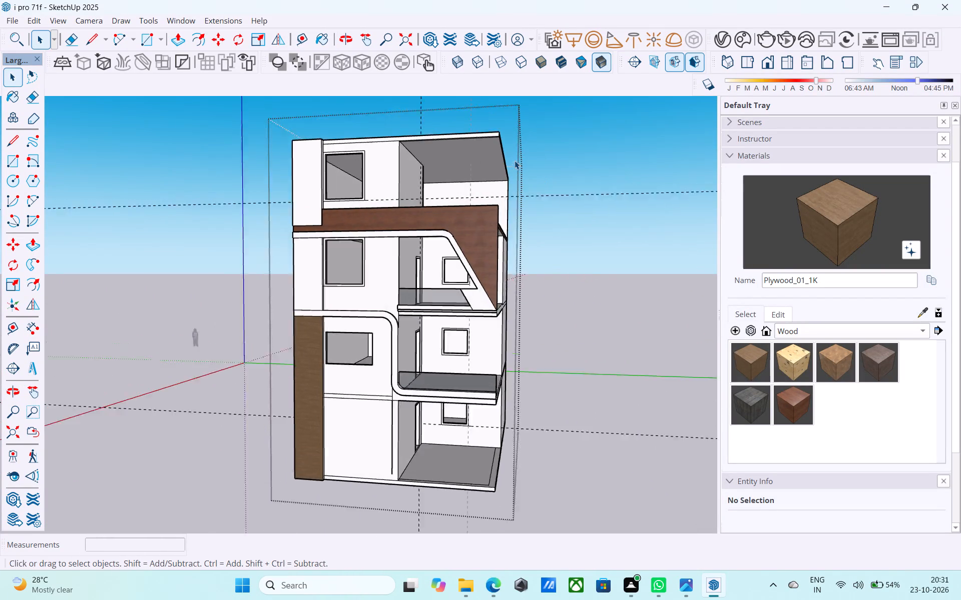
{"action": "scroll", "coordinate": [515, 160], "scroll_direction": "up", "scroll_amount": 3}
{"action": "scroll", "coordinate": [451, 177], "scroll_direction": "up", "scroll_amount": 5}
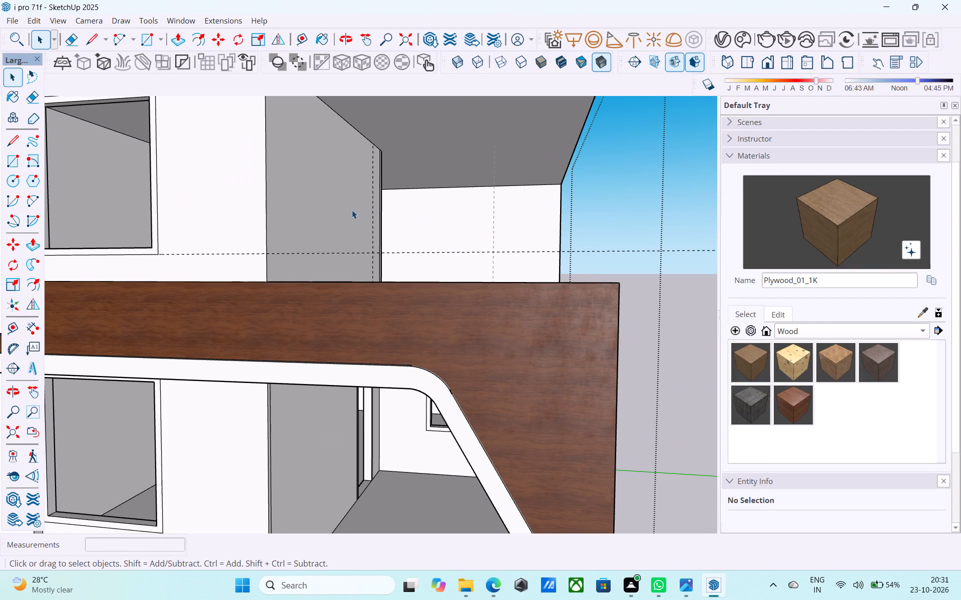
{"action": "middle_click_drag", "start_coordinate": [312, 207], "coordinate": [547, 170], "text": "shift"}
{"action": "scroll", "coordinate": [400, 232], "scroll_direction": "up", "scroll_amount": 7}
{"action": "middle_click_drag", "start_coordinate": [237, 274], "coordinate": [286, 262]}
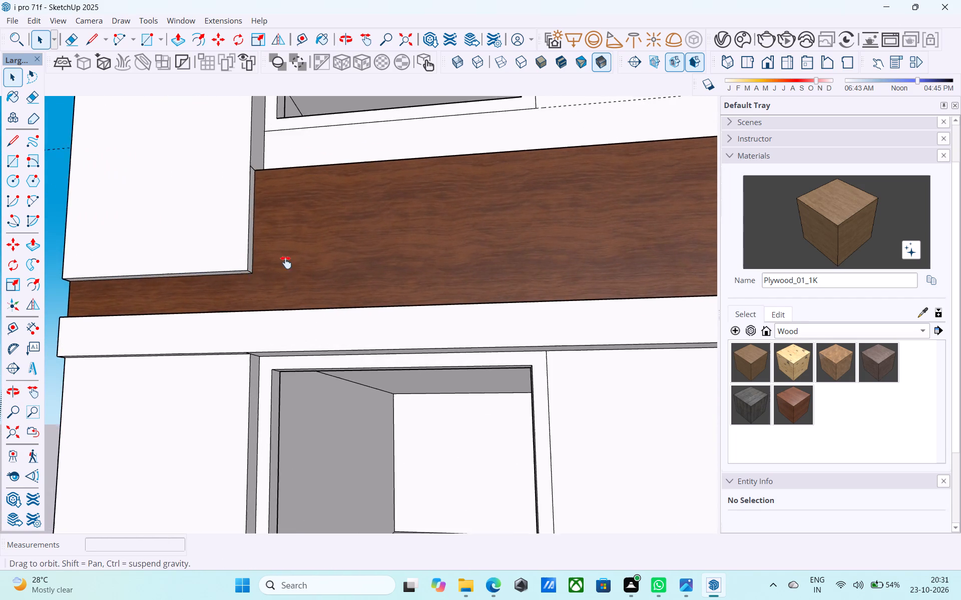
{"action": "middle_click_drag", "start_coordinate": [286, 262], "coordinate": [430, 217]}
{"action": "scroll", "coordinate": [411, 228], "scroll_direction": "up", "scroll_amount": 1}
{"action": "scroll", "coordinate": [240, 258], "scroll_direction": "up", "scroll_amount": 6}
{"action": "left_click", "coordinate": [242, 233]}
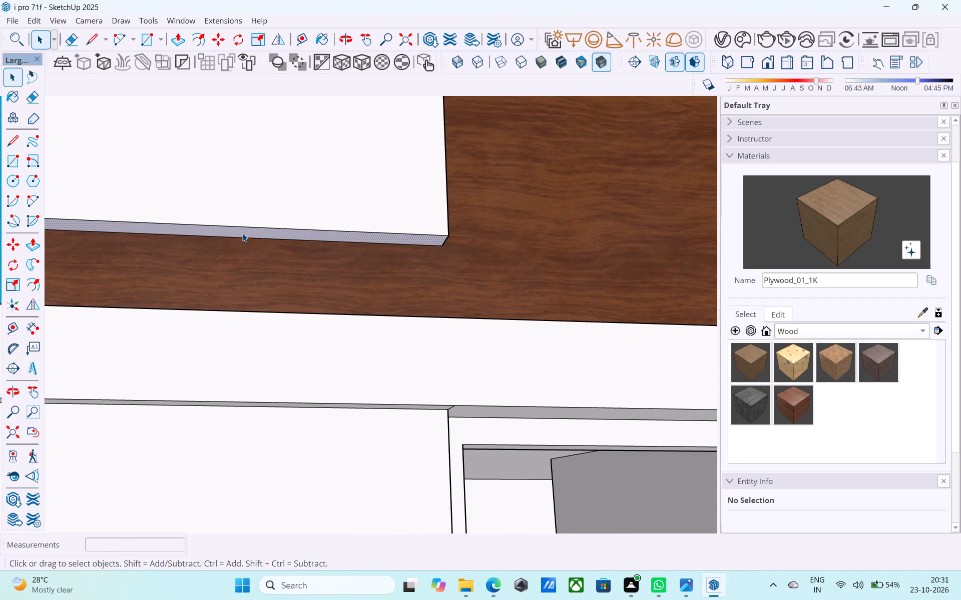
{"action": "key", "text": "p"}
{"action": "left_click", "coordinate": [242, 233]}
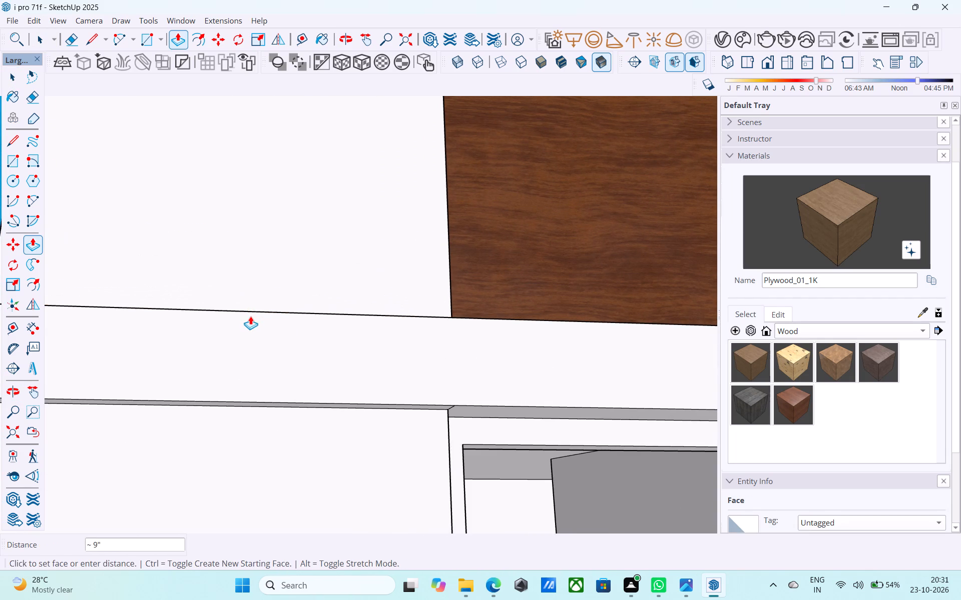
{"action": "left_click", "coordinate": [250, 316]}
Examine the upper facade, the extended corner pier and the roof slab from the front, side and above.
{"action": "scroll", "coordinate": [300, 233], "scroll_direction": "down", "scroll_amount": 6}
{"action": "middle_click_drag", "start_coordinate": [296, 224], "coordinate": [261, 388]}
{"action": "scroll", "coordinate": [249, 358], "scroll_direction": "down", "scroll_amount": 18}
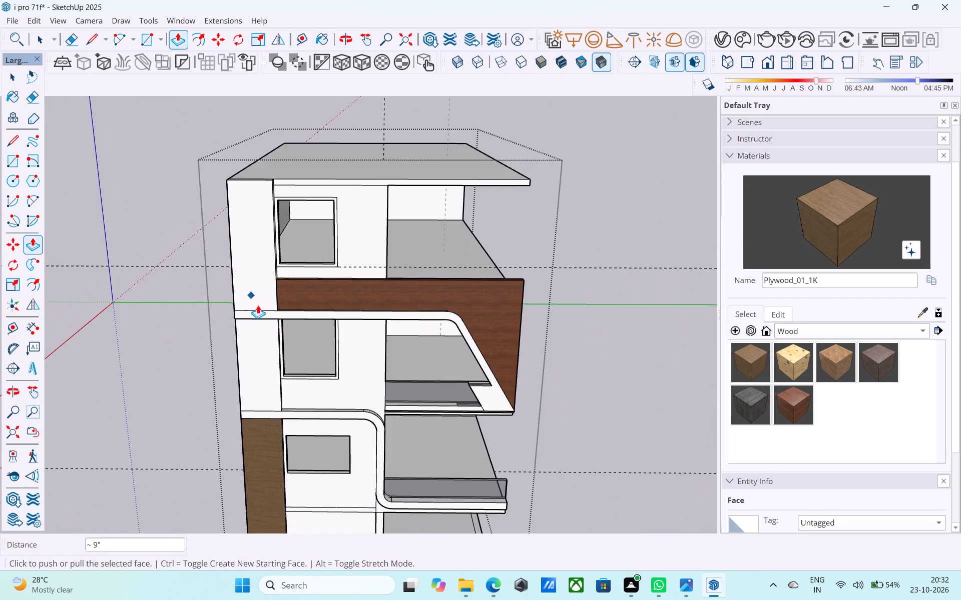
{"action": "middle_click_drag", "start_coordinate": [275, 319], "coordinate": [279, 292]}
{"action": "scroll", "coordinate": [279, 277], "scroll_direction": "up", "scroll_amount": 2}
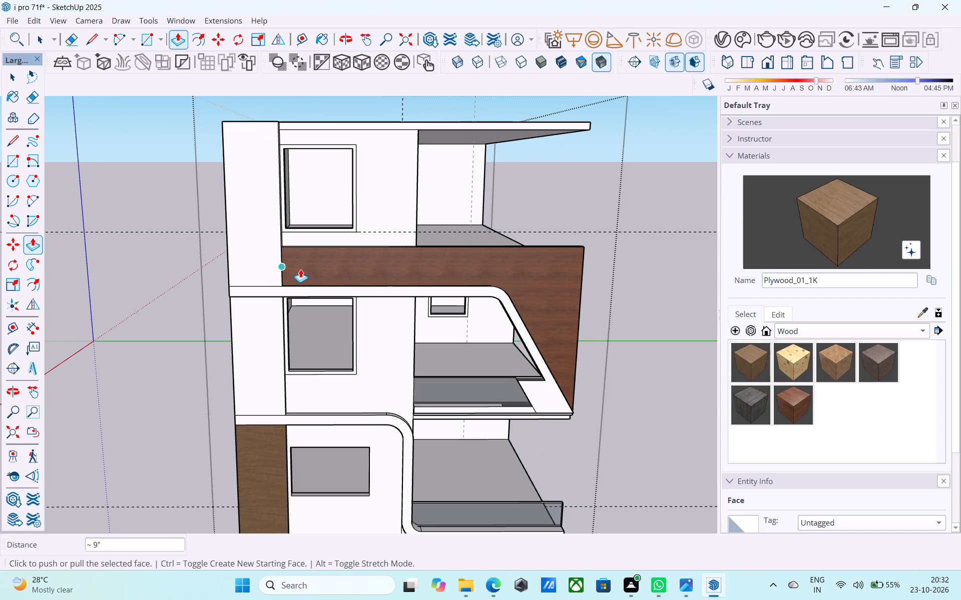
{"action": "scroll", "coordinate": [235, 167], "scroll_direction": "up", "scroll_amount": 4}
{"action": "scroll", "coordinate": [235, 166], "scroll_direction": "down", "scroll_amount": 2}
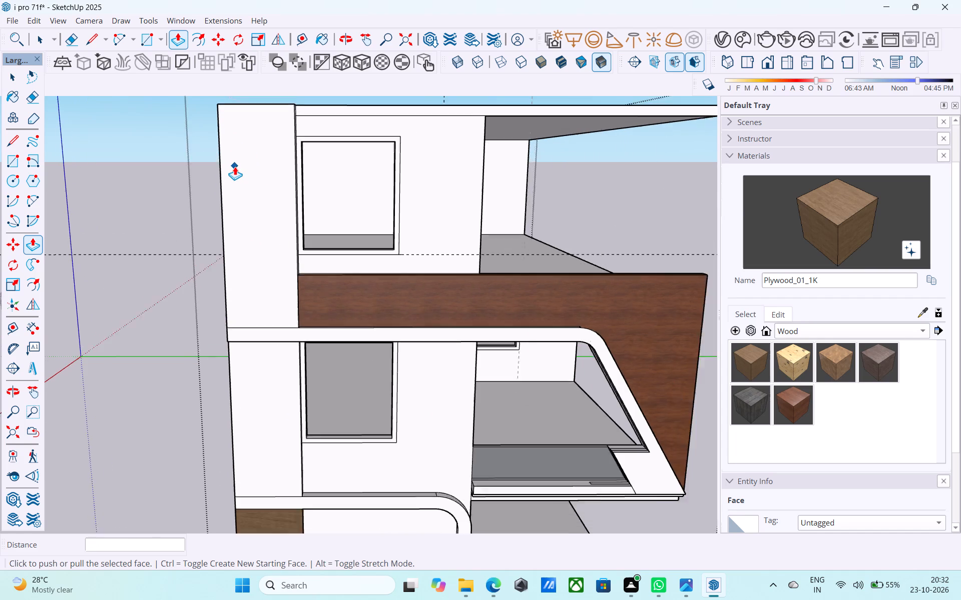
{"action": "middle_click_drag", "start_coordinate": [234, 166], "coordinate": [353, 287]}
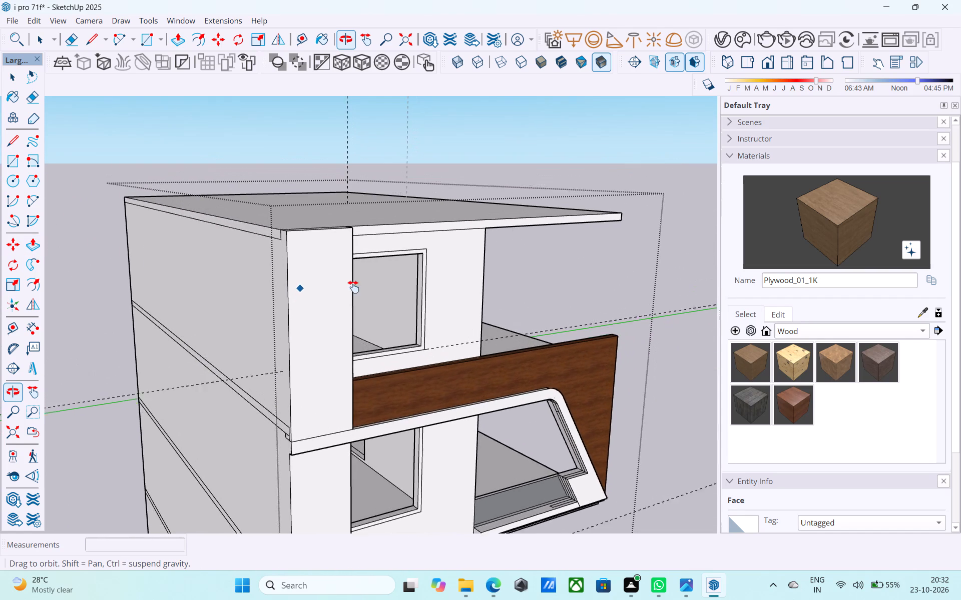
{"action": "middle_click_drag", "start_coordinate": [353, 287], "coordinate": [228, 296]}
{"action": "middle_click_drag", "start_coordinate": [366, 261], "coordinate": [372, 280], "text": "shift"}
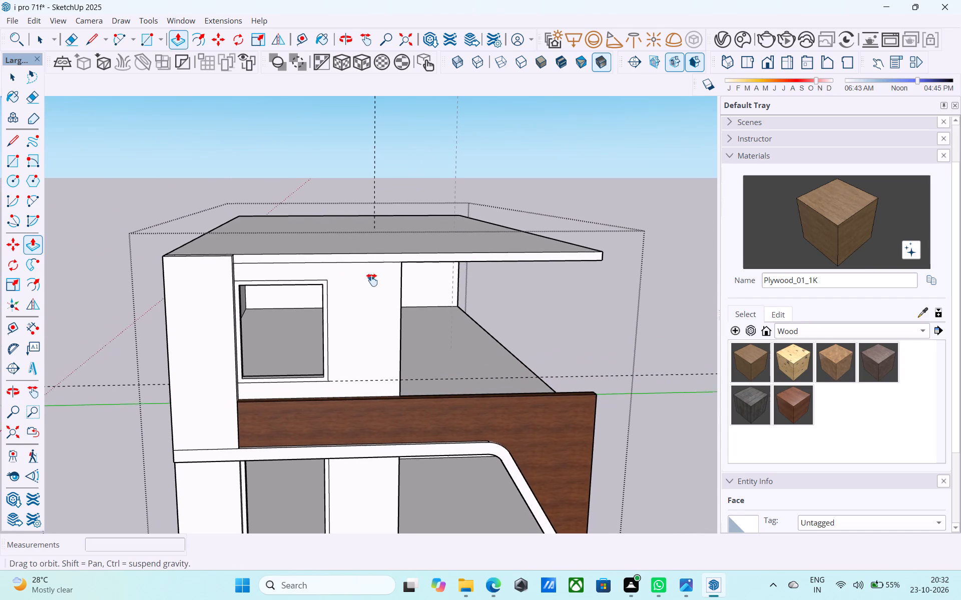
{"action": "middle_click_drag", "start_coordinate": [372, 280], "coordinate": [315, 267], "text": "shift"}
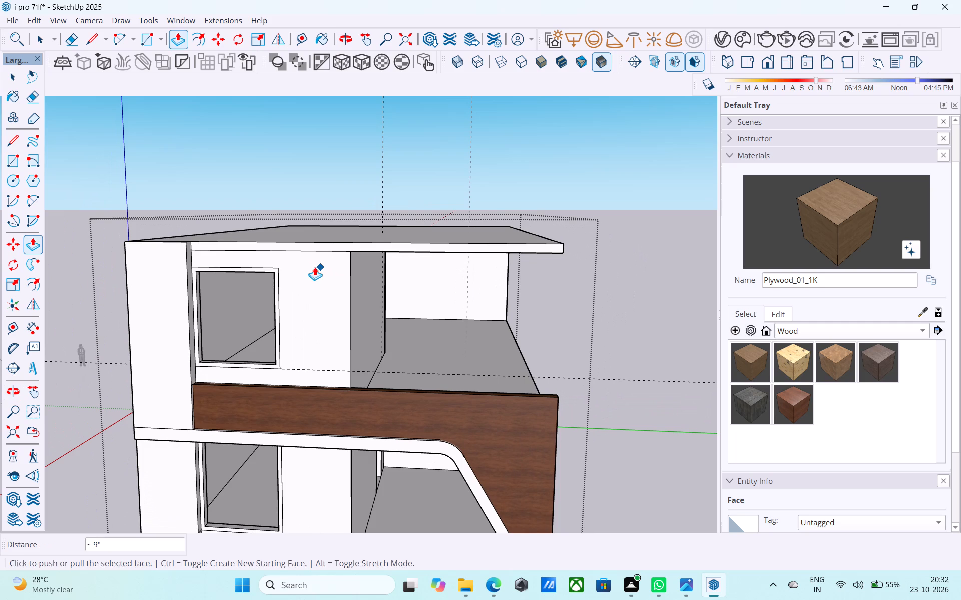
{"action": "middle_click_drag", "start_coordinate": [315, 267], "coordinate": [319, 327]}
{"action": "middle_click_drag", "start_coordinate": [315, 279], "coordinate": [318, 301]}
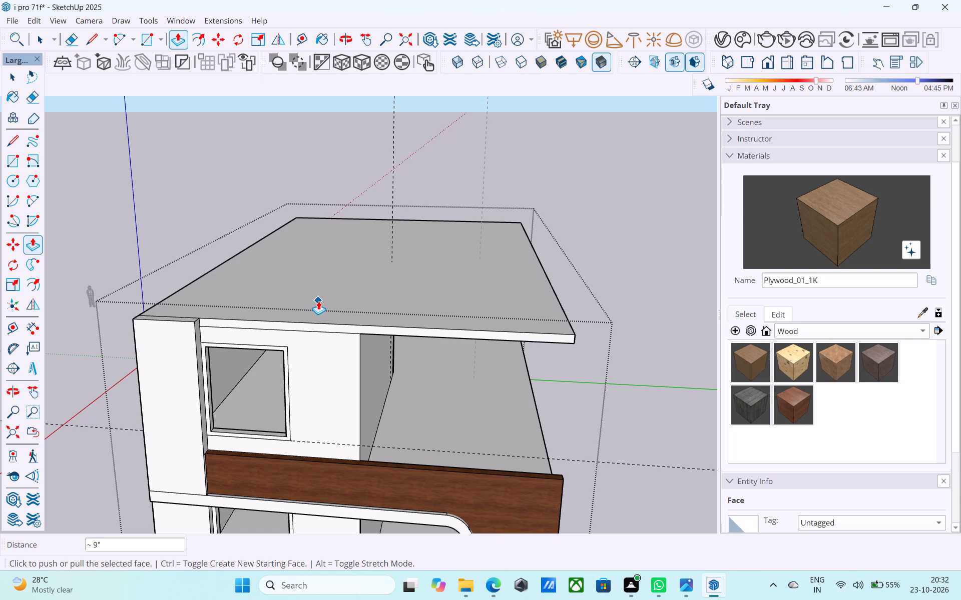
Push/Pull the roof slab's underside over the top-floor balcony down by 6".
{"action": "scroll", "coordinate": [318, 301], "scroll_direction": "up", "scroll_amount": 4}
{"action": "key", "text": "space"}
{"action": "left_click", "coordinate": [318, 301]}
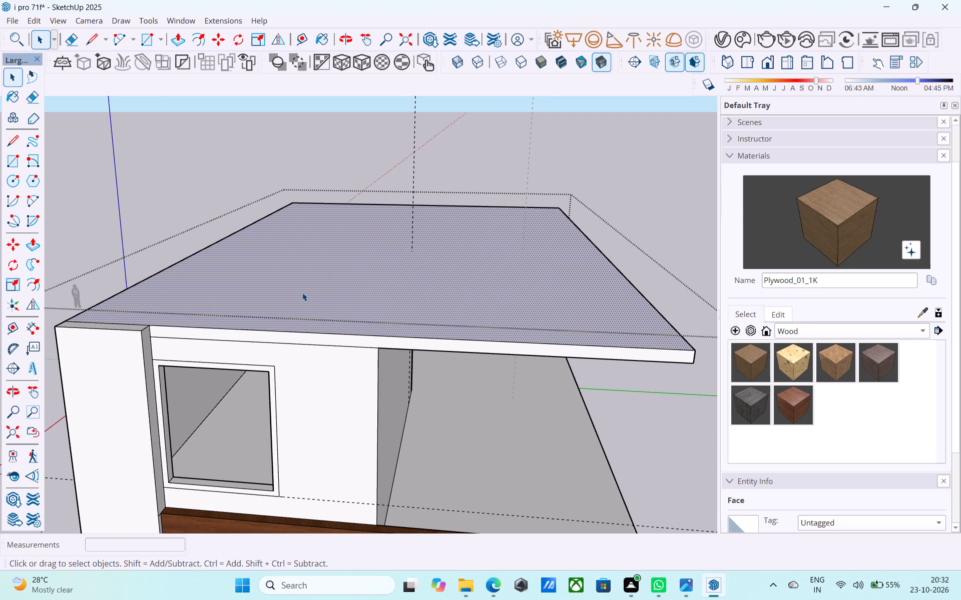
{"action": "scroll", "coordinate": [302, 292], "scroll_direction": "down", "scroll_amount": 4}
{"action": "middle_click_drag", "start_coordinate": [331, 336], "coordinate": [318, 303]}
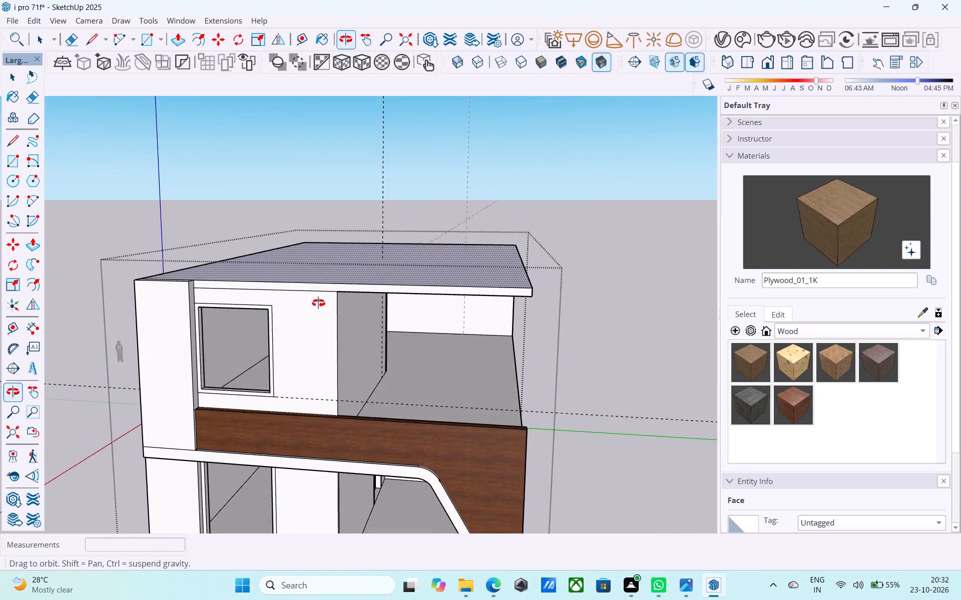
{"action": "middle_click_drag", "start_coordinate": [318, 303], "coordinate": [318, 299]}
{"action": "middle_click_drag", "start_coordinate": [314, 286], "coordinate": [298, 248]}
{"action": "scroll", "coordinate": [391, 247], "scroll_direction": "up", "scroll_amount": 5}
{"action": "middle_click_drag", "start_coordinate": [370, 260], "coordinate": [353, 237]}
{"action": "scroll", "coordinate": [352, 239], "scroll_direction": "up", "scroll_amount": 5}
{"action": "left_click", "coordinate": [347, 217]}
{"action": "key", "text": "p"}
{"action": "left_click", "coordinate": [347, 217]}
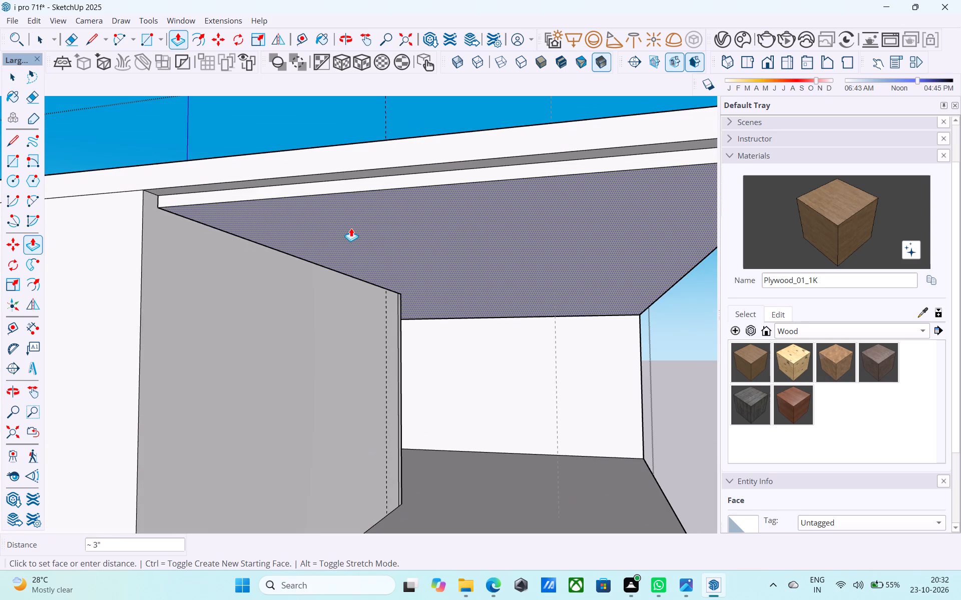
{"action": "type", "text": "6\""}
{"action": "key", "text": "Return"}
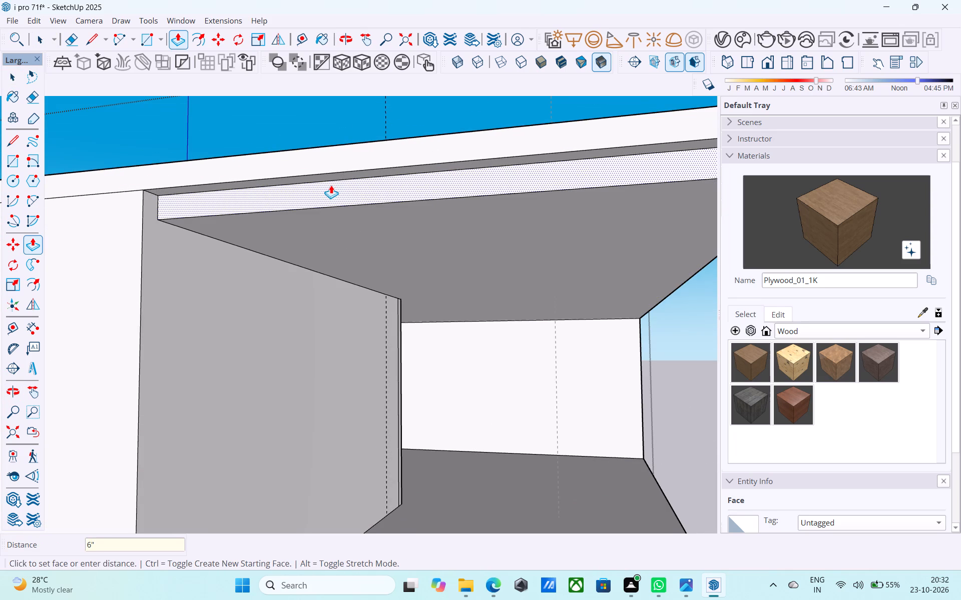
Repeat the 6" Push/Pull on the narrow underside strip along the roof slab's front edge.
{"action": "scroll", "coordinate": [331, 185], "scroll_direction": "up", "scroll_amount": 3}
{"action": "double_click", "coordinate": [329, 175]}
{"action": "scroll", "coordinate": [331, 187], "scroll_direction": "down", "scroll_amount": 4}
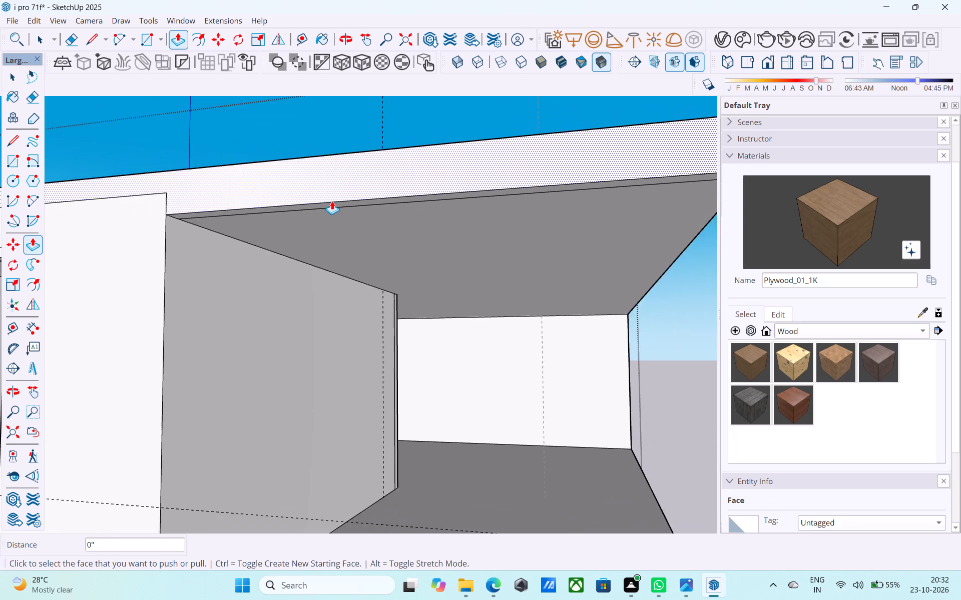
Draw a 6" vertical line on the roof slab's front face, from the front wall's upper corner beside the balcony to the top edge.
{"action": "scroll", "coordinate": [332, 201], "scroll_direction": "down", "scroll_amount": 2}
{"action": "middle_click_drag", "start_coordinate": [330, 222], "coordinate": [359, 294]}
{"action": "scroll", "coordinate": [351, 263], "scroll_direction": "down", "scroll_amount": 11}
{"action": "middle_click_drag", "start_coordinate": [346, 262], "coordinate": [369, 217]}
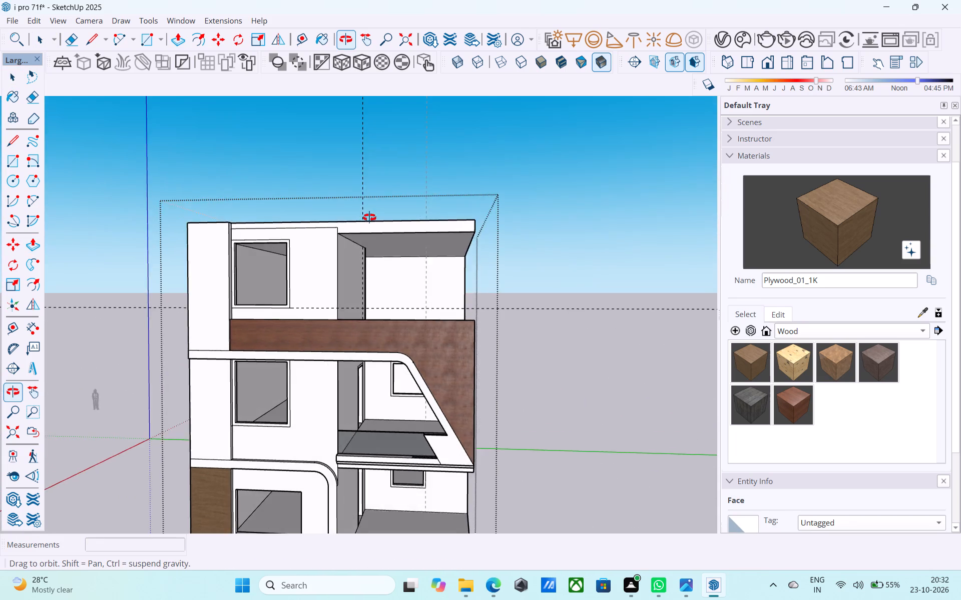
{"action": "middle_click_drag", "start_coordinate": [369, 217], "coordinate": [386, 223]}
{"action": "scroll", "coordinate": [386, 223], "scroll_direction": "up", "scroll_amount": 6}
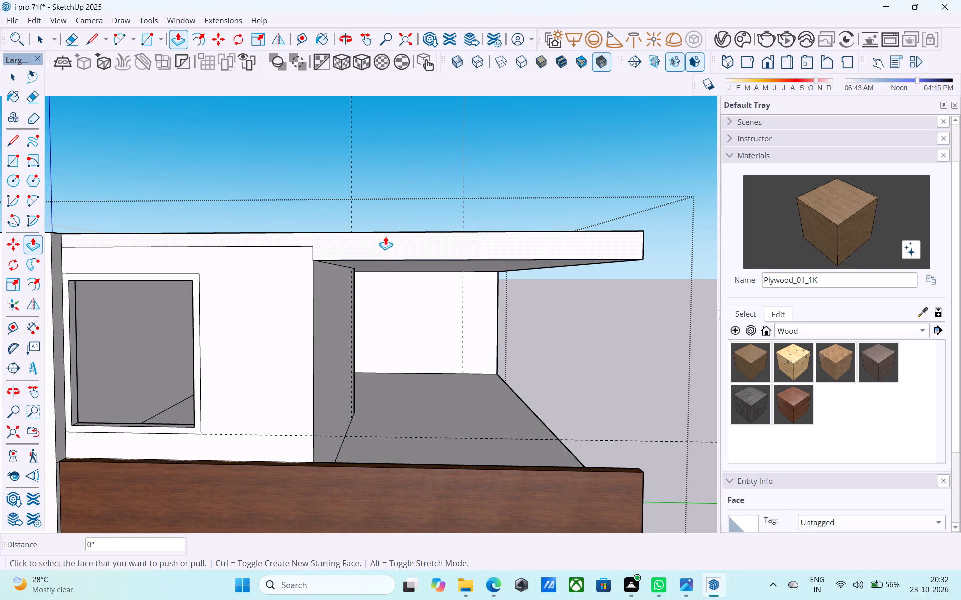
{"action": "middle_click_drag", "start_coordinate": [330, 250], "coordinate": [326, 297]}
{"action": "key", "text": "space"}
{"action": "scroll", "coordinate": [316, 317], "scroll_direction": "up", "scroll_amount": 4}
{"action": "key", "text": "l"}
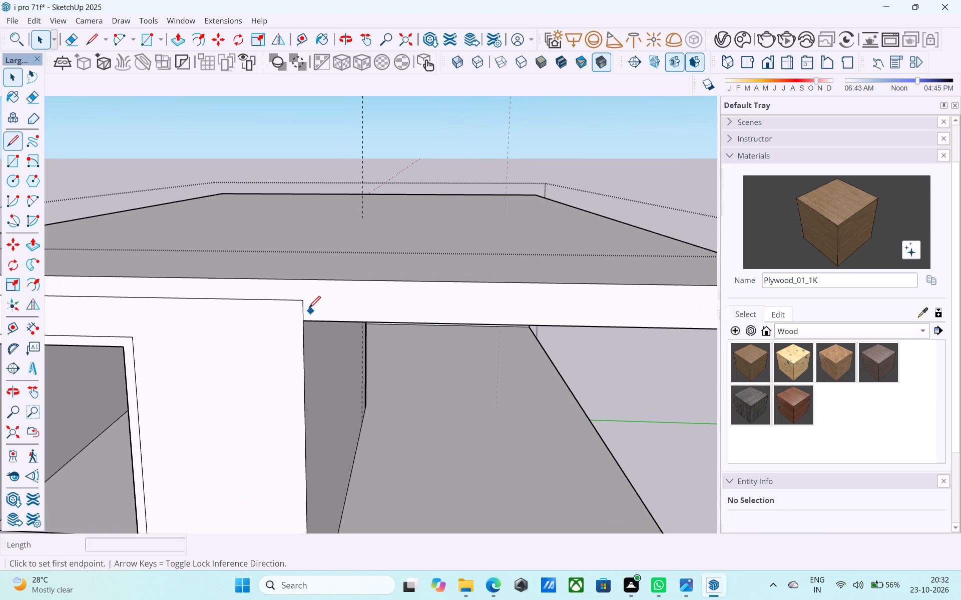
{"action": "left_click", "coordinate": [302, 301]}
{"action": "left_click", "coordinate": [302, 279]}
{"action": "left_click", "coordinate": [302, 279]}
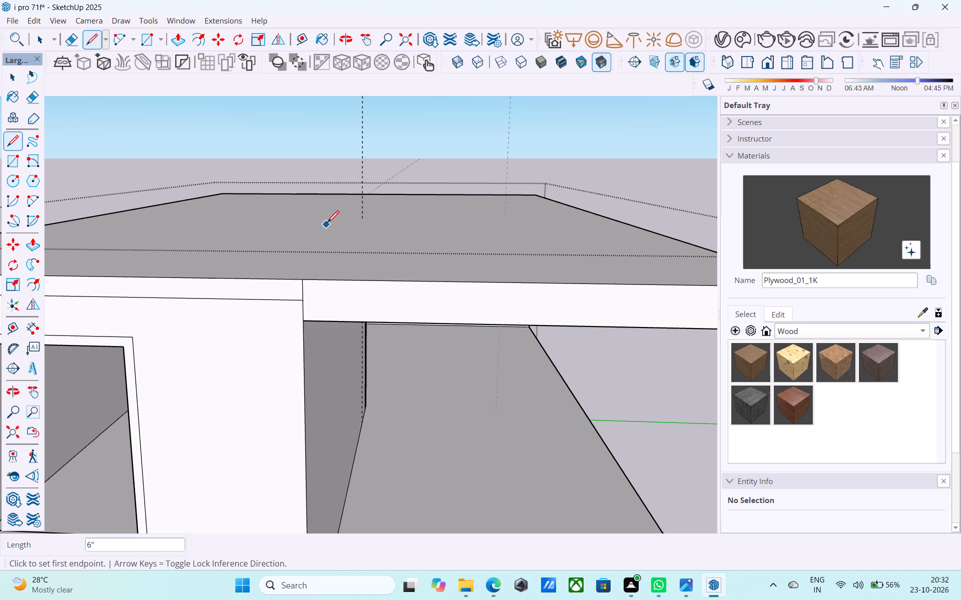
Draw a 17' 6" line back across the roof slab's top from the balcony corner, and join its end squarely to the pier-side edge.
{"action": "left_click", "coordinate": [306, 282]}
{"action": "middle_click_drag", "start_coordinate": [422, 183], "coordinate": [401, 198]}
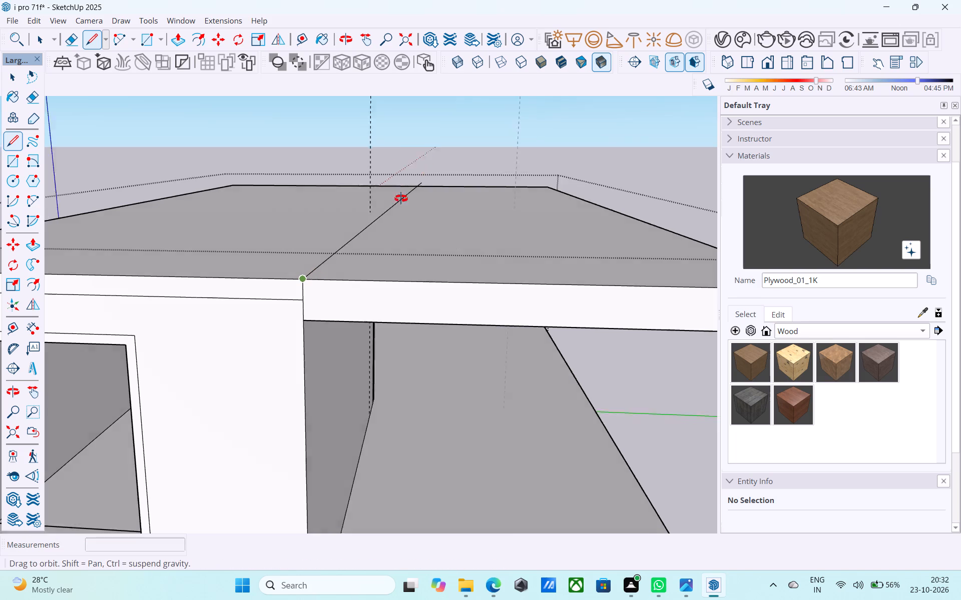
{"action": "middle_click_drag", "start_coordinate": [401, 198], "coordinate": [378, 217]}
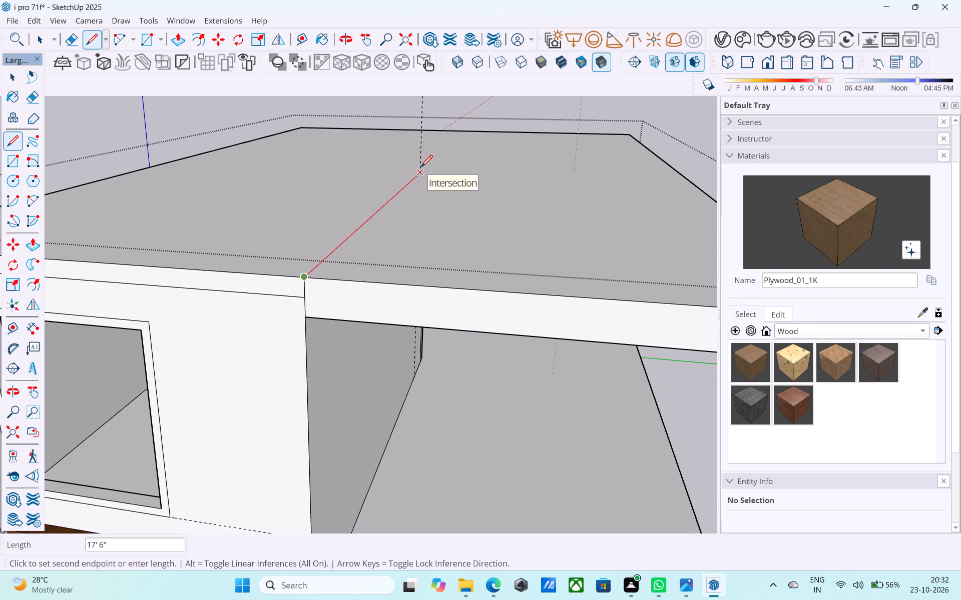
{"action": "left_click", "coordinate": [421, 168]}
{"action": "left_click", "coordinate": [419, 170]}
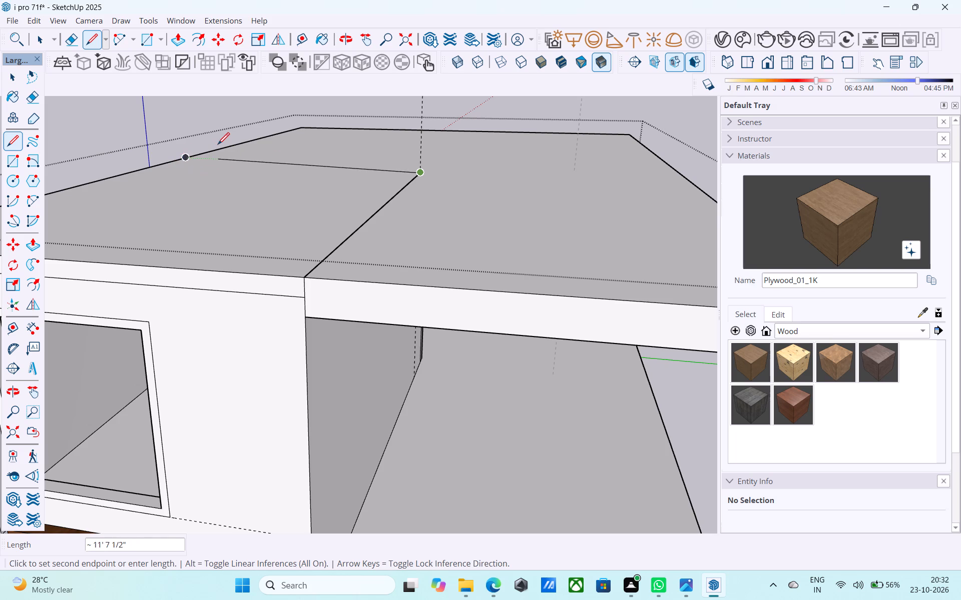
{"action": "middle_click_drag", "start_coordinate": [220, 152], "coordinate": [286, 222]}
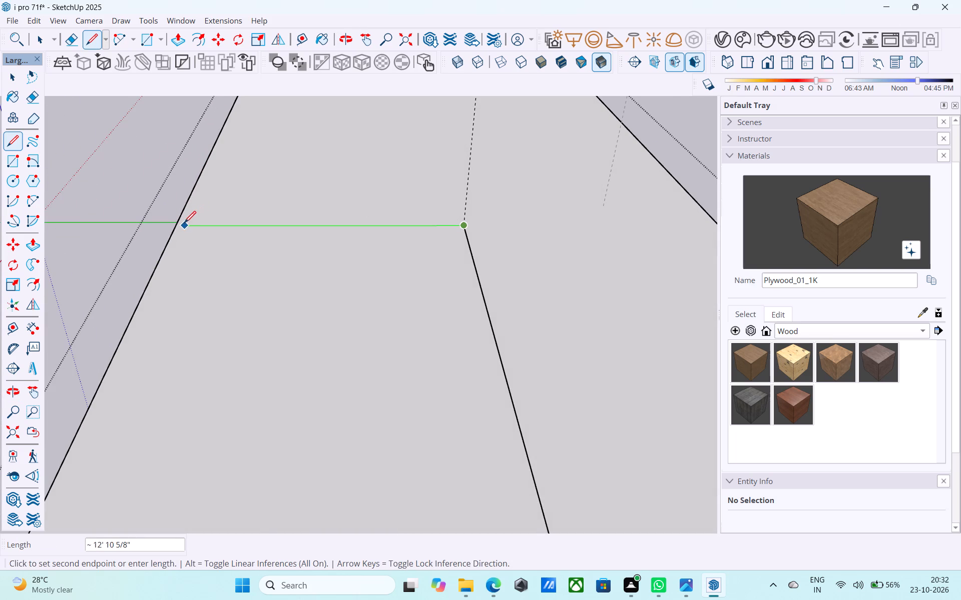
{"action": "left_click", "coordinate": [180, 225]}
{"action": "scroll", "coordinate": [207, 213], "scroll_direction": "down", "scroll_amount": 6}
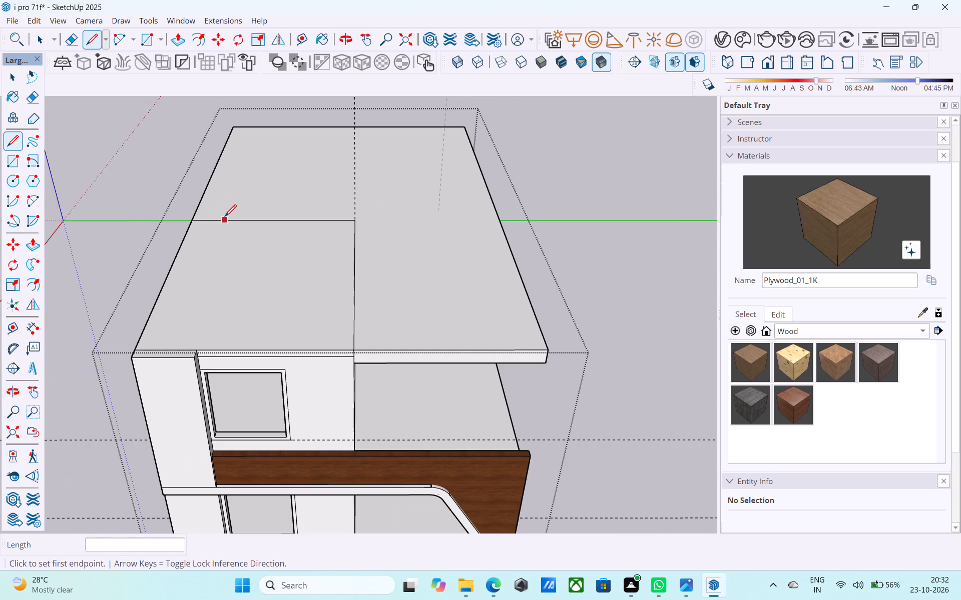
{"action": "key", "text": "space"}
Offset the outline of the new front roof rectangle inward by 6".
{"action": "scroll", "coordinate": [225, 217], "scroll_direction": "down", "scroll_amount": 4}
{"action": "middle_click", "coordinate": [244, 250]}
{"action": "scroll", "coordinate": [241, 249], "scroll_direction": "up", "scroll_amount": 5}
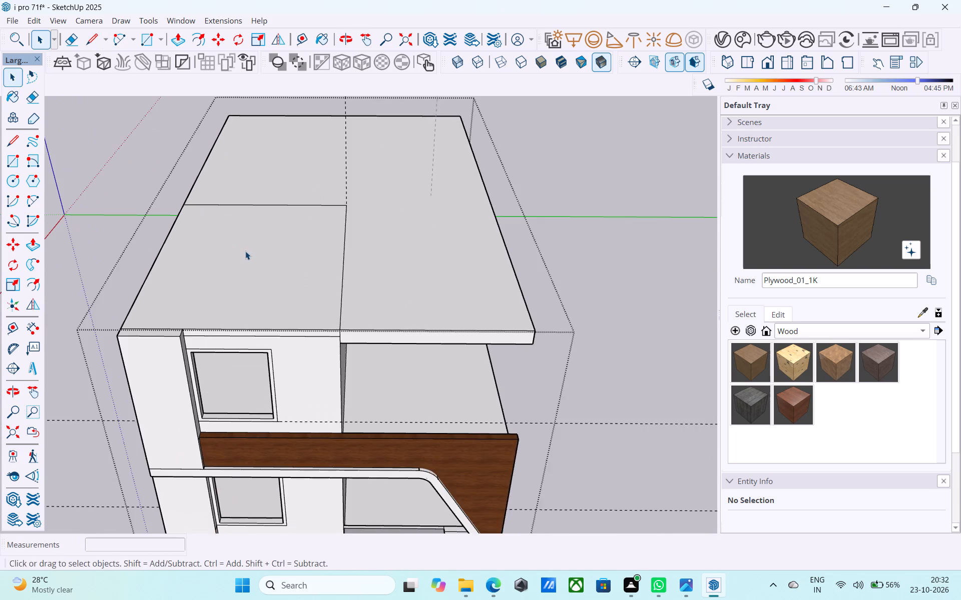
{"action": "left_click", "coordinate": [245, 250]}
{"action": "key", "text": "f"}
{"action": "left_click", "coordinate": [245, 250]}
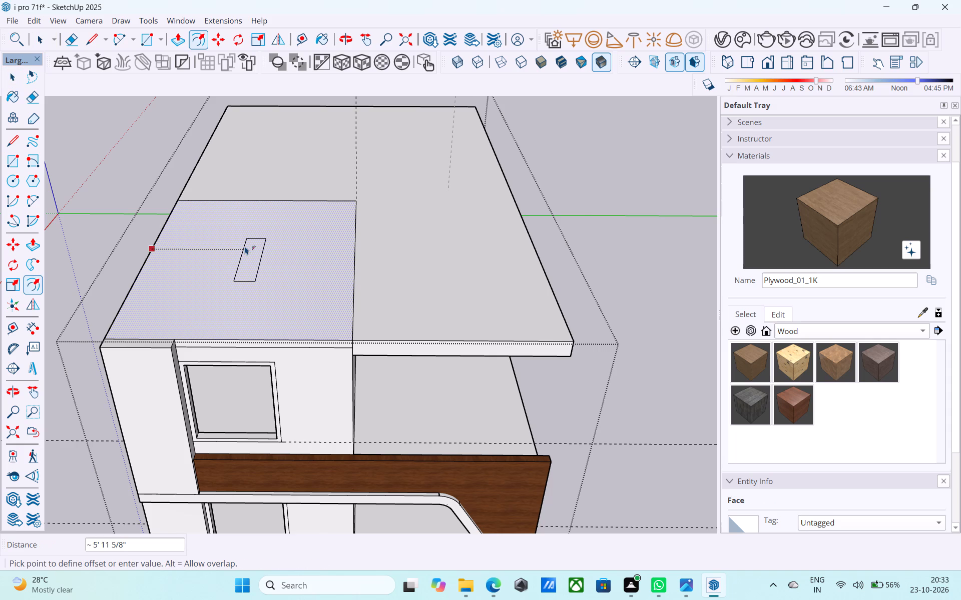
{"action": "key", "text": "6"}
{"action": "key", "text": "shift+quotedbl"}
{"action": "key", "text": "Return"}
{"action": "key", "text": "space"}
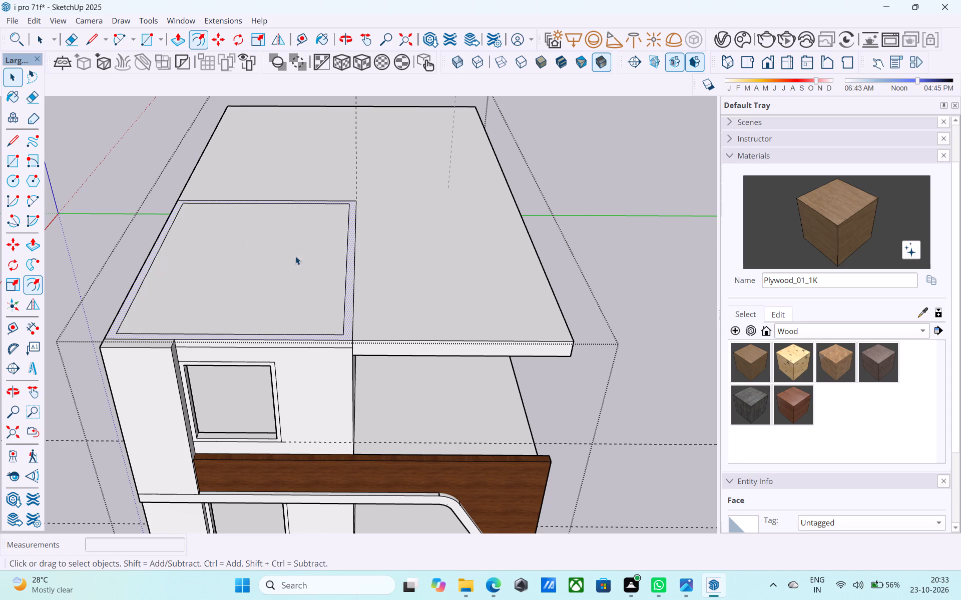
Push/Pull the 6" border face up by 6' to form the rooftop walls.
{"action": "key", "text": "p"}
{"action": "left_click", "coordinate": [348, 281]}
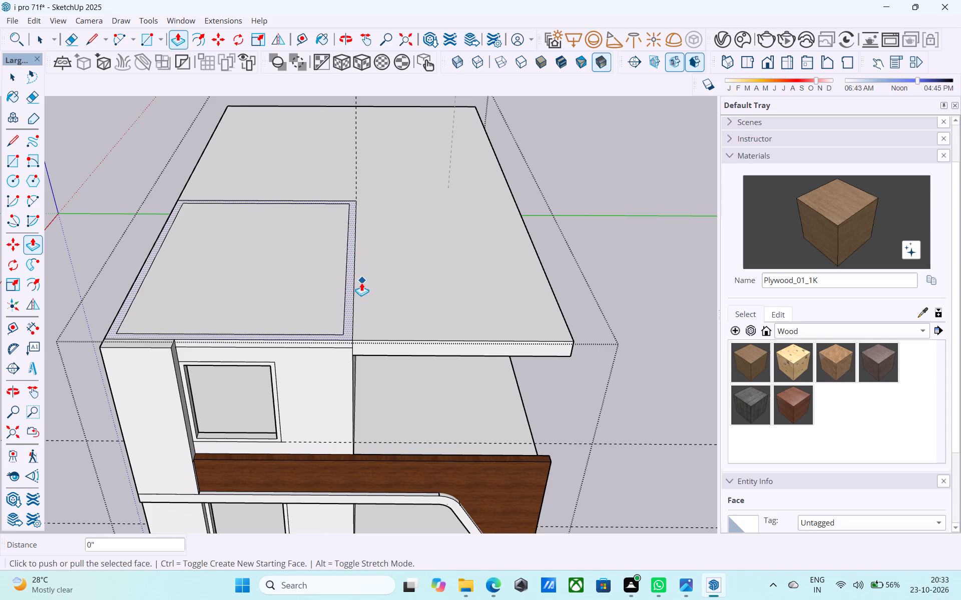
{"action": "scroll", "coordinate": [352, 286], "scroll_direction": "up", "scroll_amount": 1}
{"action": "left_click", "coordinate": [351, 287]}
{"action": "type", "text": "6'"}
{"action": "key", "text": "Return"}
{"action": "scroll", "coordinate": [345, 259], "scroll_direction": "down", "scroll_amount": 3}
Repeat the 6' Push/Pull on the top face of the front corner pier.
{"action": "middle_click_drag", "start_coordinate": [343, 240], "coordinate": [344, 252], "text": "shift"}
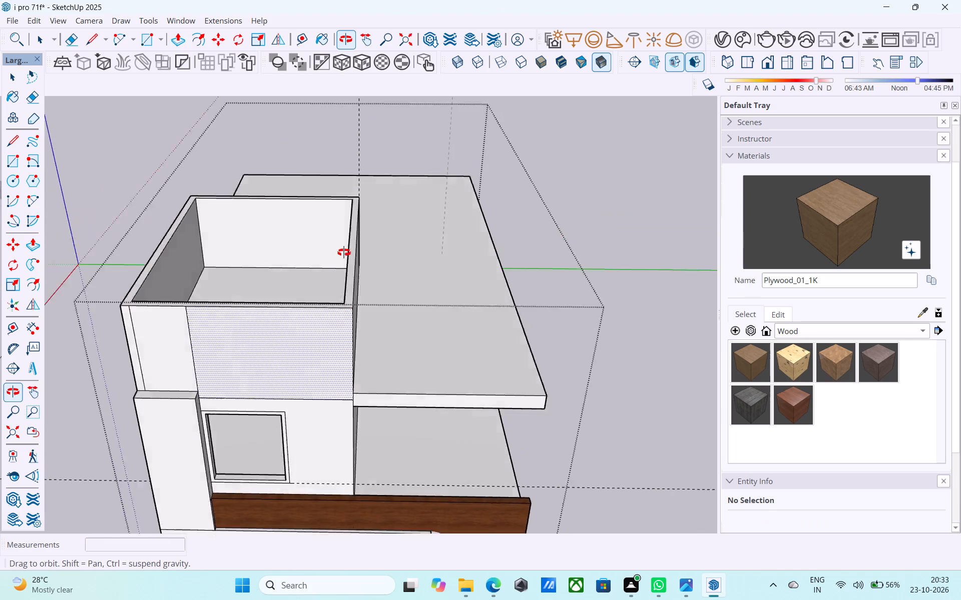
{"action": "middle_click_drag", "start_coordinate": [344, 252], "coordinate": [235, 183], "text": "shift"}
{"action": "middle_click_drag", "start_coordinate": [278, 177], "coordinate": [297, 179], "text": "shift"}
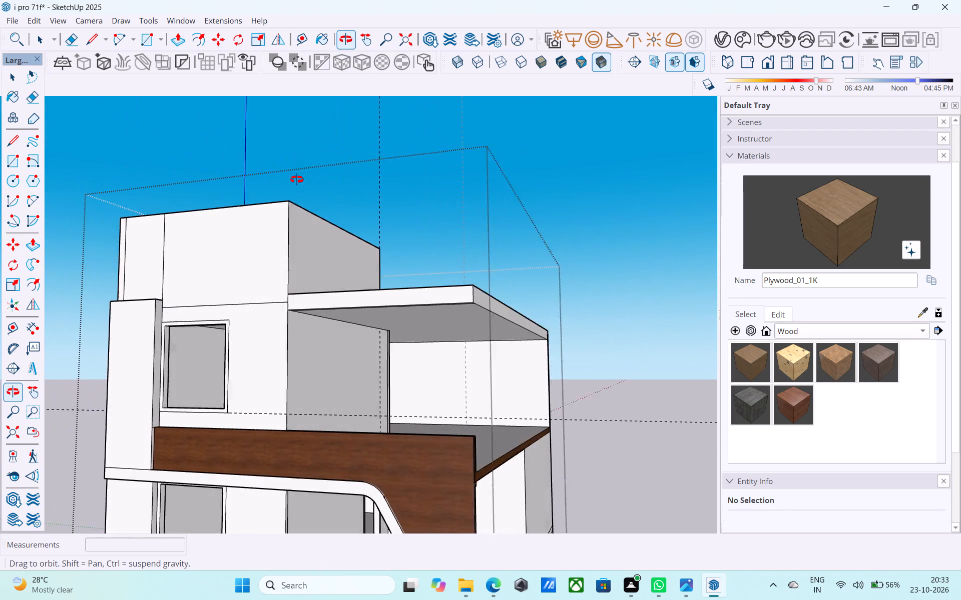
{"action": "middle_click_drag", "start_coordinate": [297, 179], "coordinate": [435, 185], "text": "shift"}
{"action": "middle_click_drag", "start_coordinate": [387, 211], "coordinate": [378, 203], "text": "shift"}
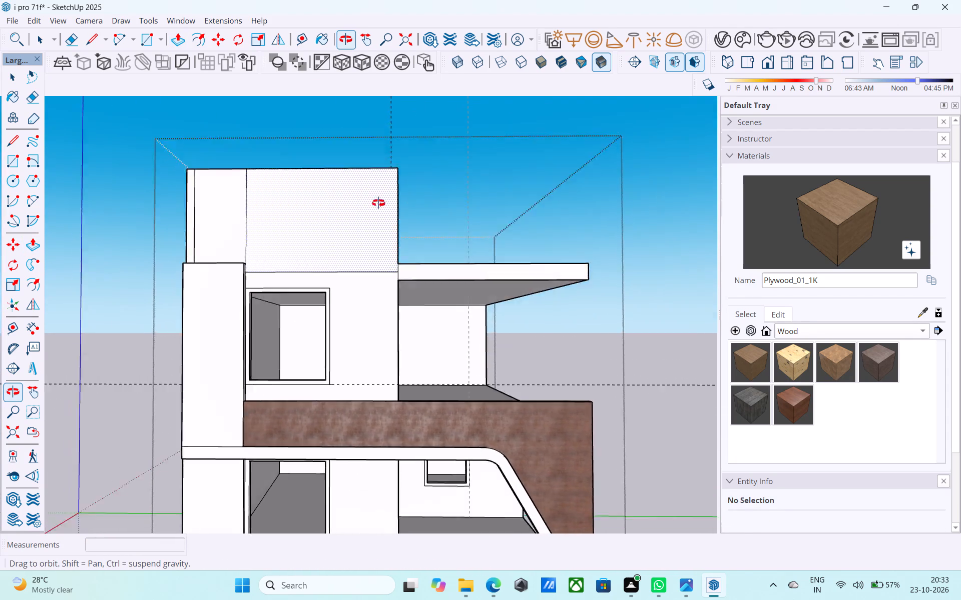
{"action": "middle_click_drag", "start_coordinate": [378, 203], "coordinate": [379, 255], "text": "shift"}
{"action": "scroll", "coordinate": [300, 304], "scroll_direction": "up", "scroll_amount": 5}
{"action": "middle_click_drag", "start_coordinate": [216, 356], "coordinate": [268, 318]}
{"action": "scroll", "coordinate": [273, 310], "scroll_direction": "up", "scroll_amount": 1}
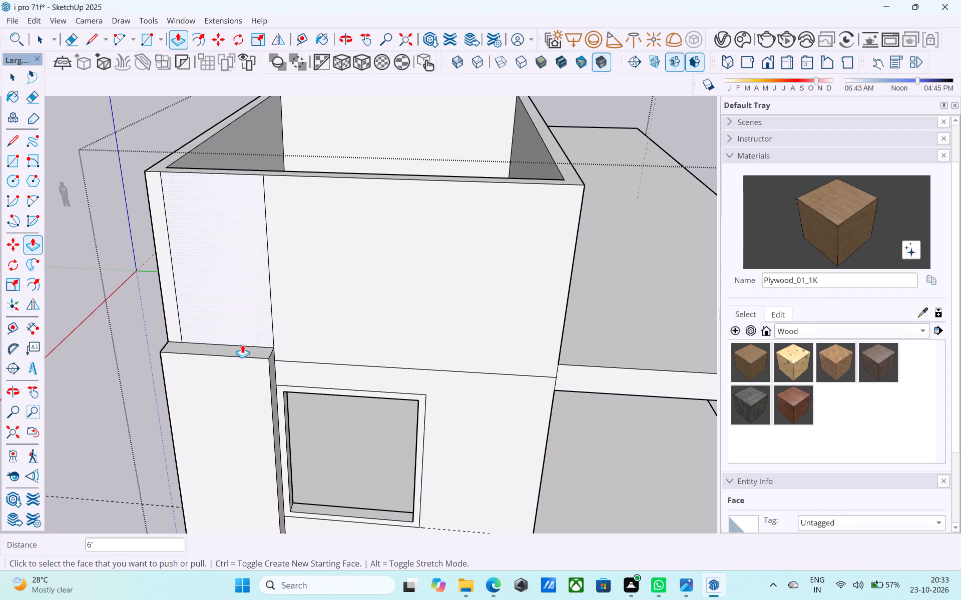
{"action": "double_click", "coordinate": [234, 350]}
Examine the raised rooftop walls and extended corner pier against the whole facade, from the front and the side.
{"action": "scroll", "coordinate": [274, 279], "scroll_direction": "down", "scroll_amount": 6}
{"action": "middle_click_drag", "start_coordinate": [284, 264], "coordinate": [214, 245], "text": "shift"}
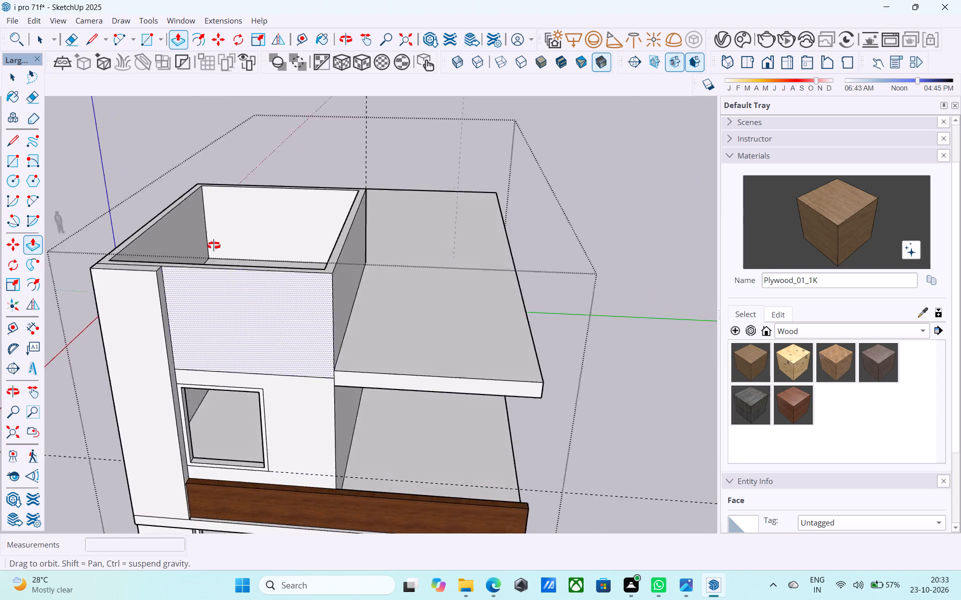
{"action": "middle_click_drag", "start_coordinate": [214, 245], "coordinate": [295, 161], "text": "shift"}
{"action": "scroll", "coordinate": [274, 164], "scroll_direction": "down", "scroll_amount": 5}
{"action": "middle_click_drag", "start_coordinate": [307, 180], "coordinate": [163, 229]}
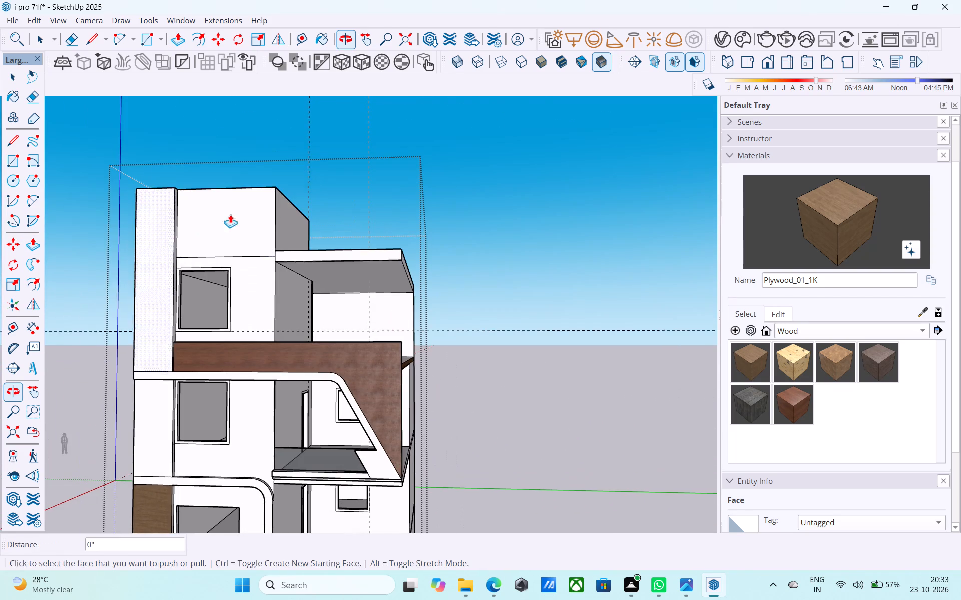
{"action": "scroll", "coordinate": [237, 213], "scroll_direction": "down", "scroll_amount": 7}
{"action": "middle_click_drag", "start_coordinate": [261, 206], "coordinate": [320, 258]}
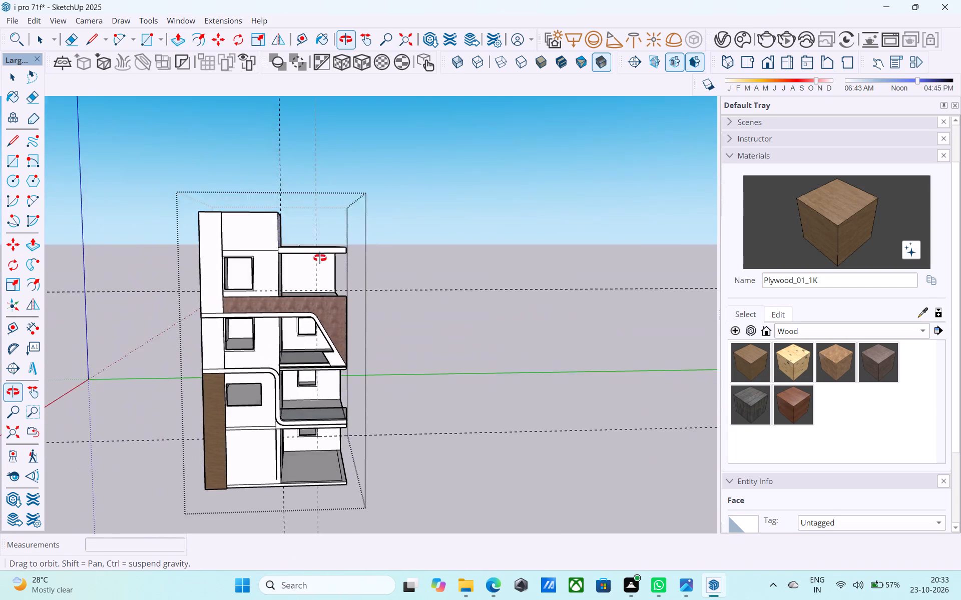
{"action": "middle_click_drag", "start_coordinate": [320, 258], "coordinate": [324, 307]}
{"action": "scroll", "coordinate": [321, 257], "scroll_direction": "up", "scroll_amount": 1}
{"action": "middle_click_drag", "start_coordinate": [310, 243], "coordinate": [439, 313]}
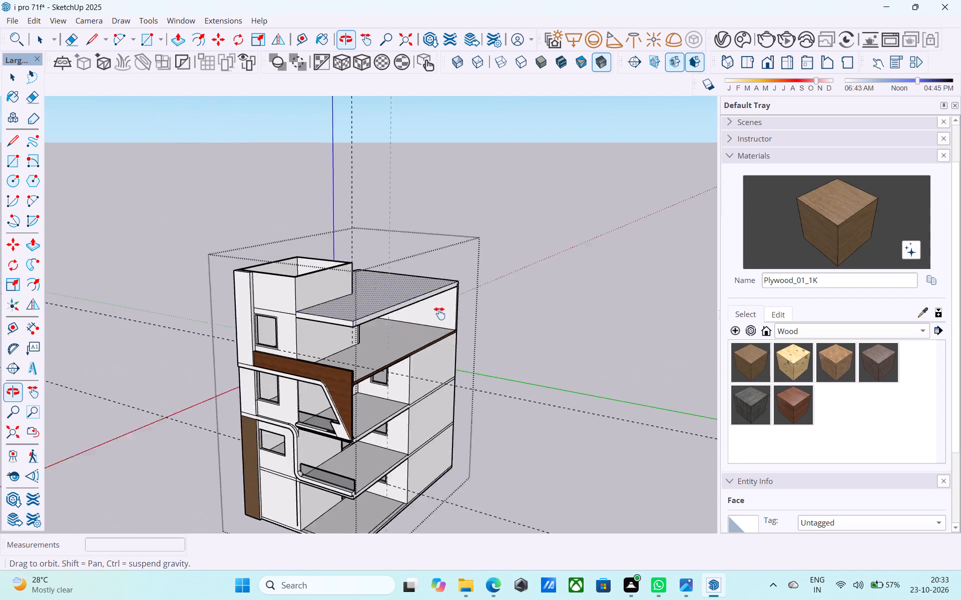
{"action": "middle_click_drag", "start_coordinate": [439, 313], "coordinate": [248, 323]}
Copy the inner top edge of the rooftop wall opposite the balcony side down by 6".
{"action": "scroll", "coordinate": [316, 284], "scroll_direction": "up", "scroll_amount": 5}
{"action": "middle_click_drag", "start_coordinate": [298, 269], "coordinate": [323, 274], "text": "shift"}
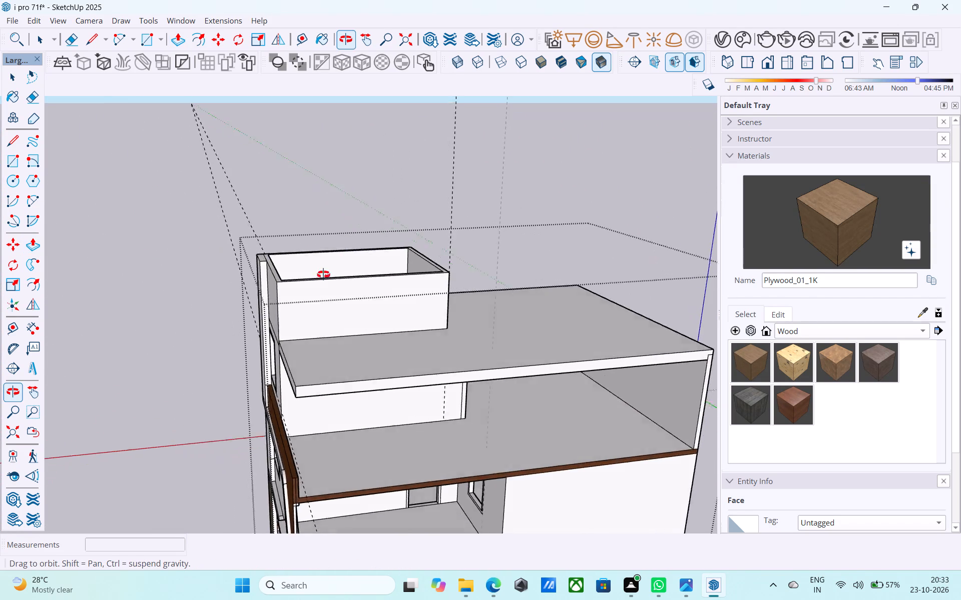
{"action": "middle_click_drag", "start_coordinate": [323, 274], "coordinate": [338, 312], "text": "shift"}
{"action": "scroll", "coordinate": [280, 265], "scroll_direction": "up", "scroll_amount": 7}
{"action": "key", "text": "space"}
{"action": "left_click", "coordinate": [264, 237]}
{"action": "scroll", "coordinate": [264, 237], "scroll_direction": "up", "scroll_amount": 1}
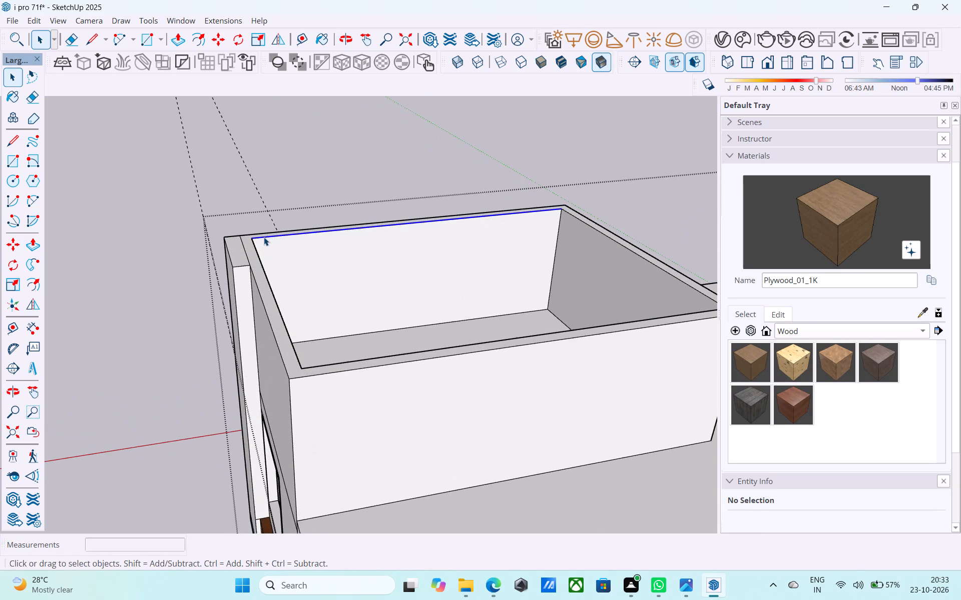
{"action": "key", "text": "m"}
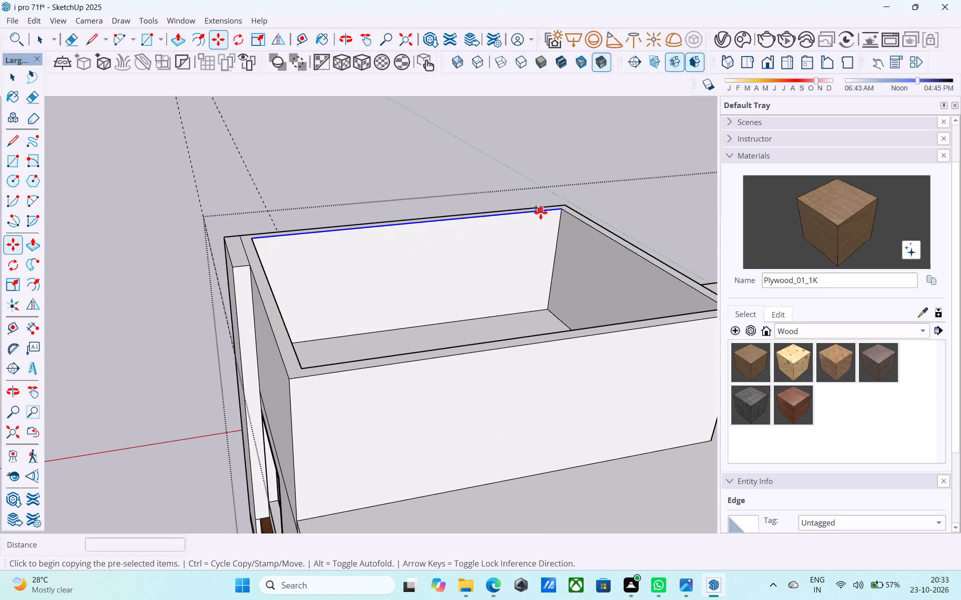
{"action": "left_click", "coordinate": [557, 209]}
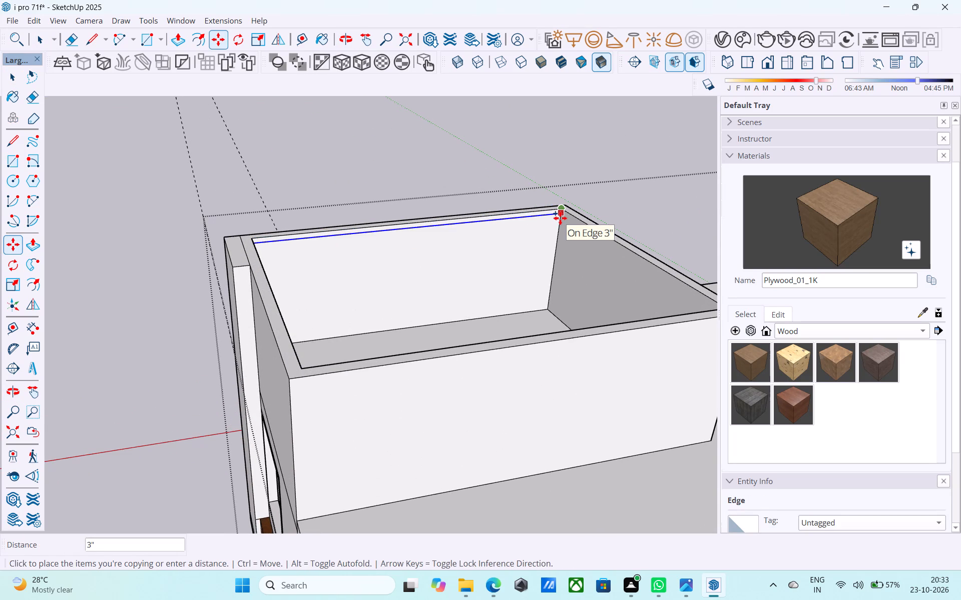
{"action": "type", "text": "6\""}
{"action": "key", "text": "Return"}
{"action": "key", "text": "space"}
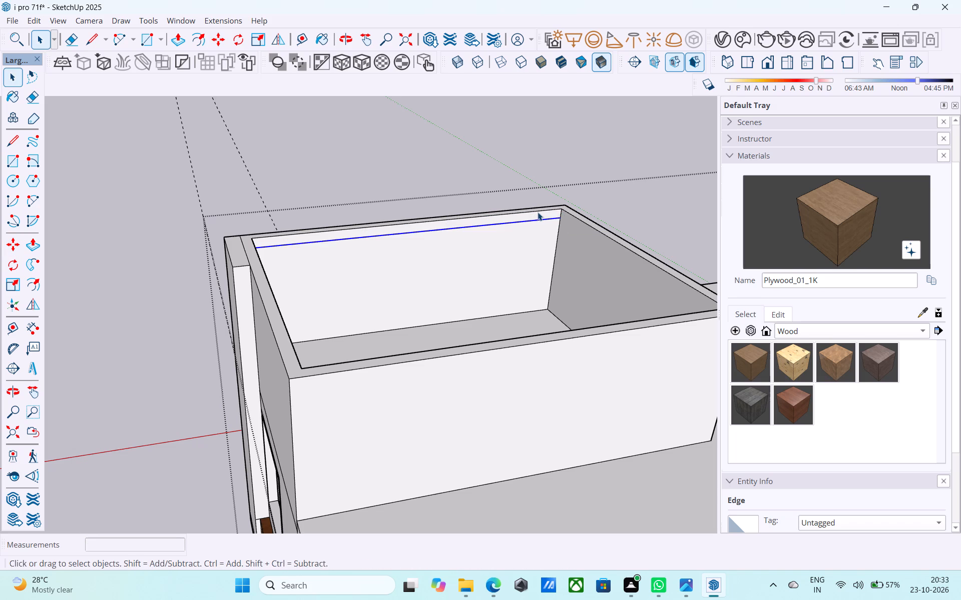
Push/Pull the 6" strip across the enclosure to the opposite wall to close its top with a slab.
{"action": "left_click", "coordinate": [538, 213]}
{"action": "left_click", "coordinate": [539, 214]}
{"action": "key", "text": "p"}
{"action": "left_click", "coordinate": [540, 214]}
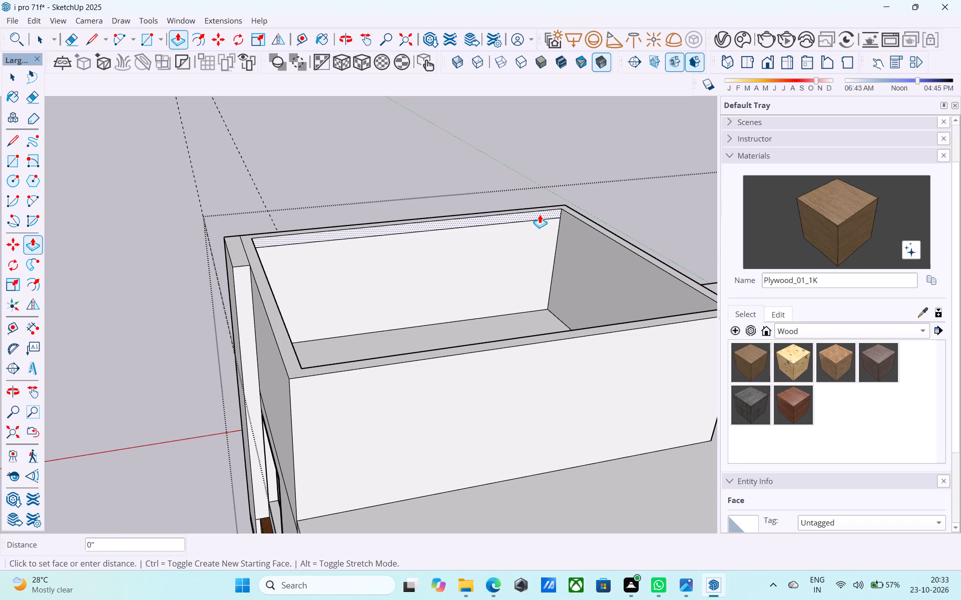
{"action": "scroll", "coordinate": [548, 225], "scroll_direction": "down", "scroll_amount": 6}
{"action": "left_click", "coordinate": [619, 287]}
{"action": "left_click", "coordinate": [536, 236]}
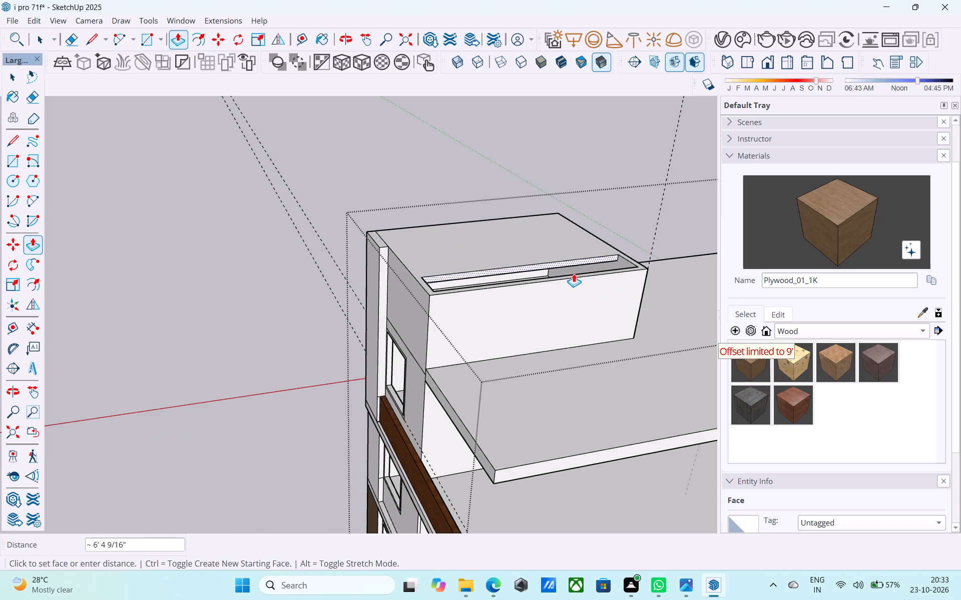
{"action": "left_click", "coordinate": [579, 278]}
Copy the top edge of the rooftop room's balcony-side outer face down by 3".
{"action": "middle_click_drag", "start_coordinate": [570, 276], "coordinate": [600, 207]}
{"action": "scroll", "coordinate": [507, 293], "scroll_direction": "up", "scroll_amount": 7}
{"action": "key", "text": "space"}
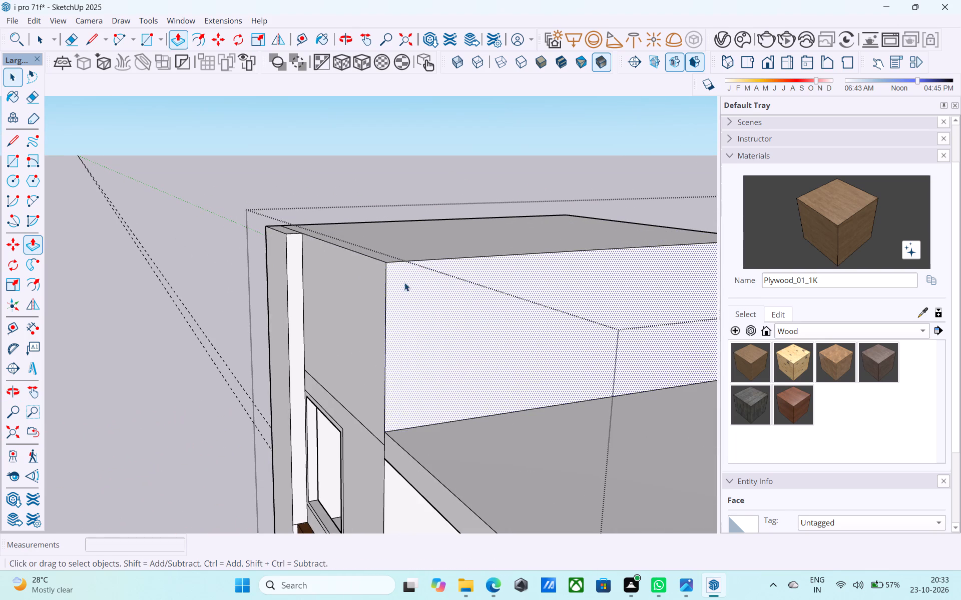
{"action": "left_click", "coordinate": [397, 262]}
{"action": "key", "text": "m"}
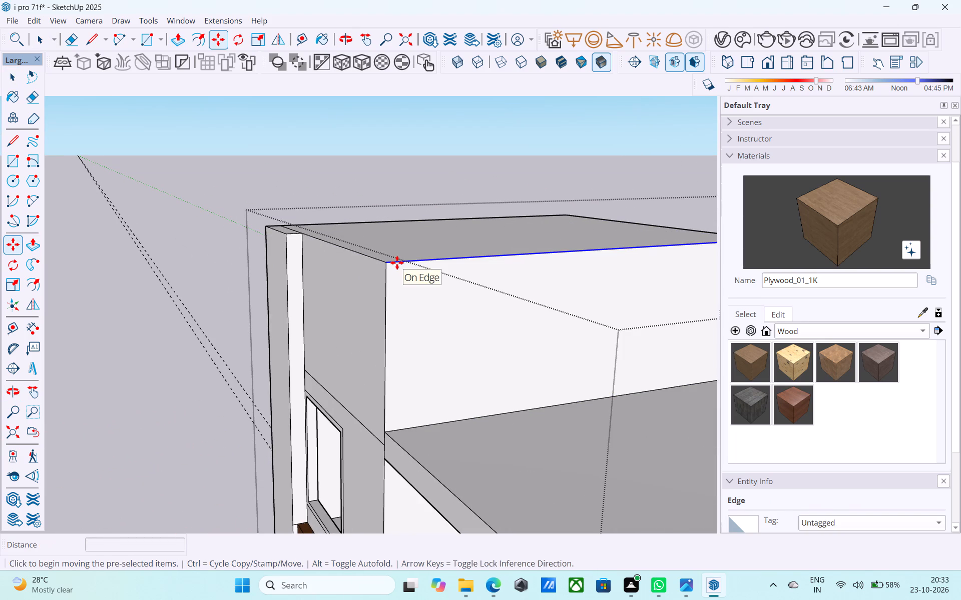
{"action": "left_click", "coordinate": [389, 262]}
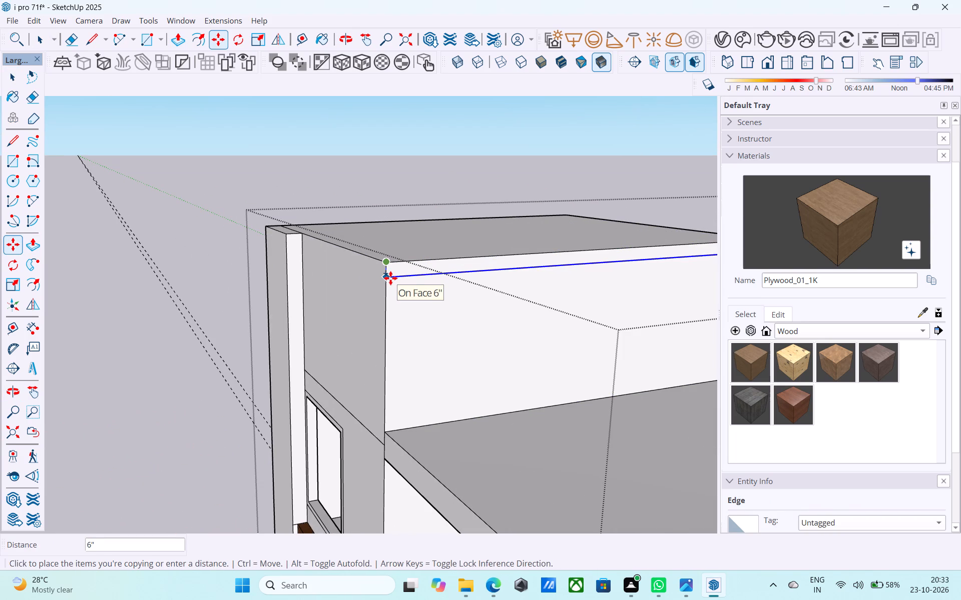
{"action": "type", "text": "3\""}
{"action": "key", "text": "Return"}
{"action": "key", "text": "space"}
Push/Pull the 3" strip outward over the roof terrace, level with the outer edge of the slab below.
{"action": "scroll", "coordinate": [404, 242], "scroll_direction": "up", "scroll_amount": 4}
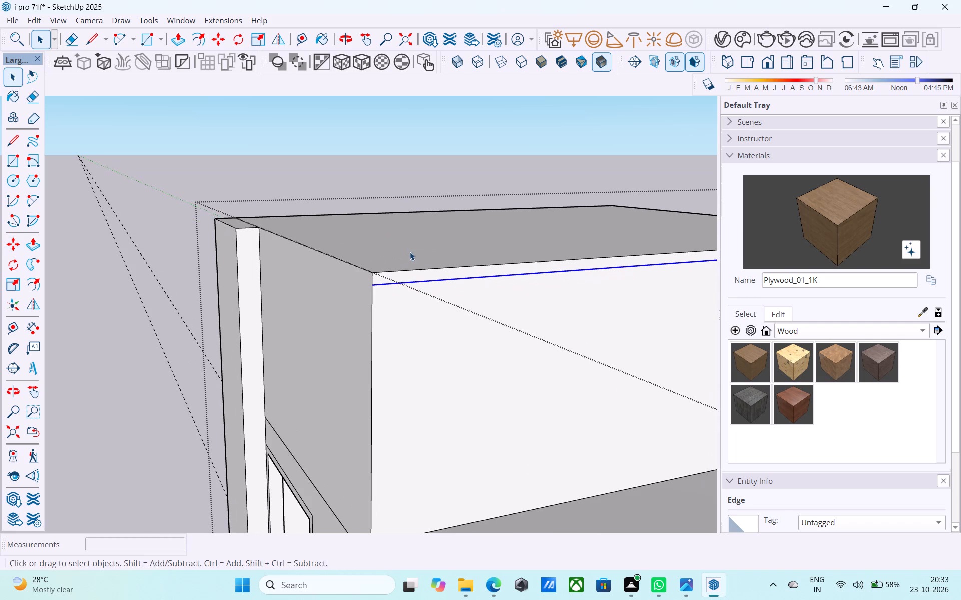
{"action": "left_click", "coordinate": [407, 273]}
{"action": "left_click", "coordinate": [411, 277]}
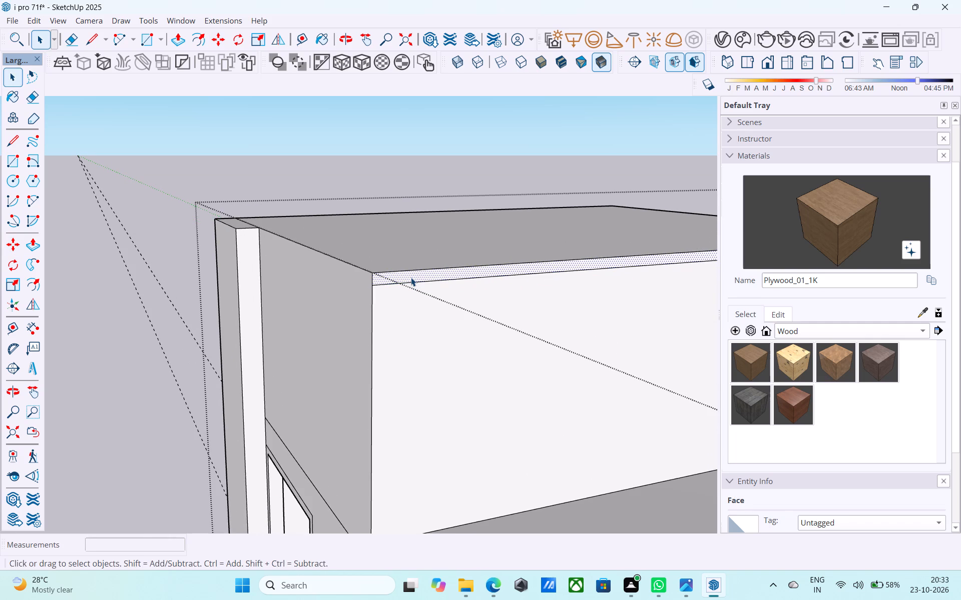
{"action": "key", "text": "p"}
{"action": "left_click", "coordinate": [411, 277]}
{"action": "scroll", "coordinate": [408, 278], "scroll_direction": "down", "scroll_amount": 7}
{"action": "scroll", "coordinate": [445, 302], "scroll_direction": "down", "scroll_amount": 7}
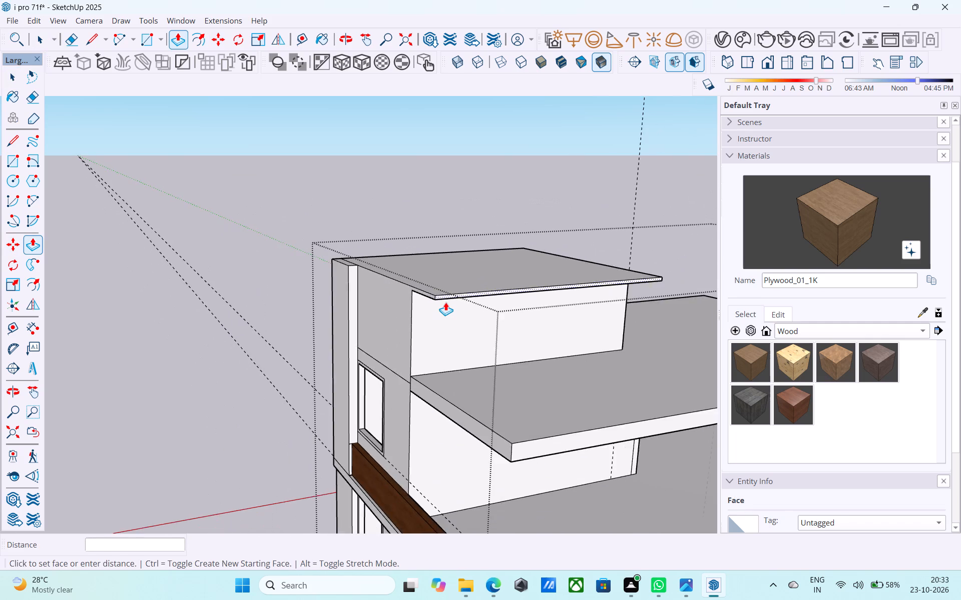
{"action": "scroll", "coordinate": [445, 302], "scroll_direction": "down", "scroll_amount": 7}
{"action": "left_click", "coordinate": [487, 351]}
Push/Pull the rooftop room's whole top face, including the overhanging canopy, up by 3".
{"action": "middle_click_drag", "start_coordinate": [506, 322], "coordinate": [575, 292]}
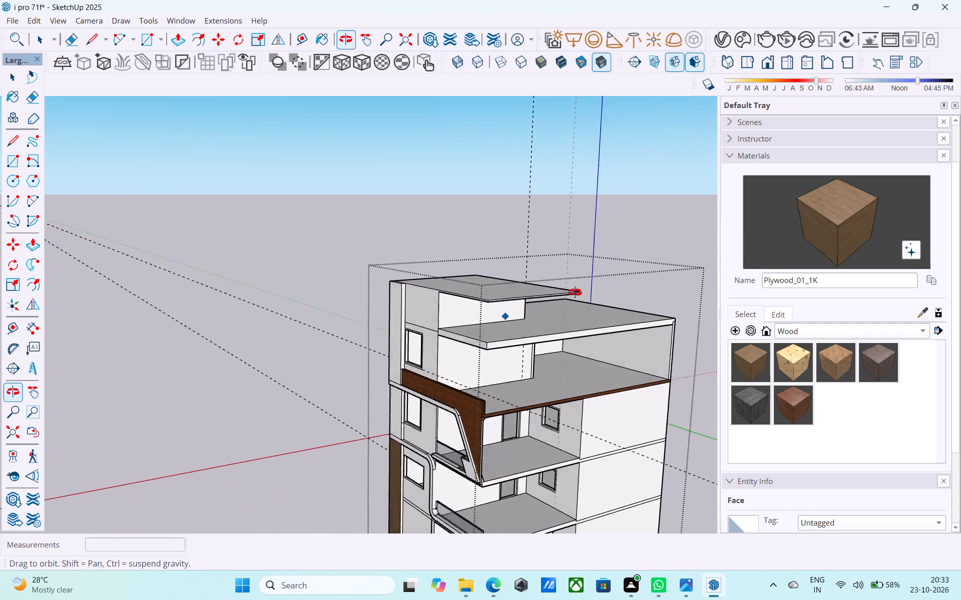
{"action": "middle_click_drag", "start_coordinate": [575, 292], "coordinate": [688, 243]}
{"action": "scroll", "coordinate": [568, 274], "scroll_direction": "up", "scroll_amount": 8}
{"action": "middle_click_drag", "start_coordinate": [537, 282], "coordinate": [614, 286]}
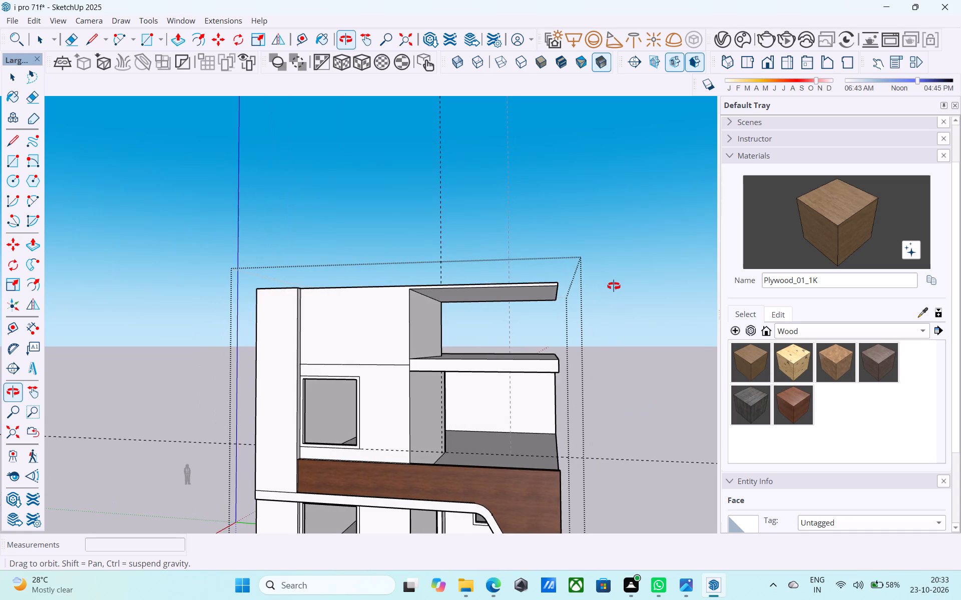
{"action": "middle_click_drag", "start_coordinate": [614, 286], "coordinate": [620, 297]}
{"action": "middle_click_drag", "start_coordinate": [482, 284], "coordinate": [476, 351]}
{"action": "scroll", "coordinate": [422, 342], "scroll_direction": "up", "scroll_amount": 7}
{"action": "key", "text": "space"}
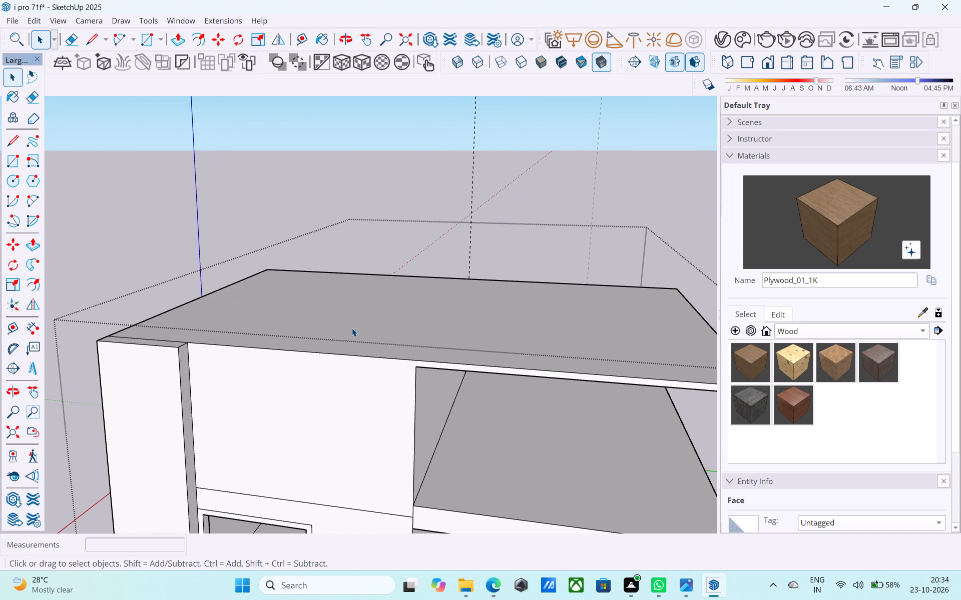
{"action": "left_click", "coordinate": [352, 328]}
{"action": "key", "text": "p"}
{"action": "left_click", "coordinate": [352, 328]}
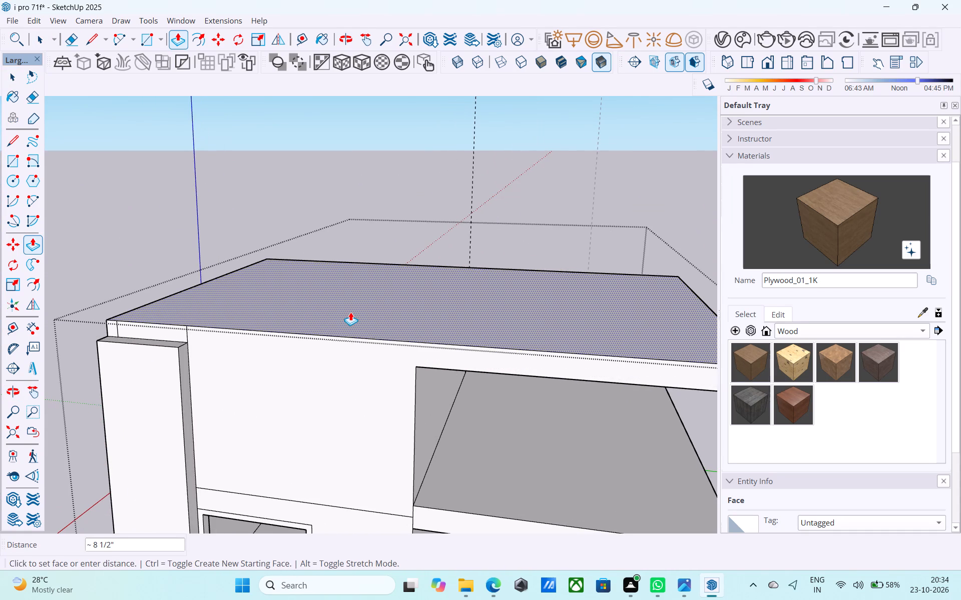
{"action": "type", "text": "3\""}
{"action": "key", "text": "Return"}
{"action": "key", "text": "space"}
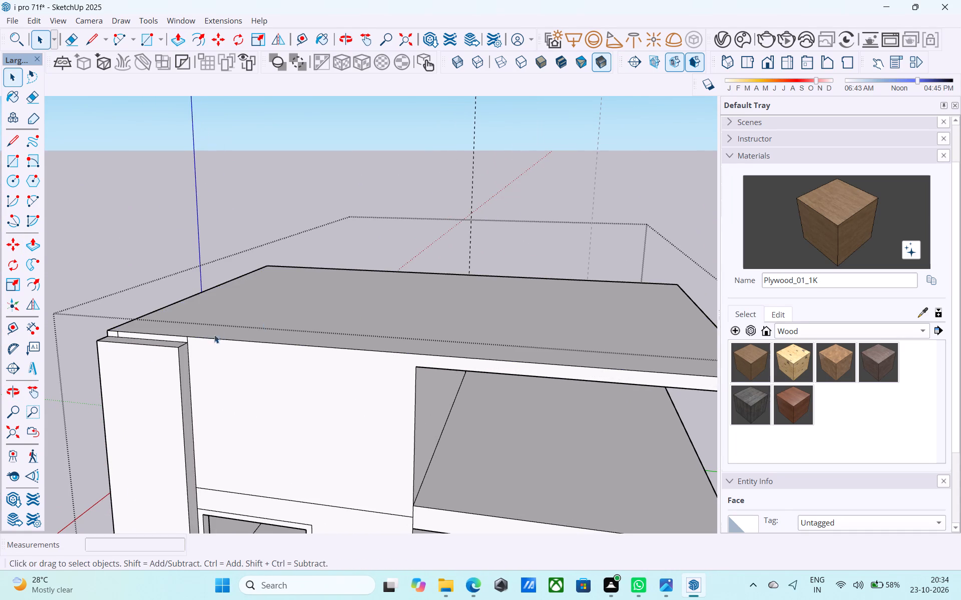
Erase the two short vertical edges on the roof slab's front edge above the corner pier.
{"action": "scroll", "coordinate": [183, 343], "scroll_direction": "up", "scroll_amount": 4}
{"action": "key", "text": "e"}
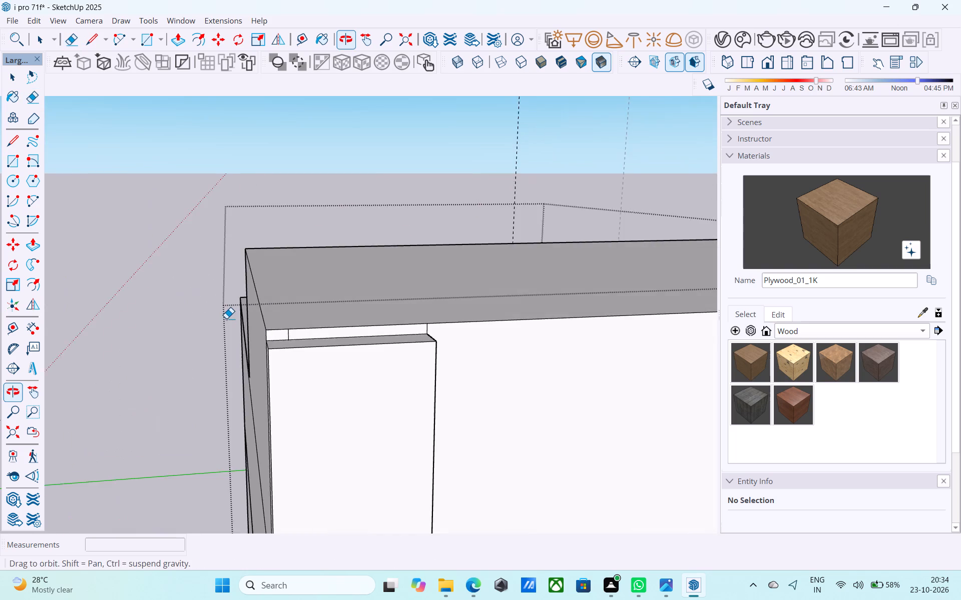
{"action": "middle_click_drag", "start_coordinate": [398, 353], "coordinate": [329, 319]}
{"action": "left_click_drag", "start_coordinate": [353, 324], "coordinate": [344, 325], "text": "shift"}
{"action": "scroll", "coordinate": [257, 304], "scroll_direction": "down", "scroll_amount": 5, "text": "shift"}
{"action": "middle_click_drag", "start_coordinate": [472, 307], "coordinate": [362, 298], "text": "shift"}
{"action": "scroll", "coordinate": [362, 298], "scroll_direction": "up", "scroll_amount": 5, "text": "shift"}
{"action": "left_click_drag", "start_coordinate": [347, 302], "coordinate": [333, 299]}
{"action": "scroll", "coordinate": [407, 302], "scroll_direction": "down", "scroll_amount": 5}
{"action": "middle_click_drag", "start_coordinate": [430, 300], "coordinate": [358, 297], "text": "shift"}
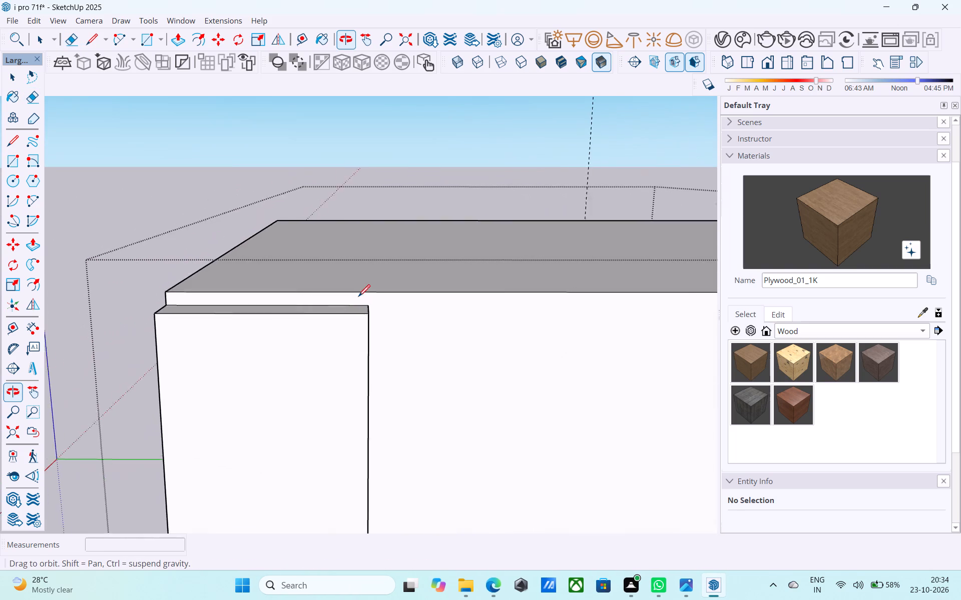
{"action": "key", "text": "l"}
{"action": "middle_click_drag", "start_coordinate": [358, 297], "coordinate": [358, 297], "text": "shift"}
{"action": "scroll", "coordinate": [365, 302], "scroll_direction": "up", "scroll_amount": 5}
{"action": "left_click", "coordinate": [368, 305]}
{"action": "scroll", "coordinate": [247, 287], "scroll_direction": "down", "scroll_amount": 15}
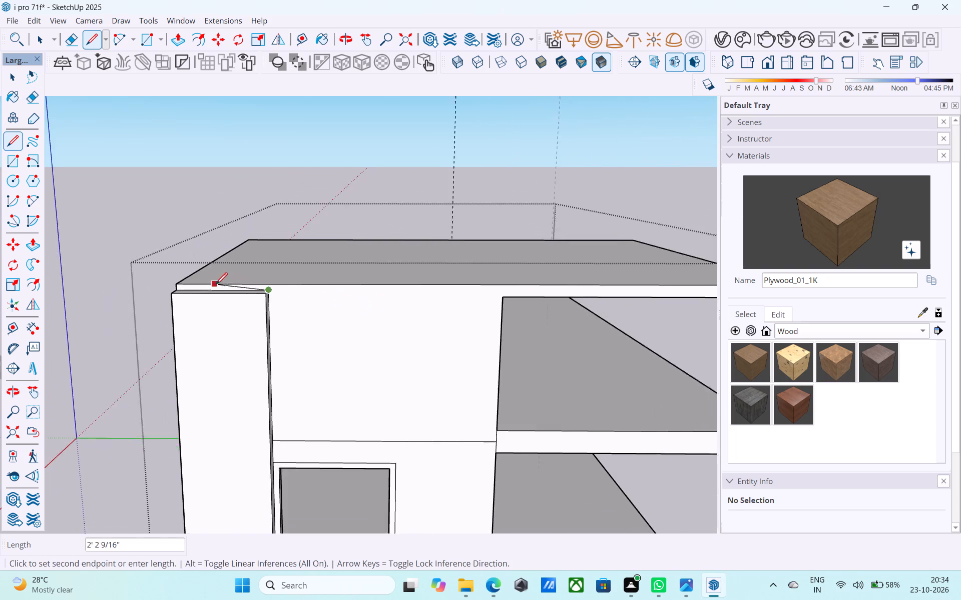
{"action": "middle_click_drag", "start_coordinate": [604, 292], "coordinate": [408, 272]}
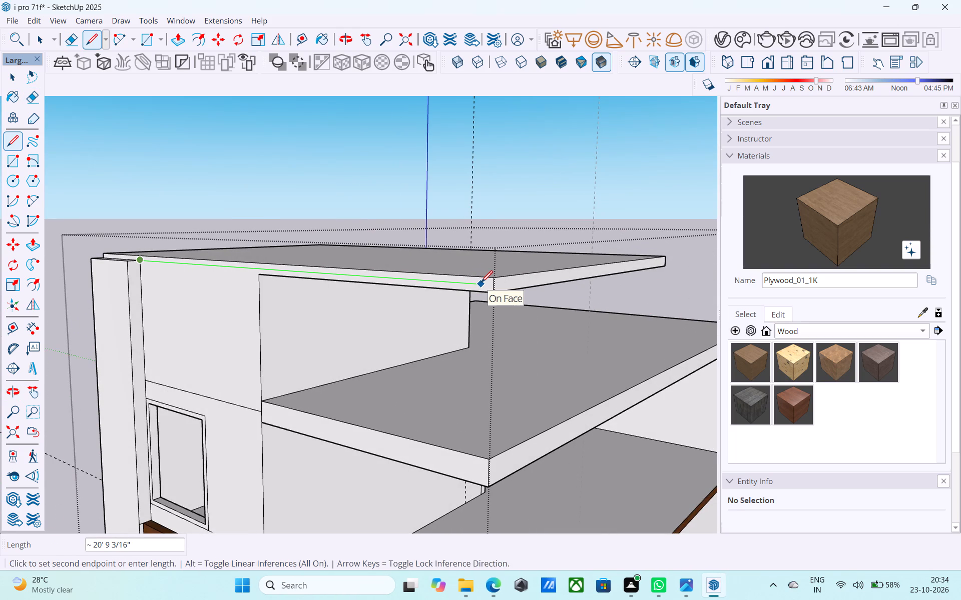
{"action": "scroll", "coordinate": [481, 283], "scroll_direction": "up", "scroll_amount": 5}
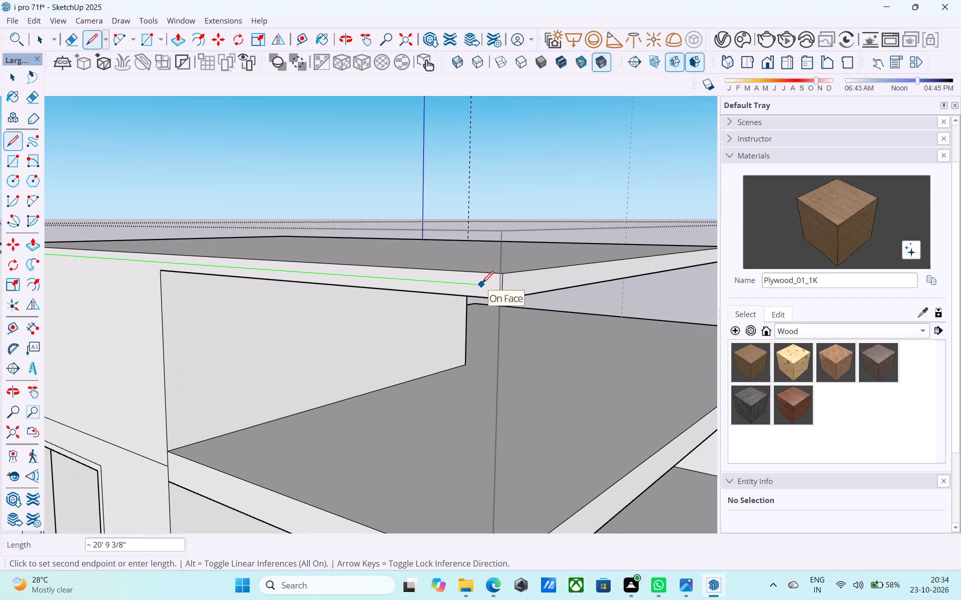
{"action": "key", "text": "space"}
Draw a 9' 6" horizontal line across the rooftop room's front wall from the terrace opening's top corner to the corner pier.
{"action": "scroll", "coordinate": [338, 267], "scroll_direction": "down", "scroll_amount": 3}
{"action": "middle_click_drag", "start_coordinate": [337, 269], "coordinate": [614, 296], "text": "shift"}
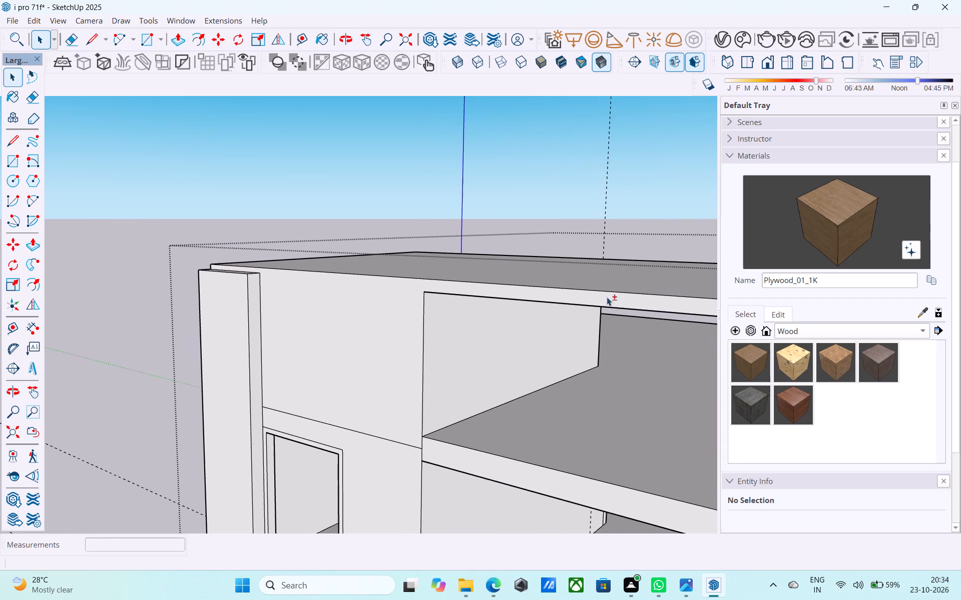
{"action": "key", "text": "l"}
{"action": "scroll", "coordinate": [415, 282], "scroll_direction": "up", "scroll_amount": 4}
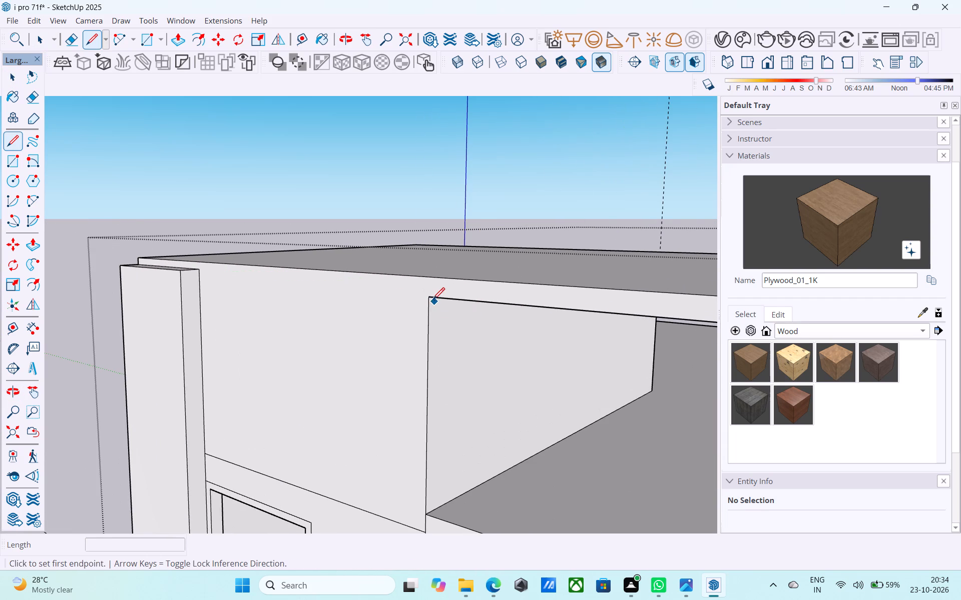
{"action": "left_click", "coordinate": [432, 299]}
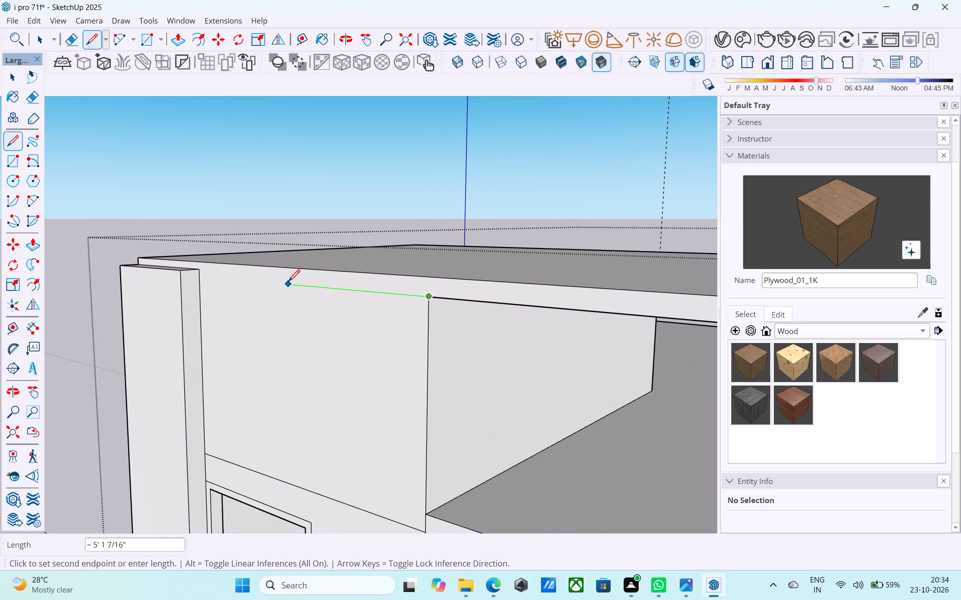
{"action": "middle_click_drag", "start_coordinate": [288, 282], "coordinate": [436, 324]}
{"action": "scroll", "coordinate": [387, 314], "scroll_direction": "up", "scroll_amount": 5}
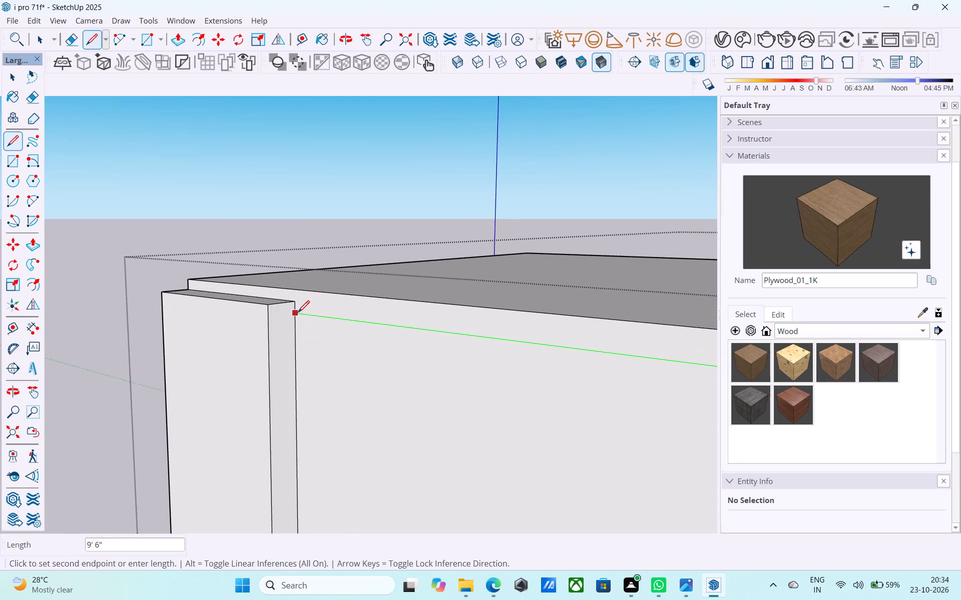
{"action": "left_click", "coordinate": [298, 313]}
{"action": "key", "text": "space"}
Push/Pull the corner pier's top face down 3", level with the line marking the underside of the roof slab.
{"action": "middle_click_drag", "start_coordinate": [295, 311], "coordinate": [312, 351]}
{"action": "left_click", "coordinate": [276, 315]}
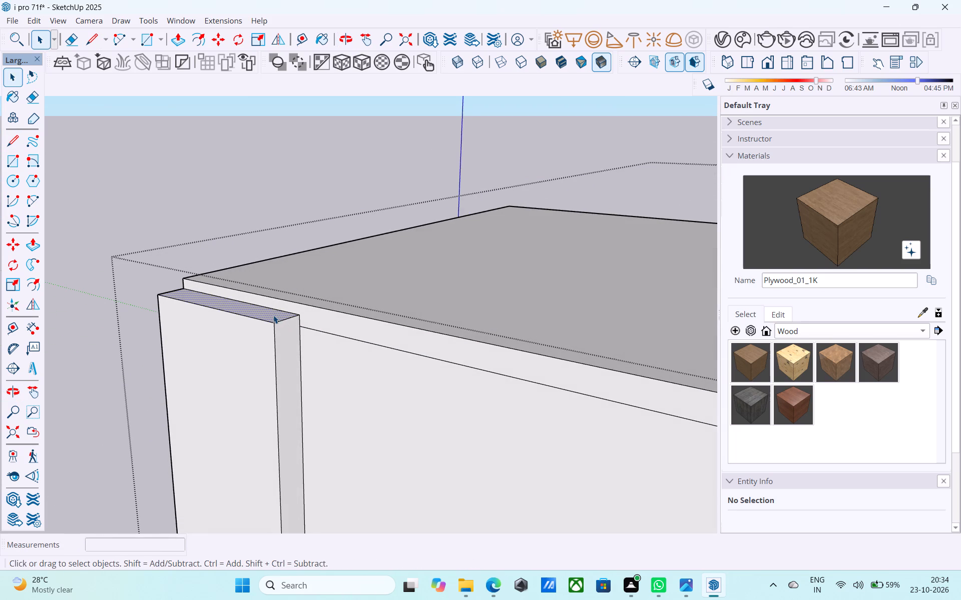
{"action": "scroll", "coordinate": [273, 315], "scroll_direction": "up", "scroll_amount": 2}
{"action": "key", "text": "p"}
{"action": "left_click", "coordinate": [273, 315]}
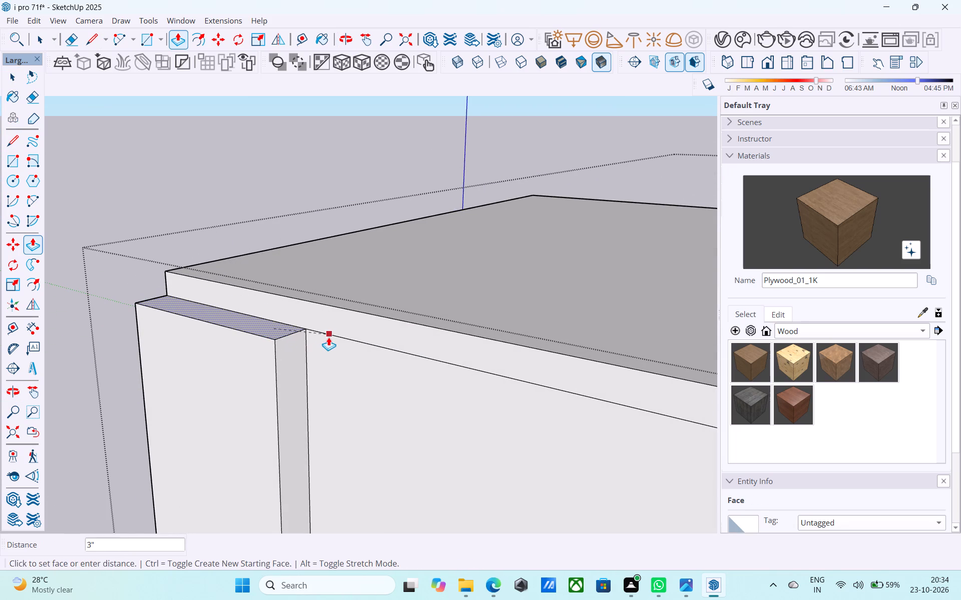
{"action": "left_click", "coordinate": [328, 337]}
{"action": "key", "text": "space"}
Push/Pull the top roof slab's front strip outward by 6".
{"action": "left_click", "coordinate": [343, 317]}
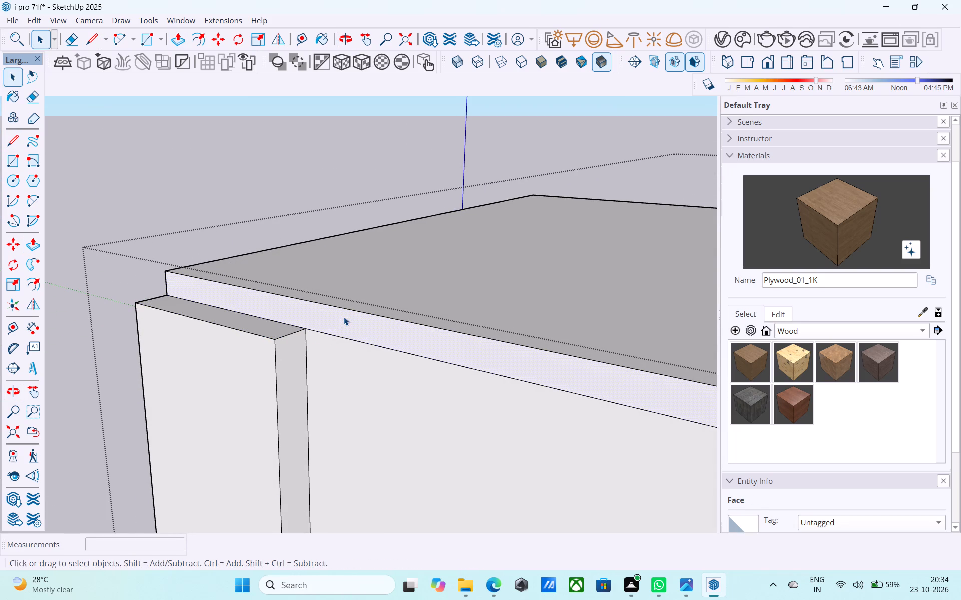
{"action": "key", "text": "p"}
{"action": "left_click", "coordinate": [344, 317]}
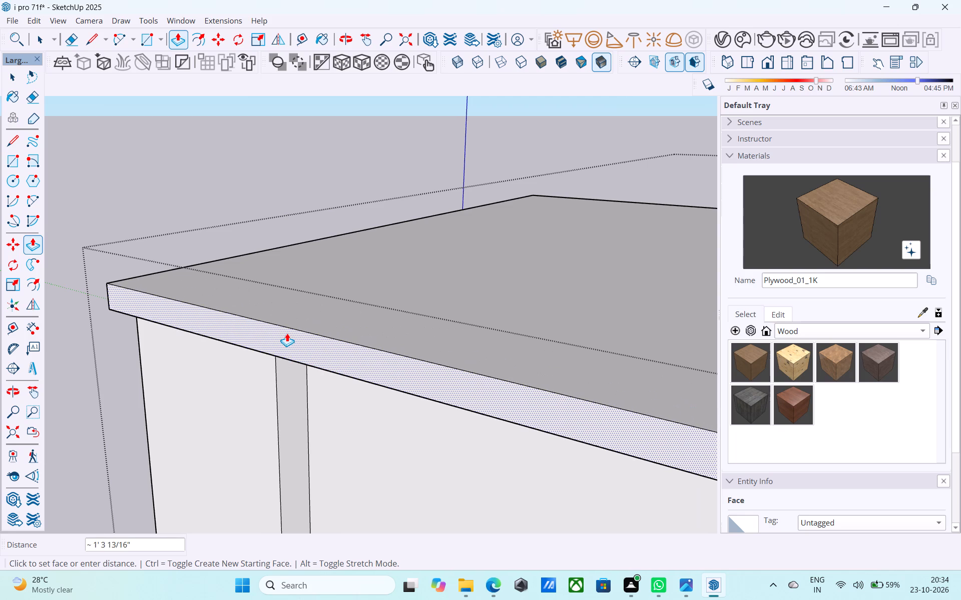
{"action": "type", "text": "6\""}
{"action": "key", "text": "Return"}
{"action": "key", "text": "space"}
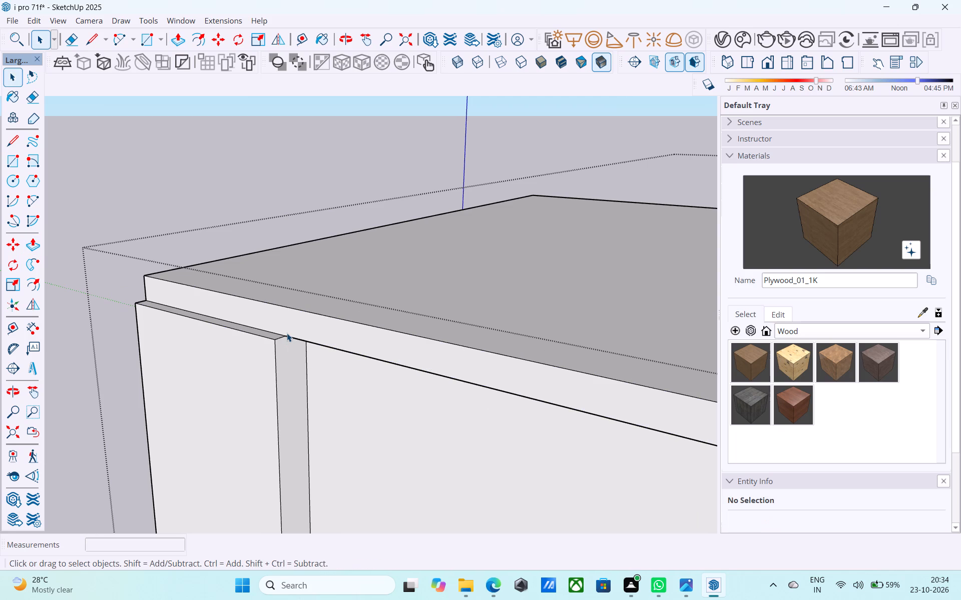
Push/Pull the top roof slab's front strip further out, flush with the corner pier's front face.
{"action": "left_click", "coordinate": [287, 333]}
{"action": "key", "text": "p"}
{"action": "left_click", "coordinate": [287, 333]}
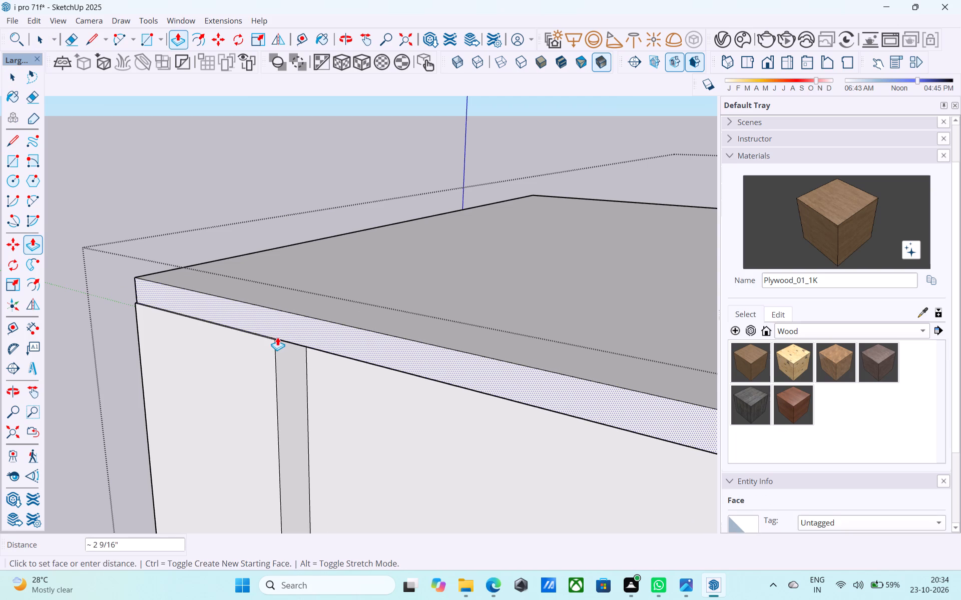
{"action": "left_click", "coordinate": [278, 352]}
{"action": "key", "text": "space"}
Push/Pull the top roof slab's front strip out another 3" so it overhangs the corner pier.
{"action": "left_click", "coordinate": [282, 331]}
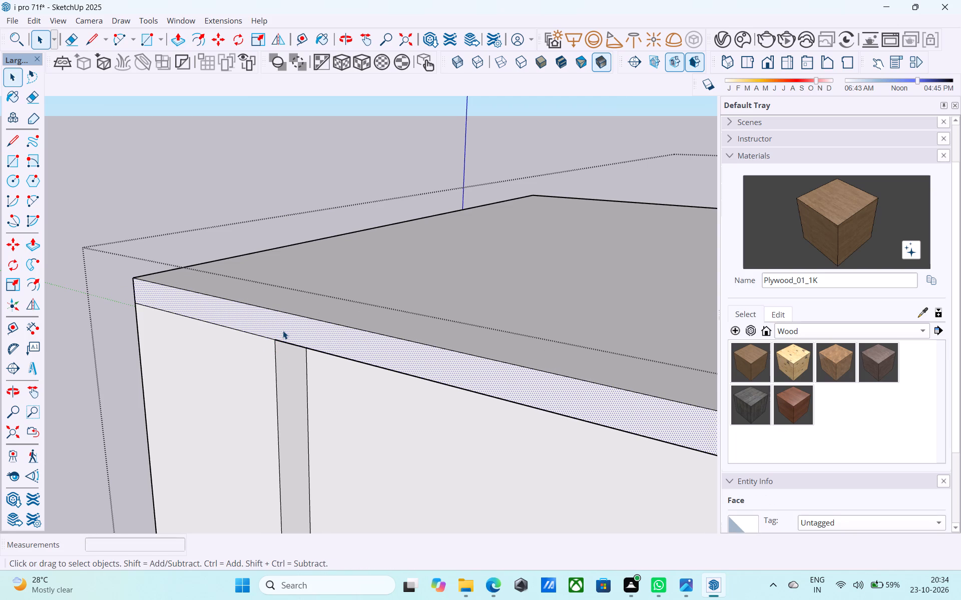
{"action": "key", "text": "p"}
{"action": "left_click", "coordinate": [283, 330]}
{"action": "key", "text": "3"}
{"action": "key", "text": "shift+quotedbl"}
{"action": "key", "text": "Return"}
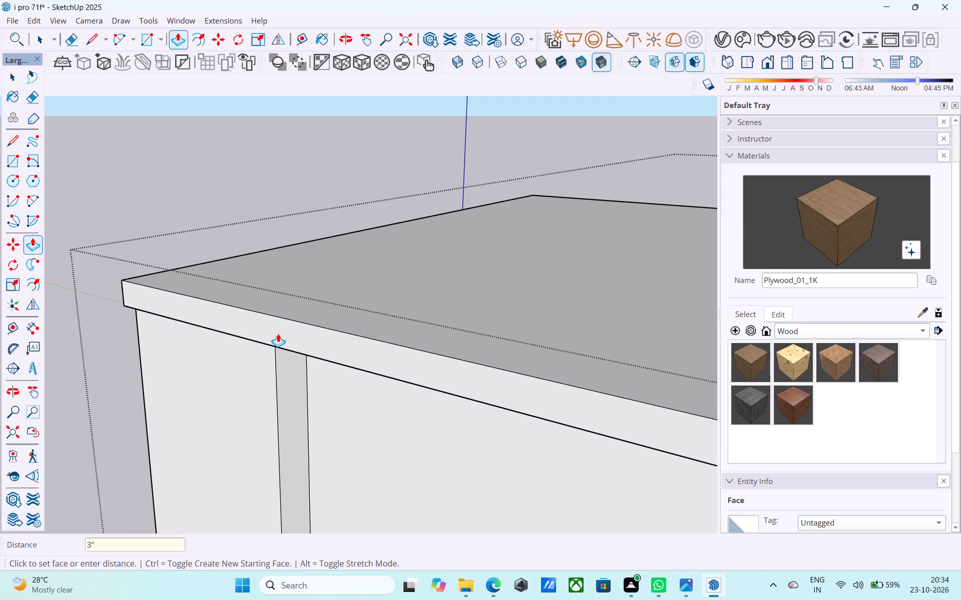
{"action": "key", "text": "space"}
Examine the overhanging roof slab and the facade below it from underneath and from the front.
{"action": "scroll", "coordinate": [284, 336], "scroll_direction": "down", "scroll_amount": 1}
{"action": "middle_click_drag", "start_coordinate": [314, 337], "coordinate": [374, 262]}
{"action": "scroll", "coordinate": [266, 261], "scroll_direction": "down", "scroll_amount": 8}
{"action": "middle_click_drag", "start_coordinate": [267, 271], "coordinate": [402, 197]}
{"action": "middle_click_drag", "start_coordinate": [503, 264], "coordinate": [422, 244], "text": "shift"}
{"action": "middle_click_drag", "start_coordinate": [468, 231], "coordinate": [467, 244]}
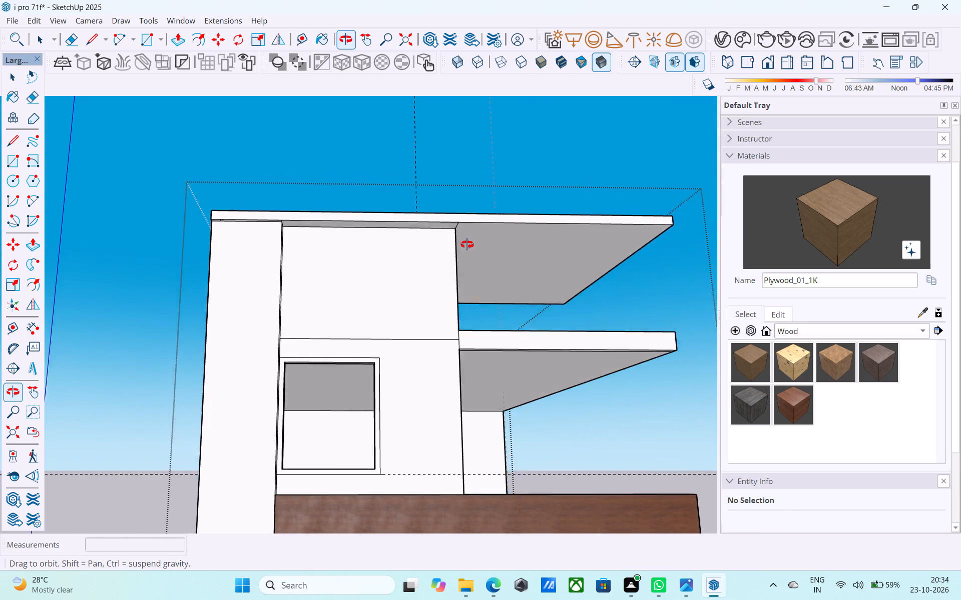
{"action": "middle_click_drag", "start_coordinate": [467, 244], "coordinate": [468, 302]}
{"action": "middle_click_drag", "start_coordinate": [477, 352], "coordinate": [471, 256], "text": "shift"}
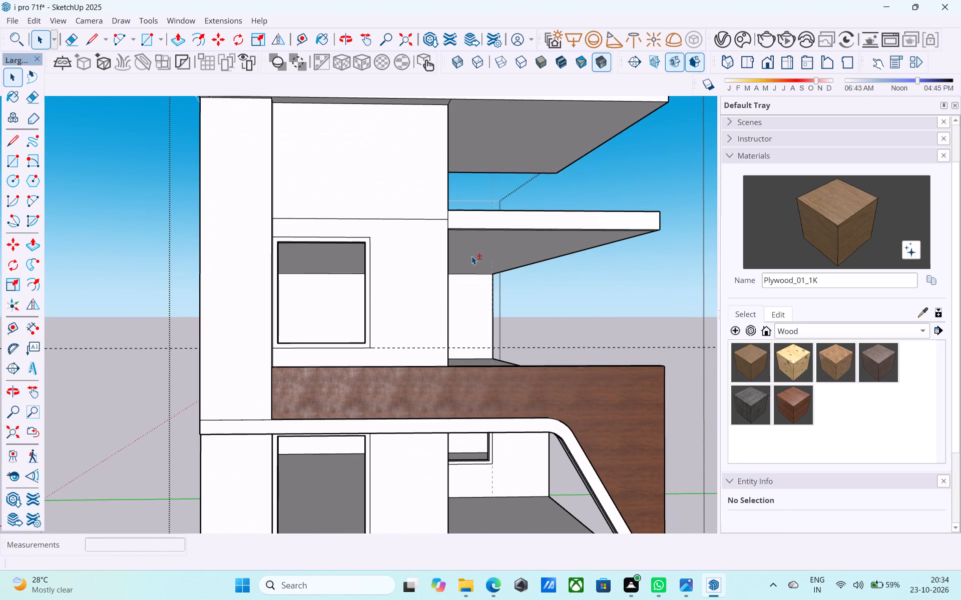
{"action": "scroll", "coordinate": [457, 244], "scroll_direction": "down", "scroll_amount": 1}
{"action": "middle_click_drag", "start_coordinate": [449, 257], "coordinate": [413, 277]}
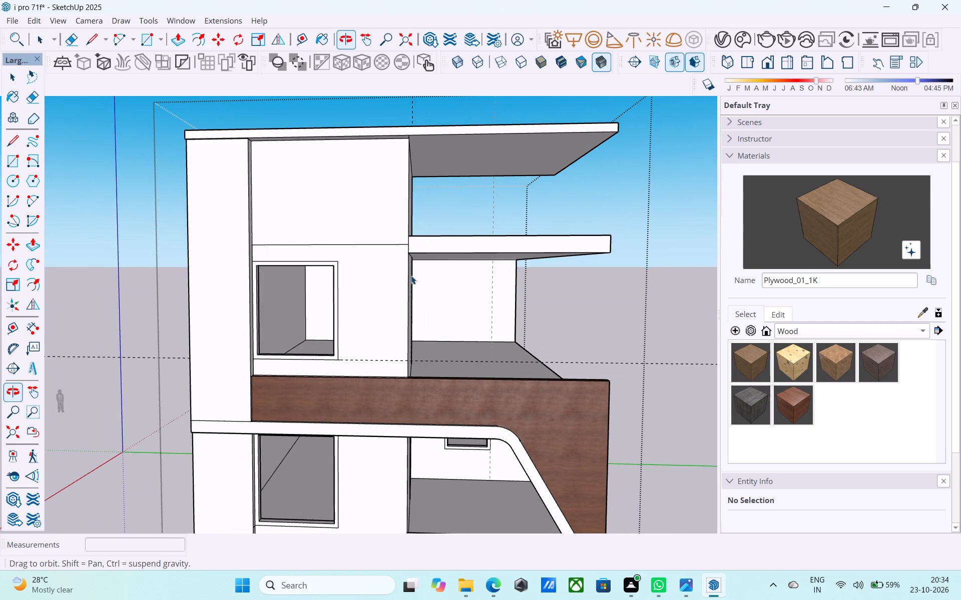
Erase the horizontal seam between the rooftop room's front wall and the wall with the upper window.
{"action": "scroll", "coordinate": [410, 273], "scroll_direction": "up", "scroll_amount": 1}
{"action": "middle_click_drag", "start_coordinate": [456, 272], "coordinate": [347, 304]}
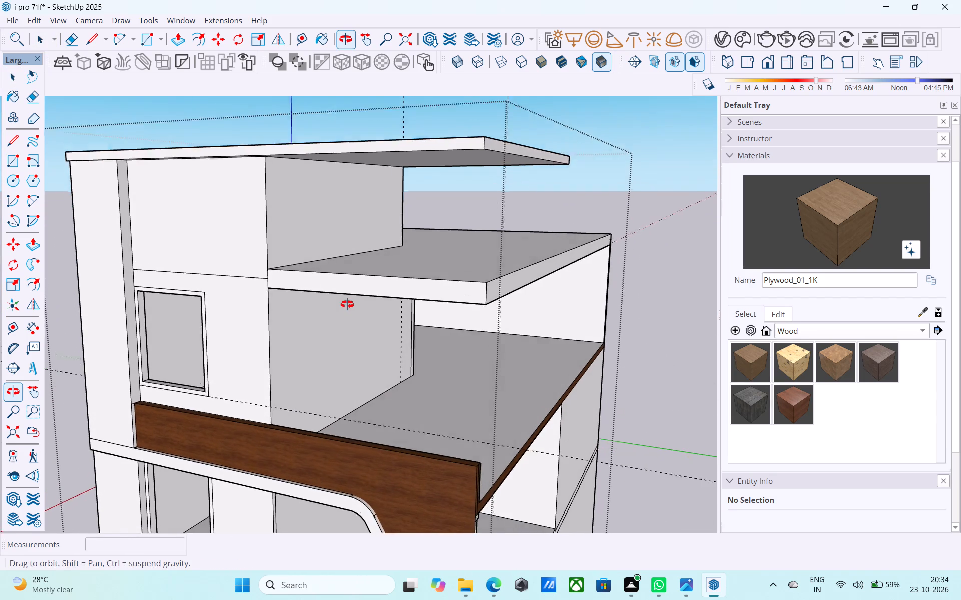
{"action": "middle_click_drag", "start_coordinate": [347, 304], "coordinate": [345, 307]}
{"action": "scroll", "coordinate": [310, 309], "scroll_direction": "up", "scroll_amount": 5}
{"action": "middle_click_drag", "start_coordinate": [305, 297], "coordinate": [346, 291]}
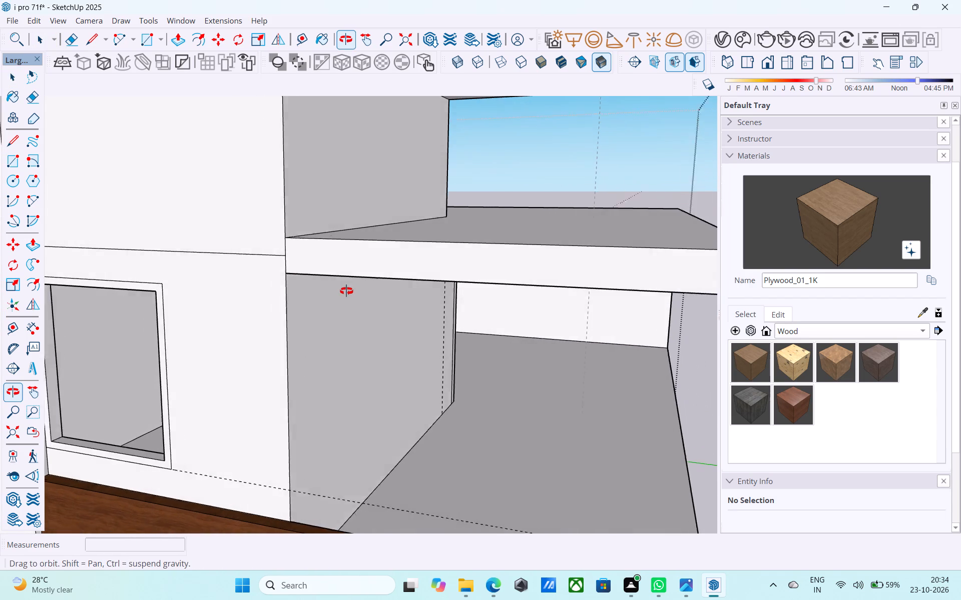
{"action": "middle_click_drag", "start_coordinate": [346, 291], "coordinate": [348, 291]}
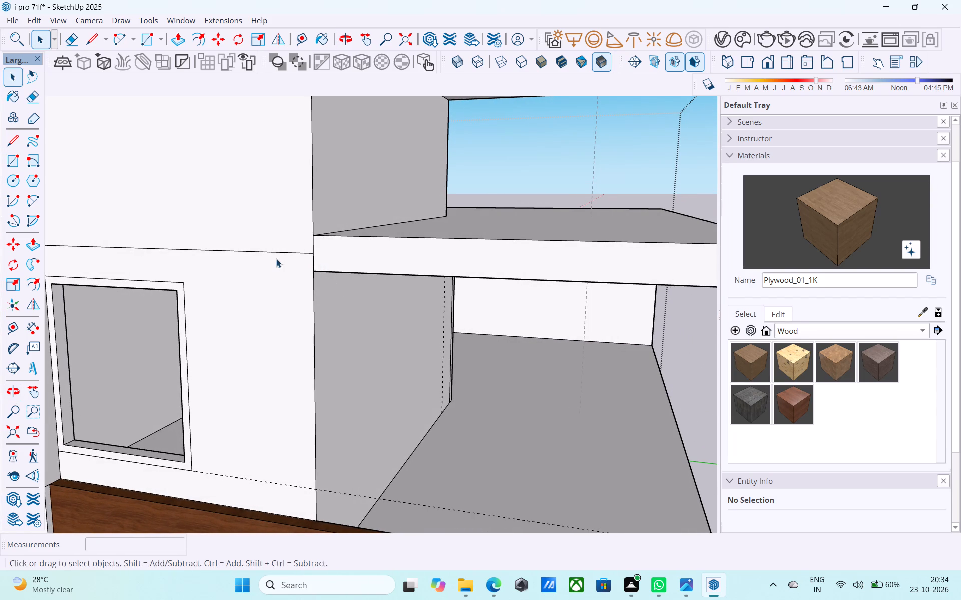
{"action": "key", "text": "e"}
{"action": "left_click_drag", "start_coordinate": [269, 257], "coordinate": [267, 244]}
Outline a strip about 12' 11" long on the upper half of the lower roof slab's front face, running onto the wall with a slanted end.
{"action": "middle_click_drag", "start_coordinate": [280, 249], "coordinate": [359, 245]}
{"action": "middle_click_drag", "start_coordinate": [428, 256], "coordinate": [410, 256], "text": "shift"}
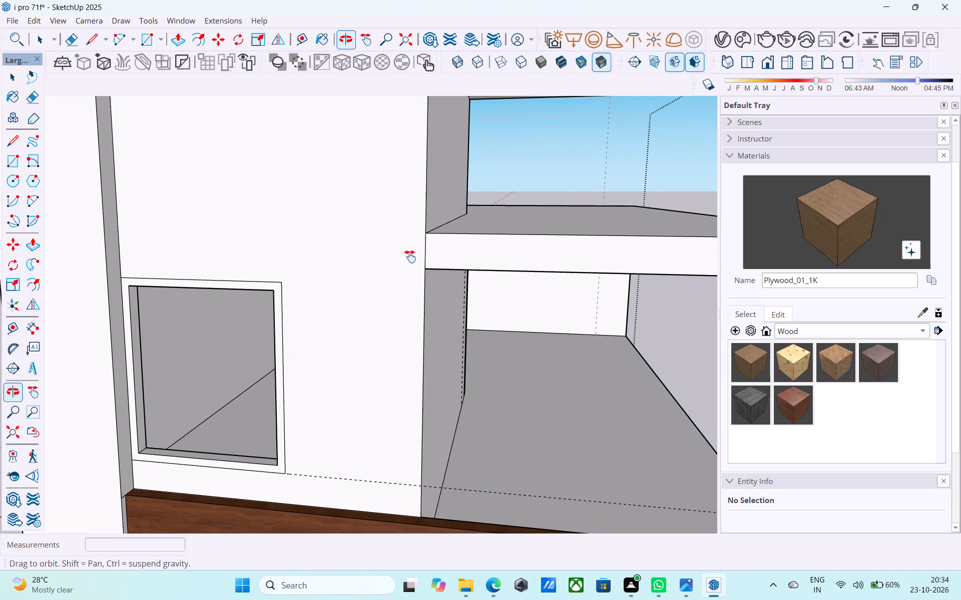
{"action": "middle_click_drag", "start_coordinate": [410, 256], "coordinate": [397, 259], "text": "shift"}
{"action": "middle_click_drag", "start_coordinate": [389, 260], "coordinate": [378, 259]}
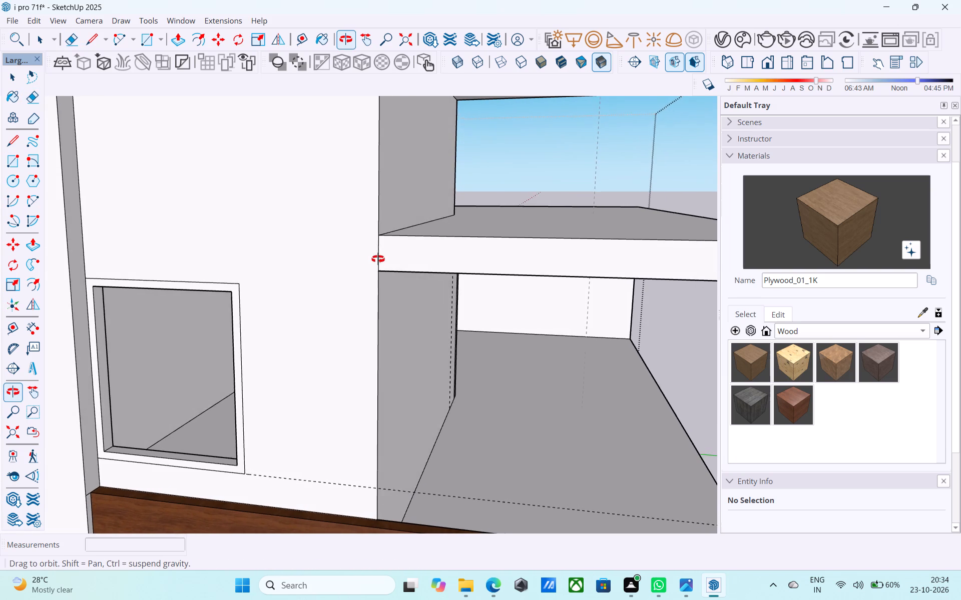
{"action": "middle_click_drag", "start_coordinate": [378, 259], "coordinate": [363, 257]}
{"action": "scroll", "coordinate": [354, 258], "scroll_direction": "down", "scroll_amount": 3}
{"action": "middle_click_drag", "start_coordinate": [340, 261], "coordinate": [315, 256]}
{"action": "key", "text": "l"}
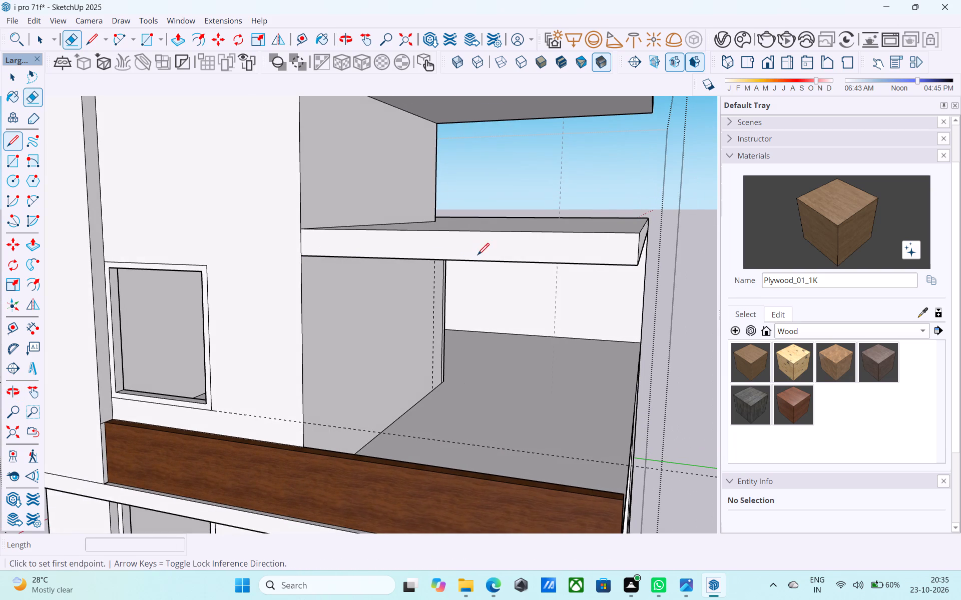
{"action": "left_click", "coordinate": [640, 243]}
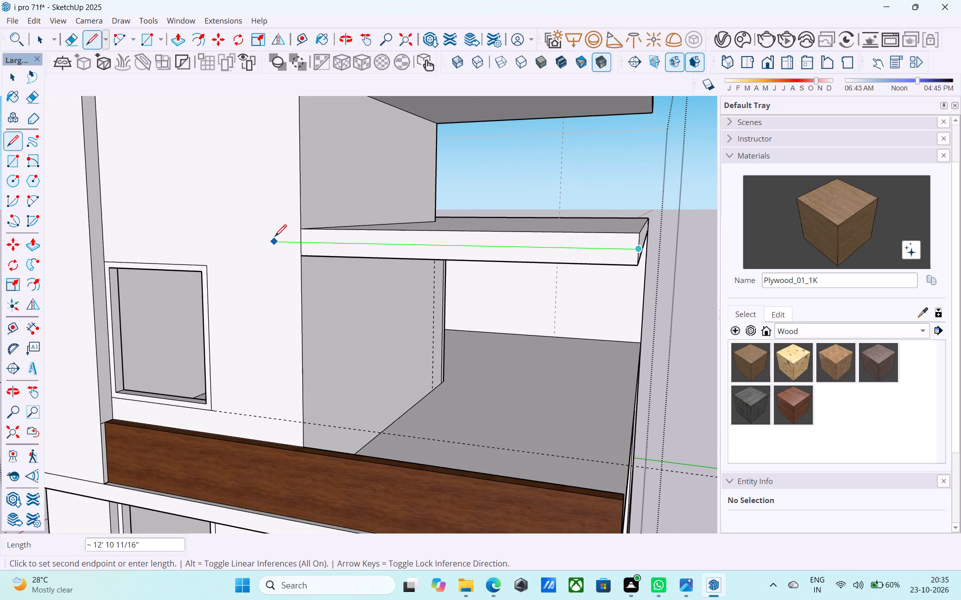
{"action": "left_click", "coordinate": [275, 237]}
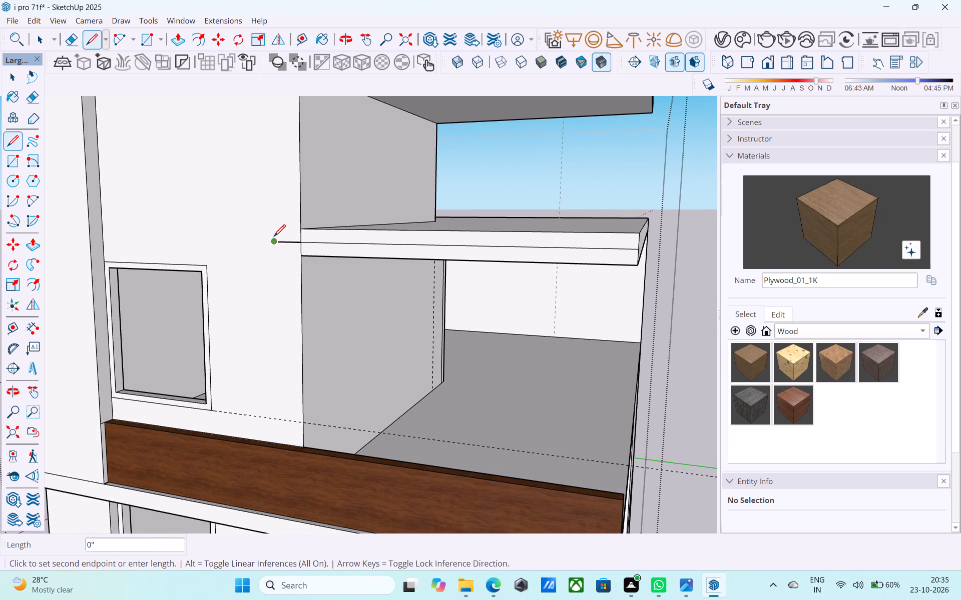
{"action": "scroll", "coordinate": [274, 237], "scroll_direction": "up", "scroll_amount": 6}
{"action": "left_click", "coordinate": [324, 226]}
{"action": "scroll", "coordinate": [322, 226], "scroll_direction": "down", "scroll_amount": 1}
{"action": "key", "text": "space"}
Erase the short vertical edge dividing the strip where the lower roof slab meets the wall.
{"action": "scroll", "coordinate": [322, 227], "scroll_direction": "up", "scroll_amount": 4}
{"action": "key", "text": "e"}
{"action": "left_click", "coordinate": [325, 230]}
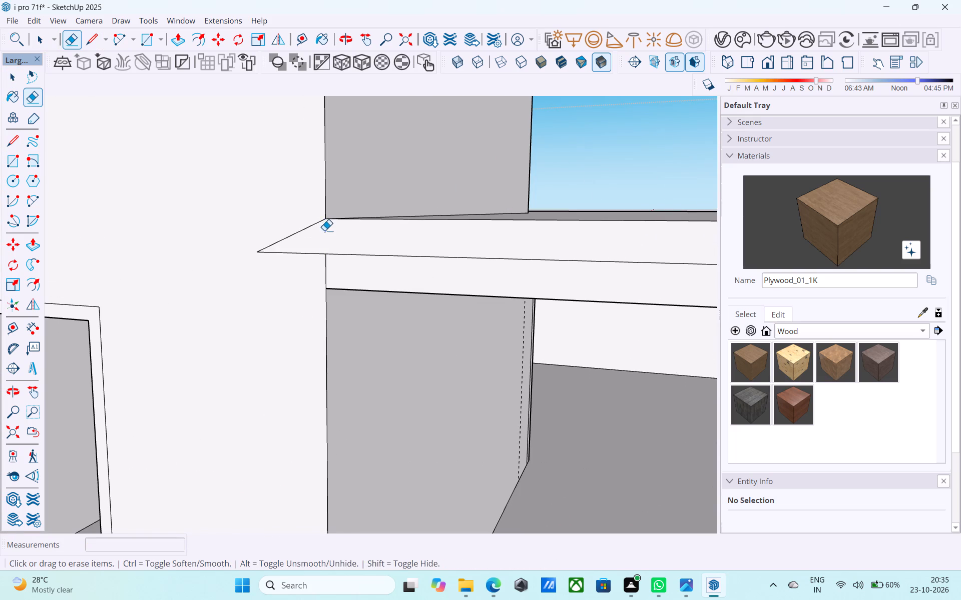
Push/Pull the slanted-end strip on the lower roof slab's front face by 1'.
{"action": "key", "text": "space"}
{"action": "scroll", "coordinate": [324, 230], "scroll_direction": "down", "scroll_amount": 11}
{"action": "scroll", "coordinate": [393, 244], "scroll_direction": "up", "scroll_amount": 5}
{"action": "left_click", "coordinate": [415, 230]}
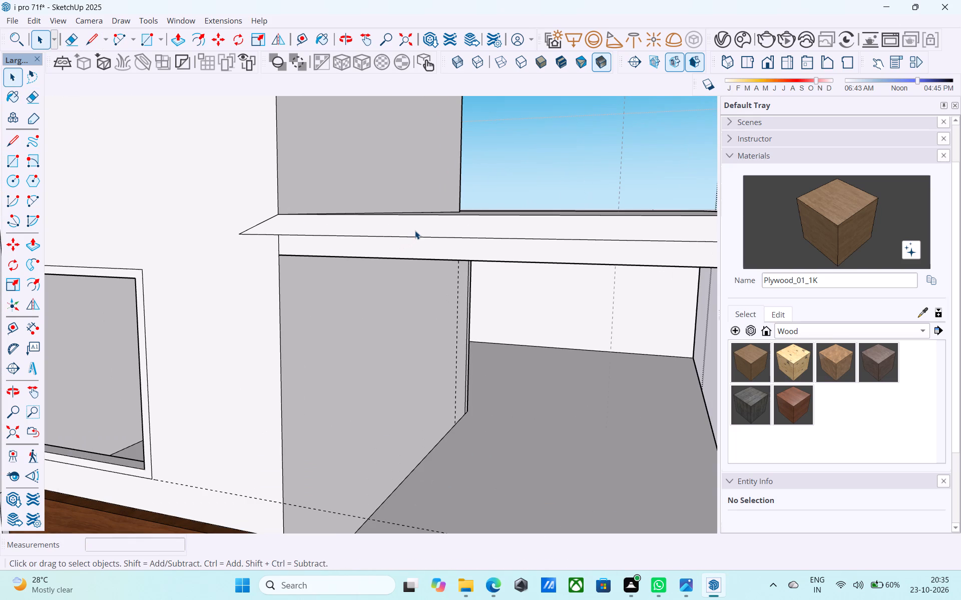
{"action": "key", "text": "p"}
{"action": "left_click", "coordinate": [415, 230]}
{"action": "scroll", "coordinate": [413, 233], "scroll_direction": "down", "scroll_amount": 5}
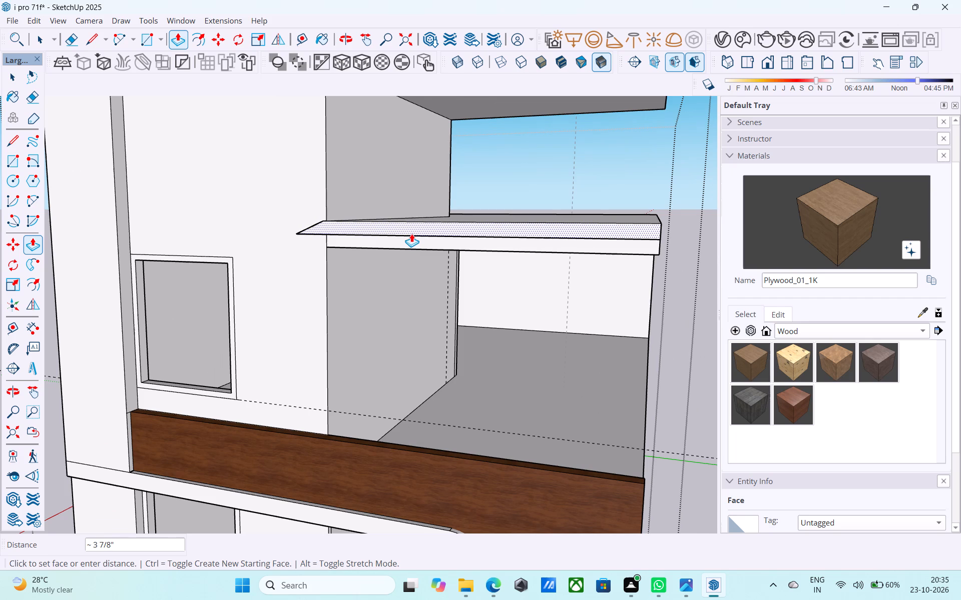
{"action": "middle_click_drag", "start_coordinate": [409, 233], "coordinate": [392, 225]}
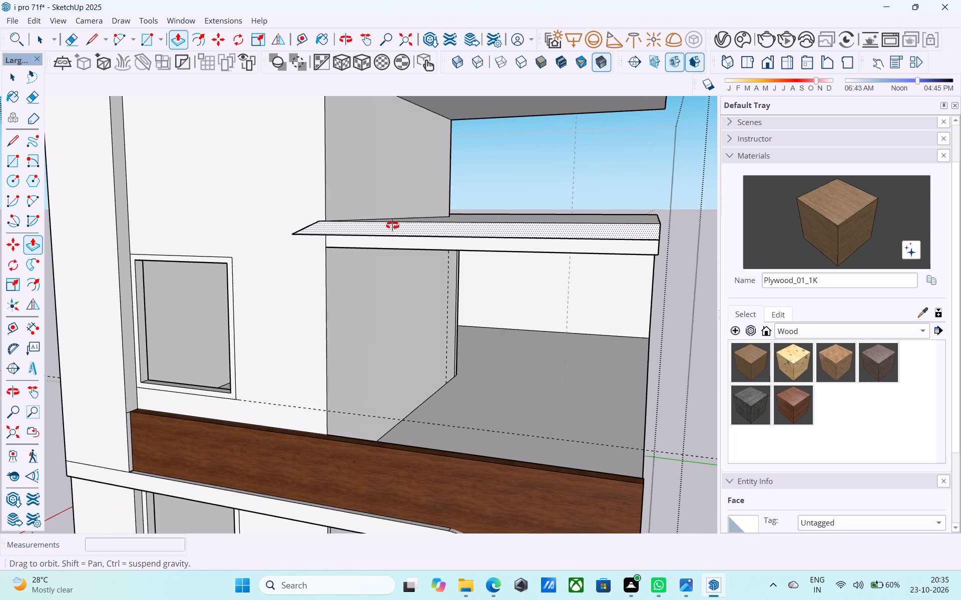
{"action": "middle_click_drag", "start_coordinate": [392, 225], "coordinate": [312, 220]}
{"action": "type", "text": "1'"}
{"action": "key", "text": "Return"}
{"action": "key", "text": "space"}
Paint the front face of the lower roof slab's projecting strip with the Wood_Veneer_15_1K material.
{"action": "middle_click_drag", "start_coordinate": [312, 220], "coordinate": [480, 249]}
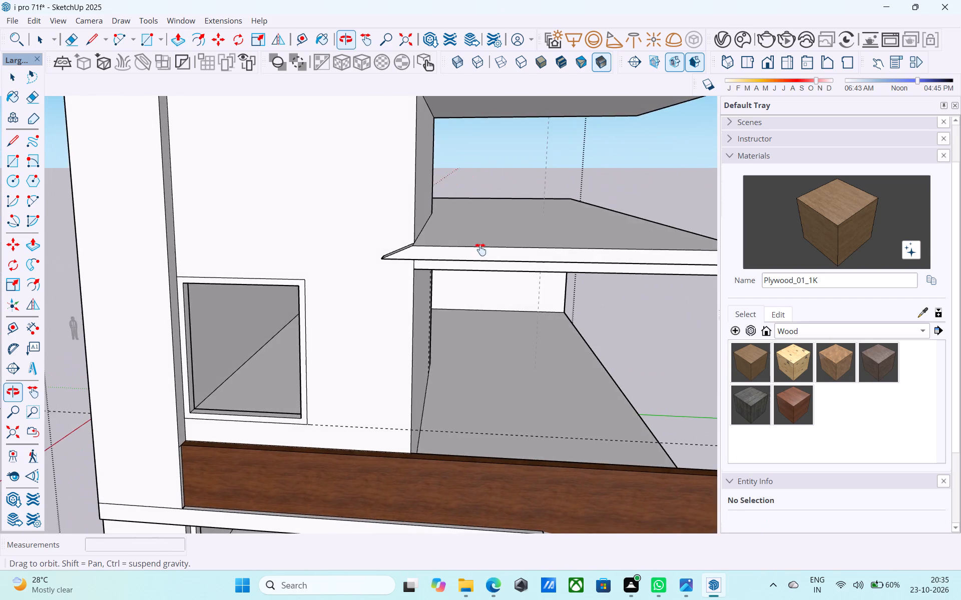
{"action": "middle_click_drag", "start_coordinate": [480, 249], "coordinate": [363, 259]}
{"action": "scroll", "coordinate": [345, 261], "scroll_direction": "up", "scroll_amount": 4}
{"action": "scroll", "coordinate": [342, 262], "scroll_direction": "down", "scroll_amount": 3}
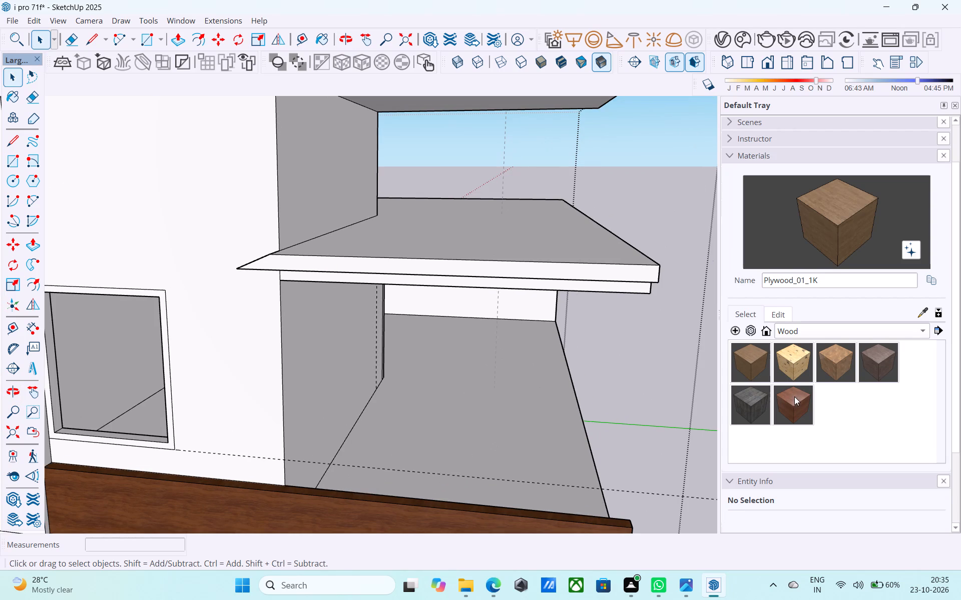
{"action": "left_click", "coordinate": [795, 397]}
{"action": "left_click", "coordinate": [293, 259]}
{"action": "middle_click_drag", "start_coordinate": [302, 238], "coordinate": [425, 238]}
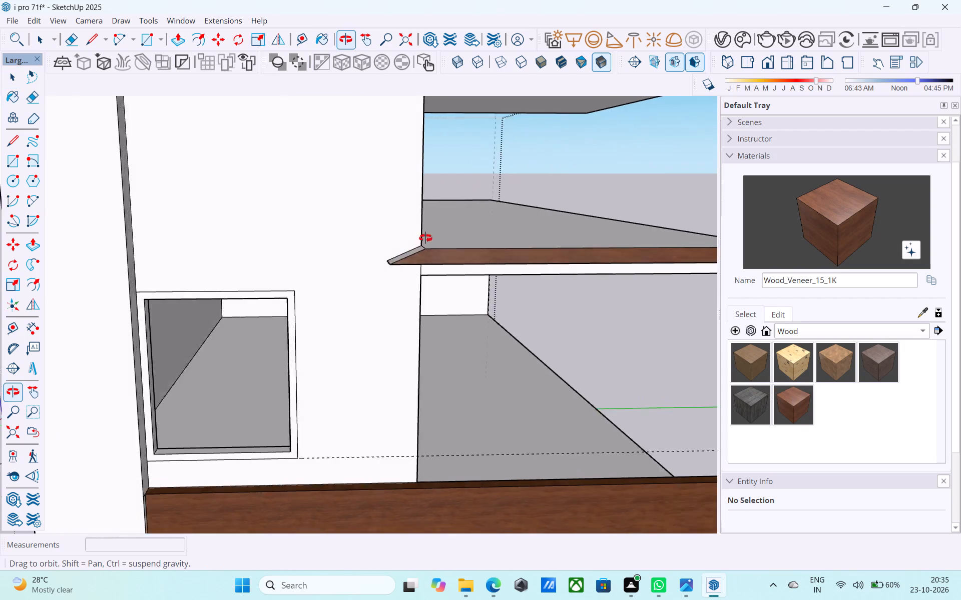
Draw a line across the lower roof slab's top along the projecting strip's back, plus a 6" vertical line at its open side end.
{"action": "middle_click_drag", "start_coordinate": [425, 238], "coordinate": [446, 247]}
{"action": "left_click", "coordinate": [546, 272]}
{"action": "middle_click_drag", "start_coordinate": [538, 269], "coordinate": [292, 270]}
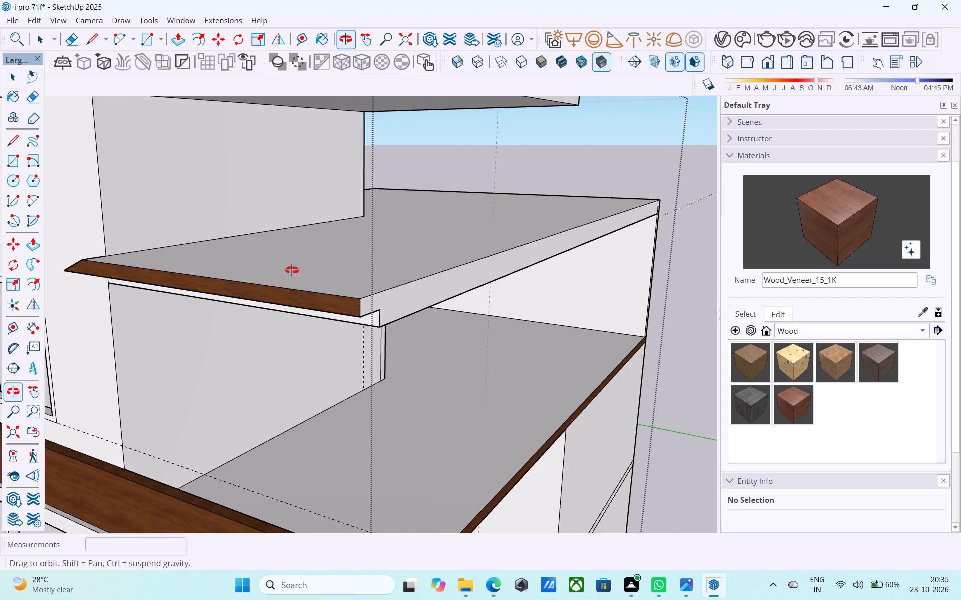
{"action": "middle_click_drag", "start_coordinate": [292, 270], "coordinate": [376, 294]}
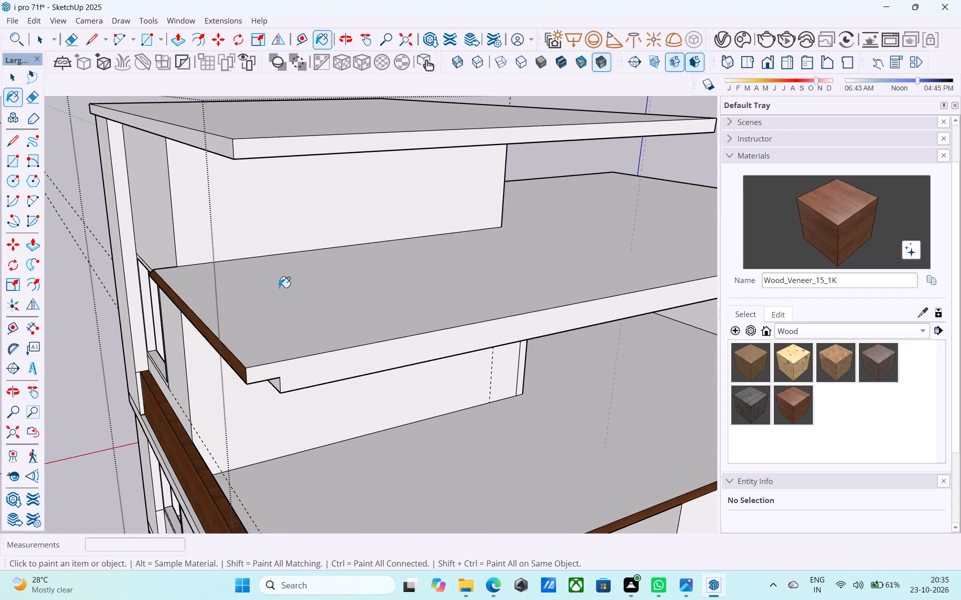
{"action": "key", "text": "l"}
{"action": "left_click", "coordinate": [178, 264]}
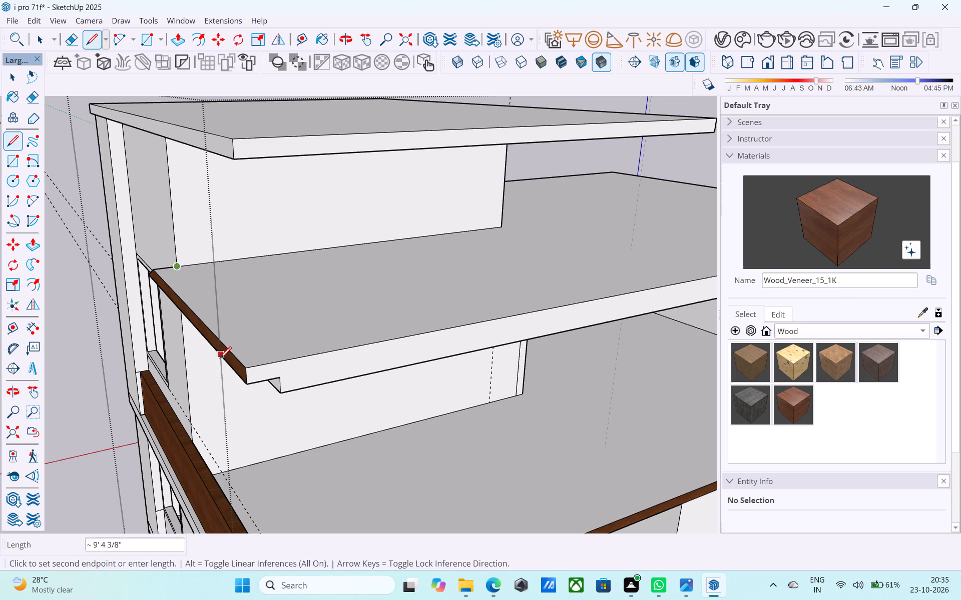
{"action": "left_click", "coordinate": [277, 365]}
{"action": "left_click", "coordinate": [281, 378]}
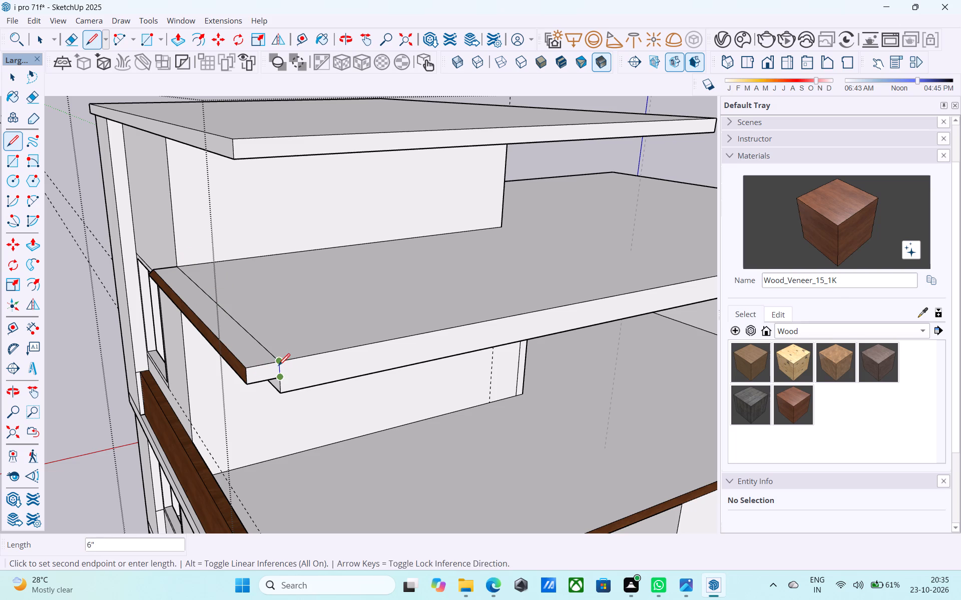
{"action": "left_click", "coordinate": [278, 366]}
Copy the line on the lower roof slab's top a short distance back from the front to outline a narrow strip.
{"action": "key", "text": "space"}
{"action": "left_click", "coordinate": [230, 314]}
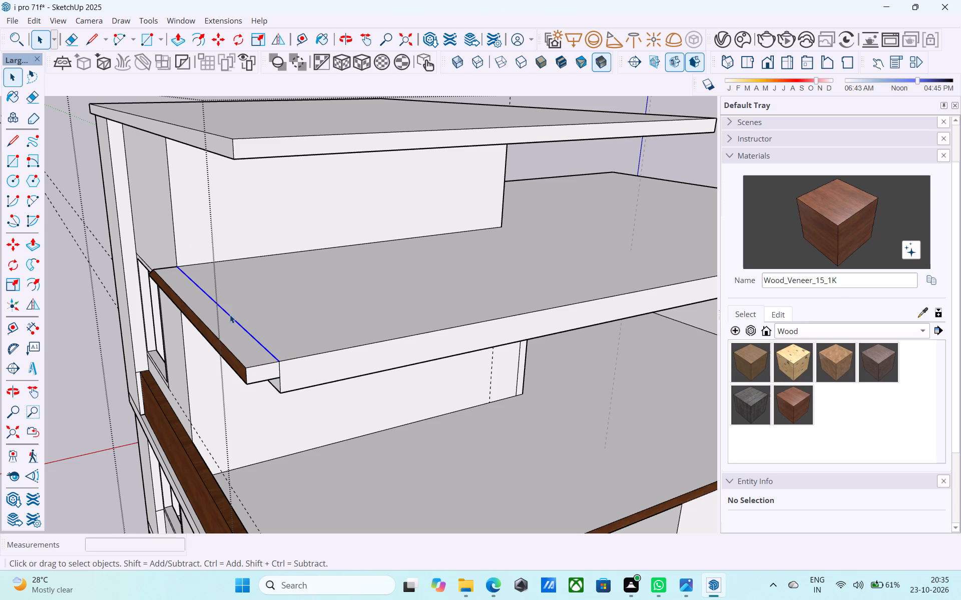
{"action": "key", "text": "m"}
{"action": "left_click", "coordinate": [278, 363]}
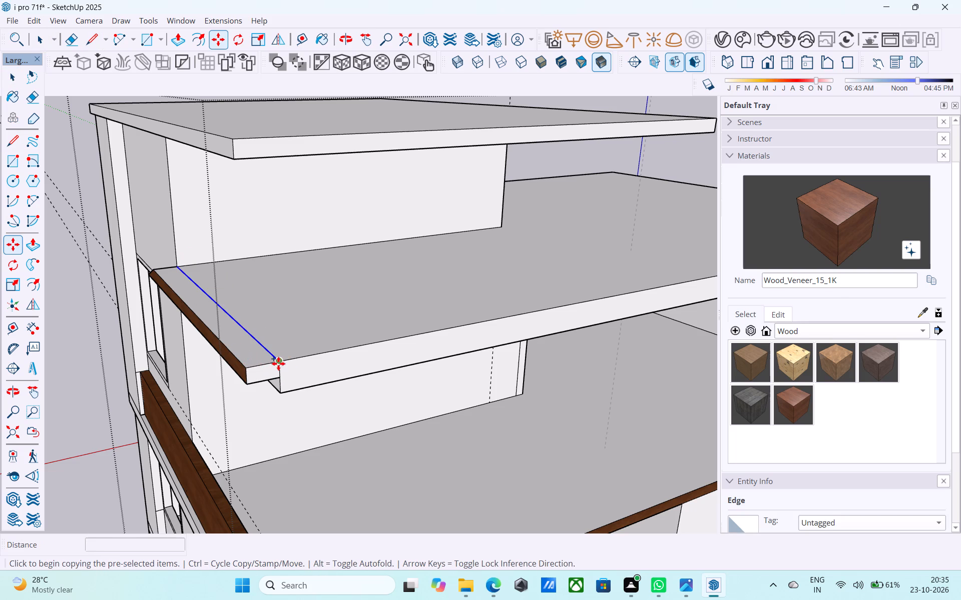
{"action": "left_click", "coordinate": [288, 361]}
Push/Pull the narrow strip on the lower roof slab's top up 2' as a parapet.
{"action": "scroll", "coordinate": [285, 360], "scroll_direction": "up", "scroll_amount": 8}
{"action": "key", "text": "space"}
{"action": "left_click", "coordinate": [277, 353]}
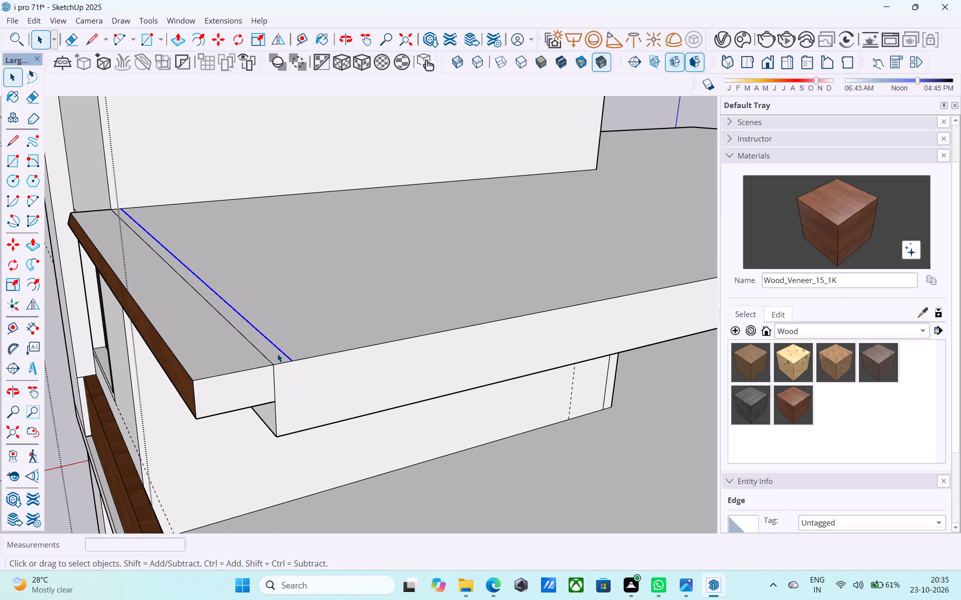
{"action": "key", "text": "p"}
{"action": "left_click", "coordinate": [277, 353]}
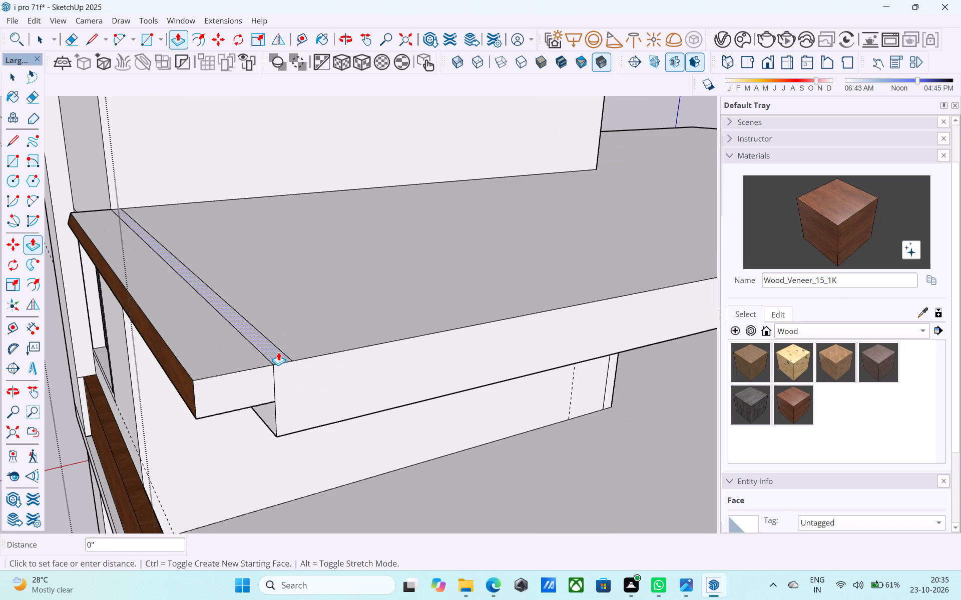
{"action": "type", "text": "2'"}
{"action": "key", "text": "Return"}
{"action": "key", "text": "space"}
Examine the whole front facade with the new parapet from several angles and distances.
{"action": "scroll", "coordinate": [282, 283], "scroll_direction": "down", "scroll_amount": 13}
{"action": "middle_click_drag", "start_coordinate": [296, 189], "coordinate": [439, 150]}
{"action": "scroll", "coordinate": [489, 133], "scroll_direction": "down", "scroll_amount": 6}
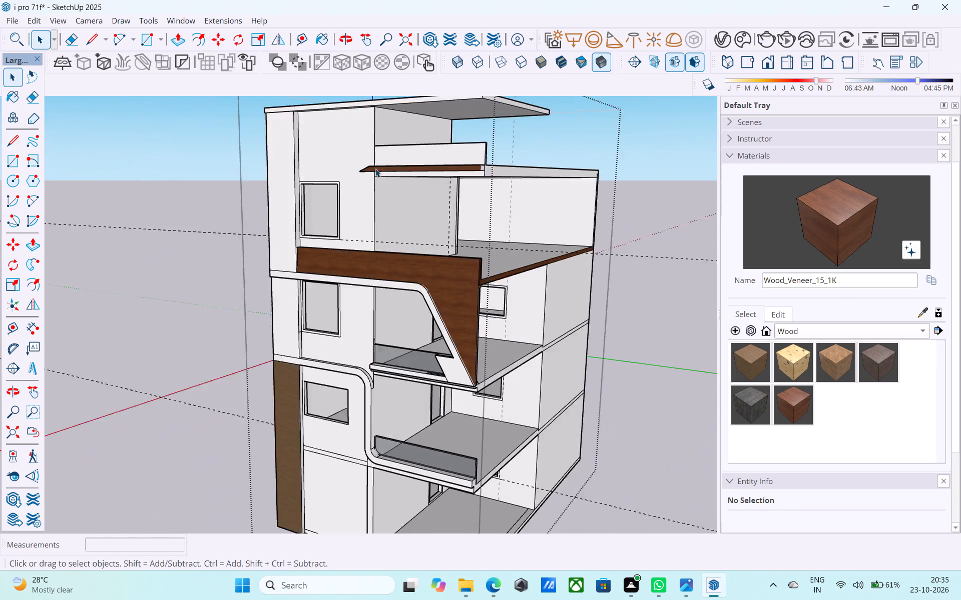
{"action": "middle_click_drag", "start_coordinate": [365, 172], "coordinate": [482, 151]}
{"action": "scroll", "coordinate": [400, 142], "scroll_direction": "down", "scroll_amount": 3}
{"action": "middle_click_drag", "start_coordinate": [436, 148], "coordinate": [479, 191]}
{"action": "scroll", "coordinate": [479, 176], "scroll_direction": "up", "scroll_amount": 6}
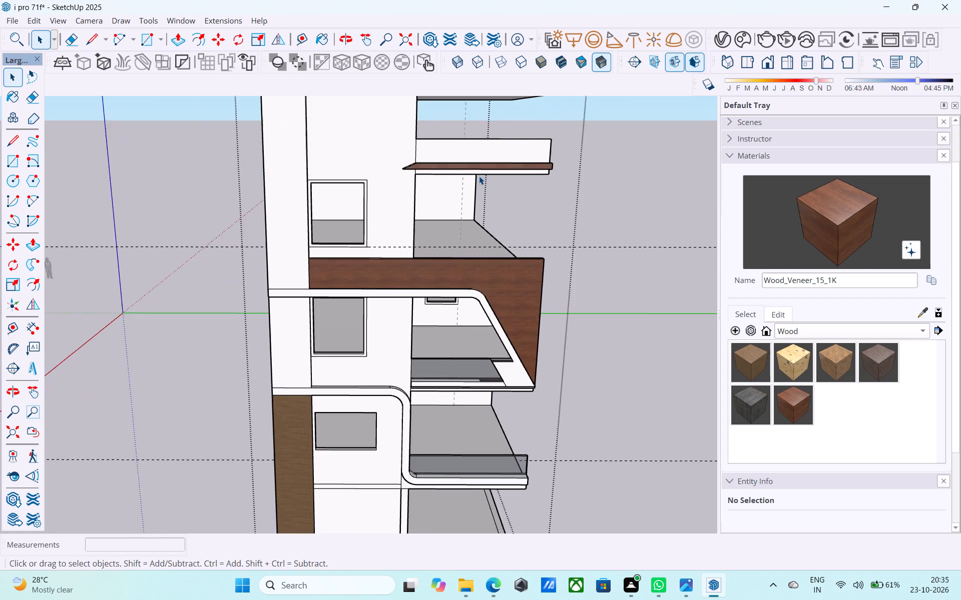
{"action": "scroll", "coordinate": [479, 176], "scroll_direction": "down", "scroll_amount": 6}
{"action": "middle_click_drag", "start_coordinate": [477, 176], "coordinate": [462, 159]}
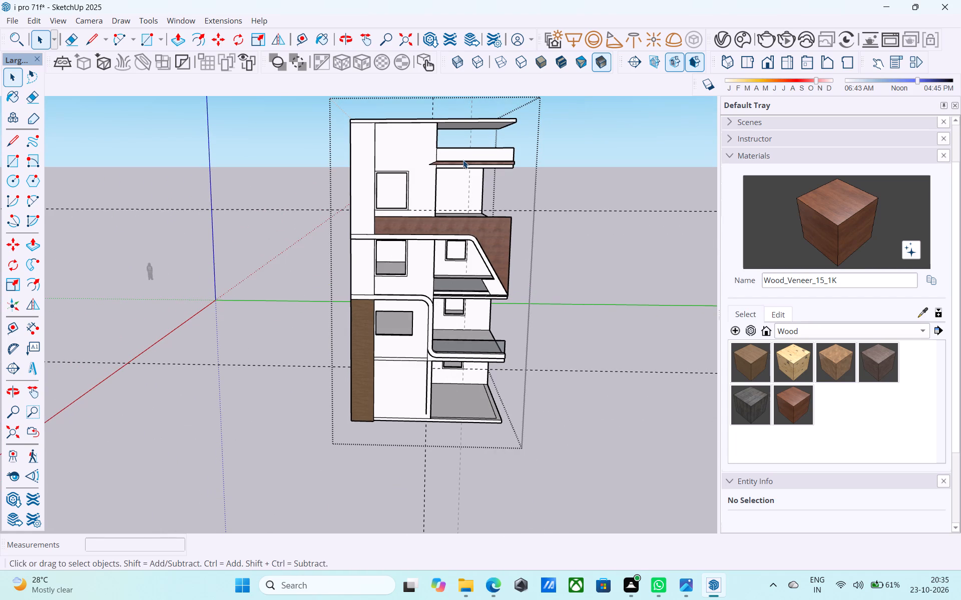
{"action": "scroll", "coordinate": [462, 163], "scroll_direction": "up", "scroll_amount": 5}
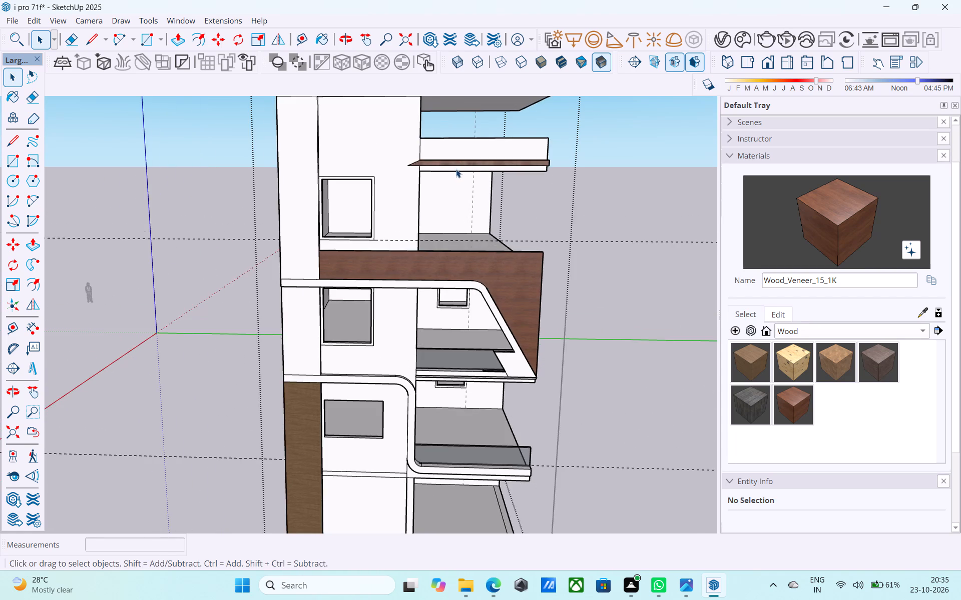
{"action": "scroll", "coordinate": [456, 169], "scroll_direction": "down", "scroll_amount": 5}
{"action": "middle_click_drag", "start_coordinate": [444, 221], "coordinate": [440, 194]}
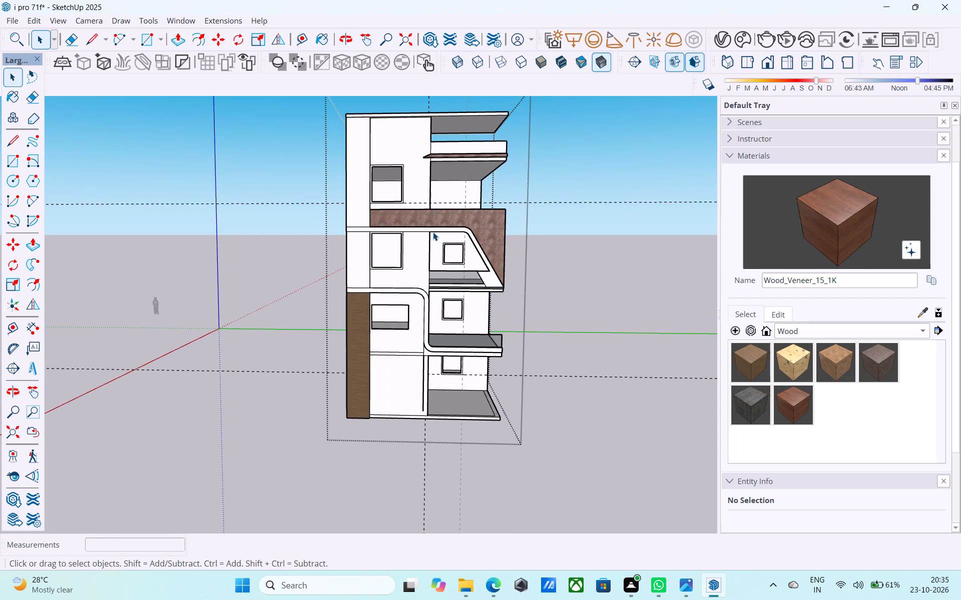
{"action": "scroll", "coordinate": [433, 232], "scroll_direction": "up", "scroll_amount": 1}
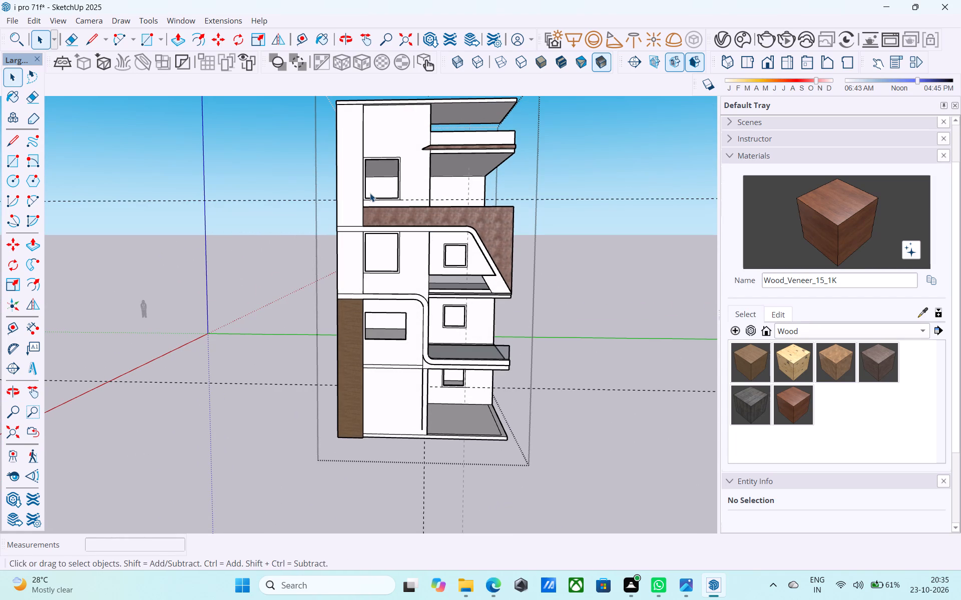
Push/Pull the top-floor window's terrace-side jamb outward to the frame outline, and a further 1' to widen the opening.
{"action": "middle_click_drag", "start_coordinate": [422, 184], "coordinate": [485, 247], "text": "shift"}
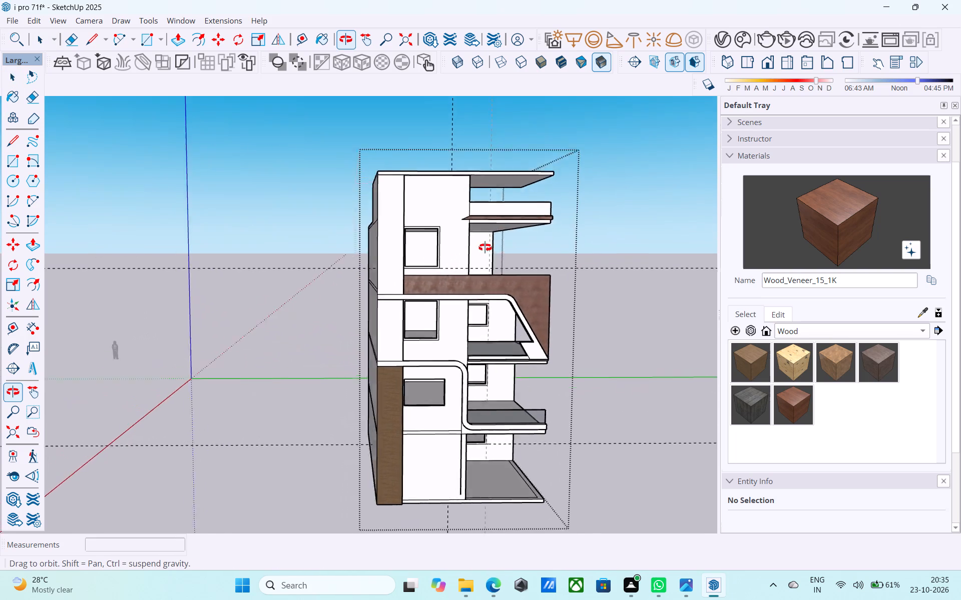
{"action": "middle_click_drag", "start_coordinate": [485, 247], "coordinate": [639, 267], "text": "shift"}
{"action": "scroll", "coordinate": [475, 264], "scroll_direction": "up", "scroll_amount": 6}
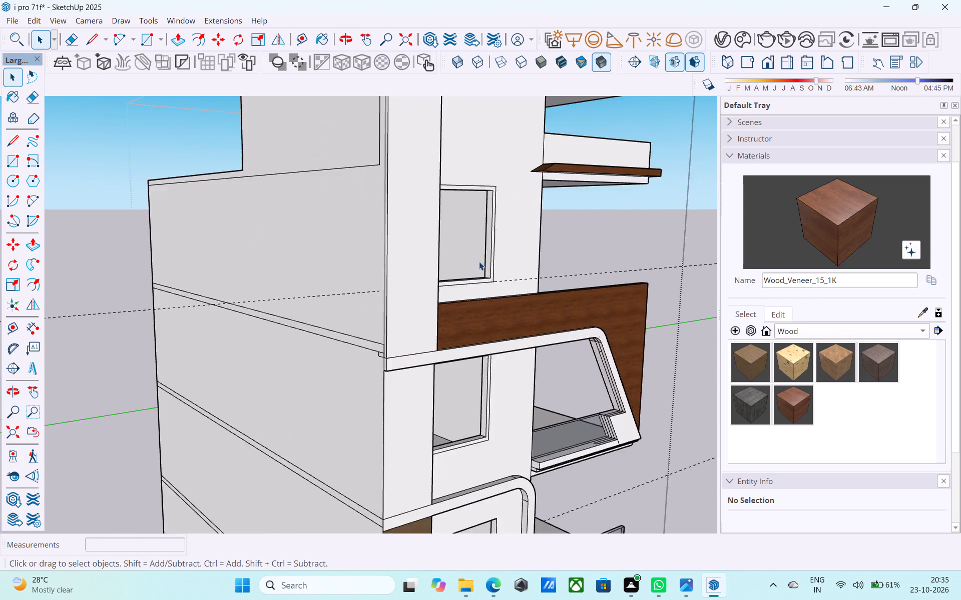
{"action": "scroll", "coordinate": [479, 261], "scroll_direction": "up", "scroll_amount": 7}
{"action": "left_click", "coordinate": [491, 245]}
{"action": "scroll", "coordinate": [491, 243], "scroll_direction": "up", "scroll_amount": 4}
{"action": "key", "text": "p"}
{"action": "left_click", "coordinate": [491, 243]}
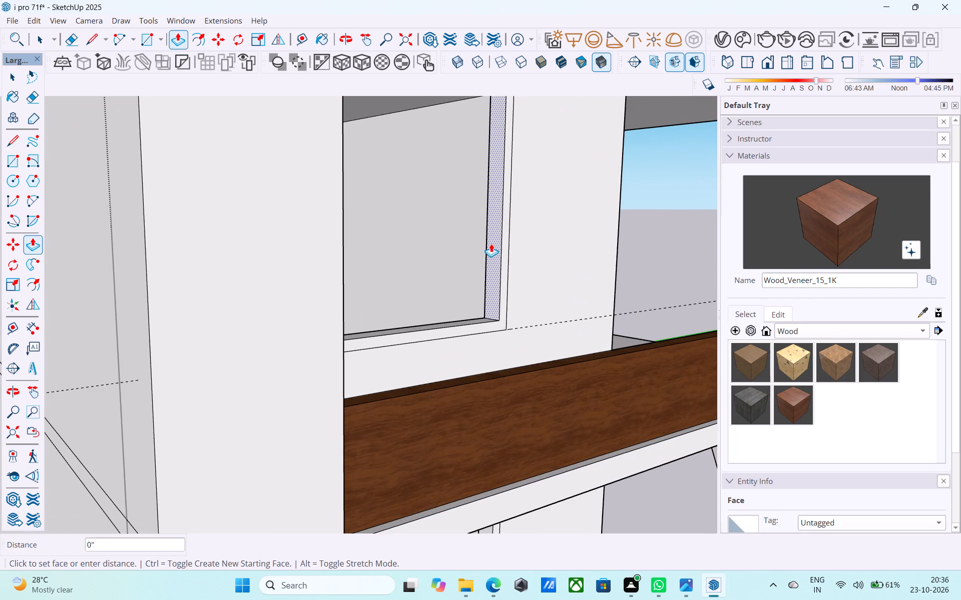
{"action": "left_click", "coordinate": [500, 240]}
{"action": "key", "text": "space"}
{"action": "left_click", "coordinate": [500, 236]}
{"action": "key", "text": "p"}
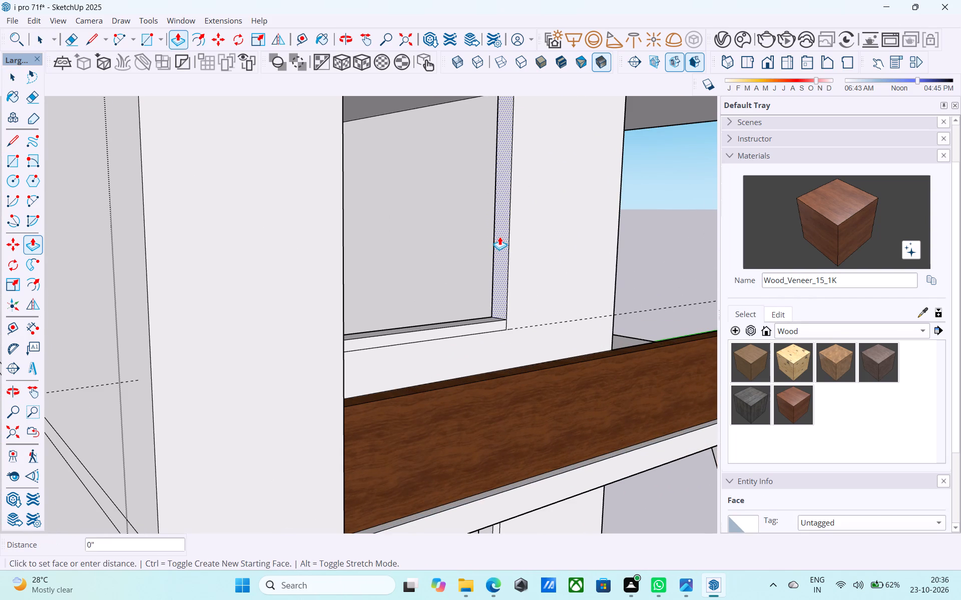
{"action": "left_click", "coordinate": [500, 236]}
{"action": "type", "text": "1'"}
{"action": "key", "text": "Return"}
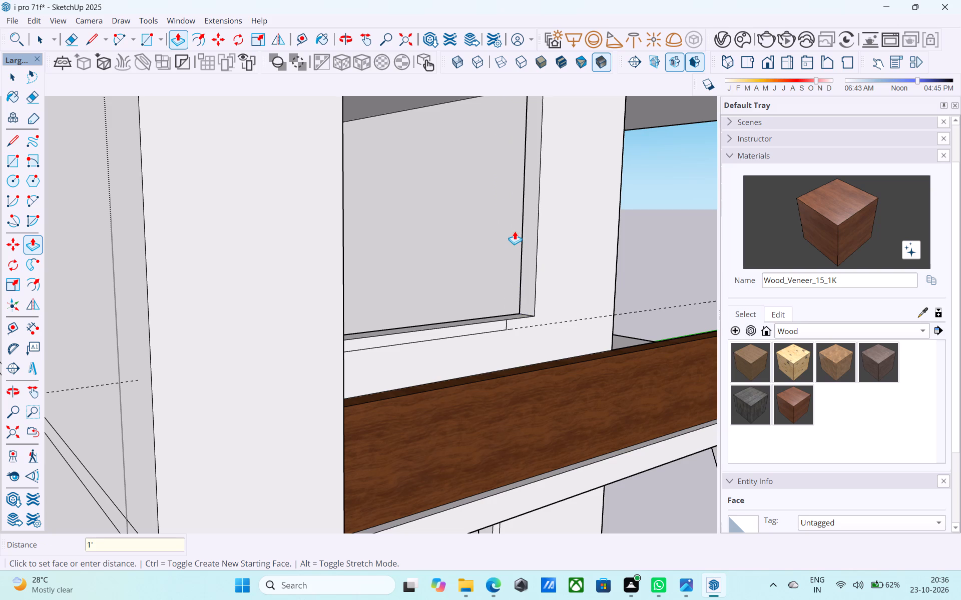
Push/Pull the balcony-side jamb of the window below the veneered band outward to its frame outline, and a further 1'.
{"action": "scroll", "coordinate": [576, 213], "scroll_direction": "down", "scroll_amount": 6}
{"action": "middle_click_drag", "start_coordinate": [572, 217], "coordinate": [567, 203]}
{"action": "middle_click_drag", "start_coordinate": [520, 299], "coordinate": [510, 292]}
{"action": "middle_click_drag", "start_coordinate": [527, 315], "coordinate": [493, 247]}
{"action": "scroll", "coordinate": [394, 321], "scroll_direction": "up", "scroll_amount": 5}
{"action": "left_click", "coordinate": [462, 298]}
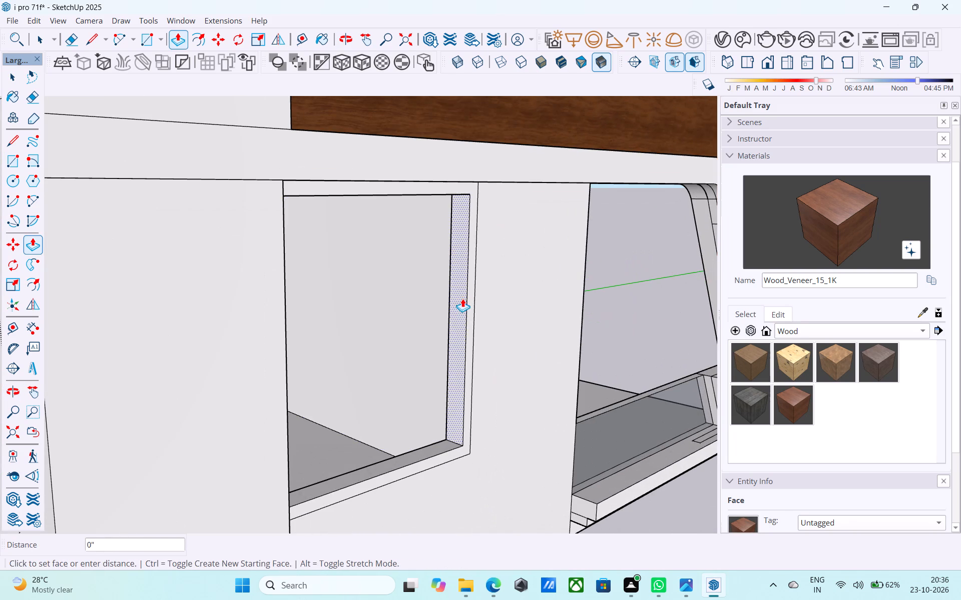
{"action": "left_click", "coordinate": [471, 294]}
{"action": "double_click", "coordinate": [471, 291]}
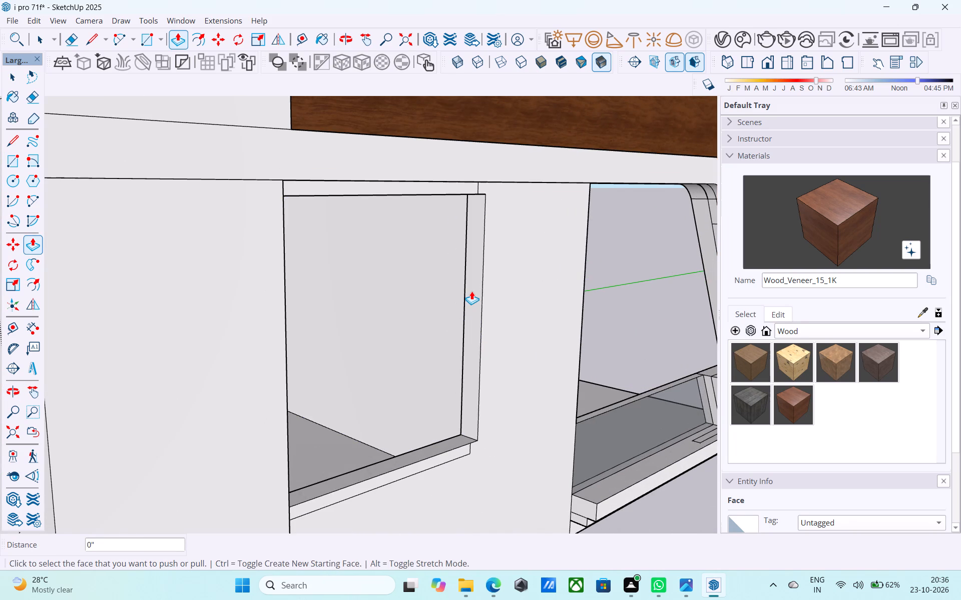
{"action": "key", "text": "ctrl+z"}
{"action": "left_click", "coordinate": [470, 290]}
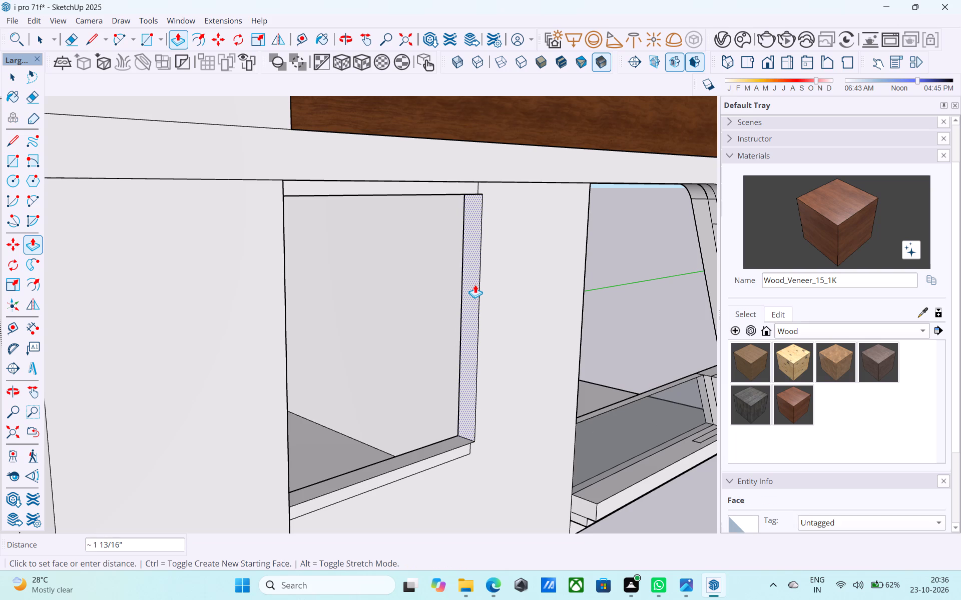
{"action": "type", "text": "1'"}
{"action": "key", "text": "Return"}
Push/Pull the opposite, pier-side jamb of the window below the veneered band 3" into the opening.
{"action": "scroll", "coordinate": [475, 283], "scroll_direction": "down", "scroll_amount": 5}
{"action": "middle_click_drag", "start_coordinate": [474, 283], "coordinate": [211, 249]}
{"action": "scroll", "coordinate": [211, 247], "scroll_direction": "down", "scroll_amount": 5}
{"action": "middle_click_drag", "start_coordinate": [265, 305], "coordinate": [315, 317]}
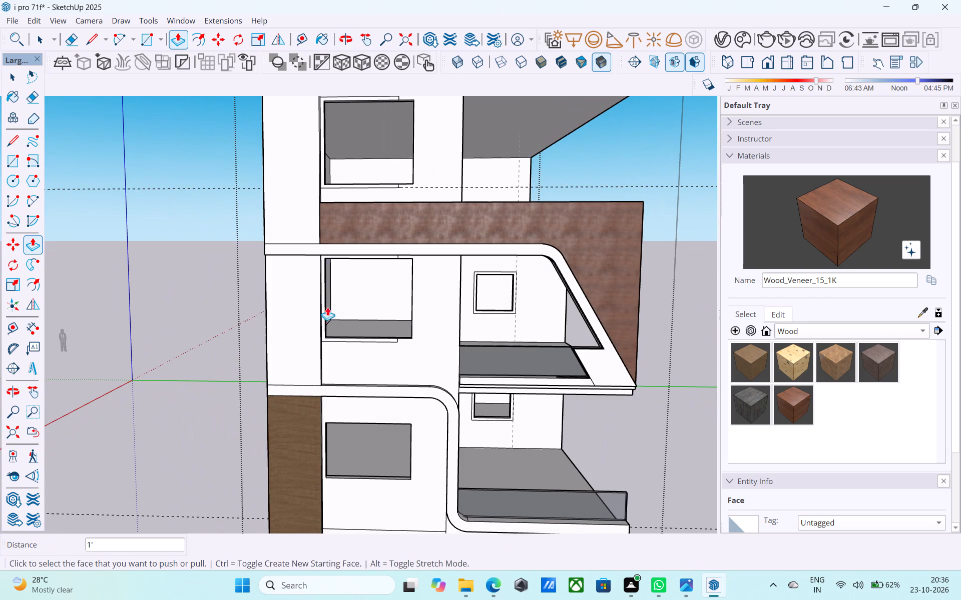
{"action": "scroll", "coordinate": [353, 299], "scroll_direction": "down", "scroll_amount": 7}
{"action": "middle_click_drag", "start_coordinate": [347, 299], "coordinate": [307, 307]}
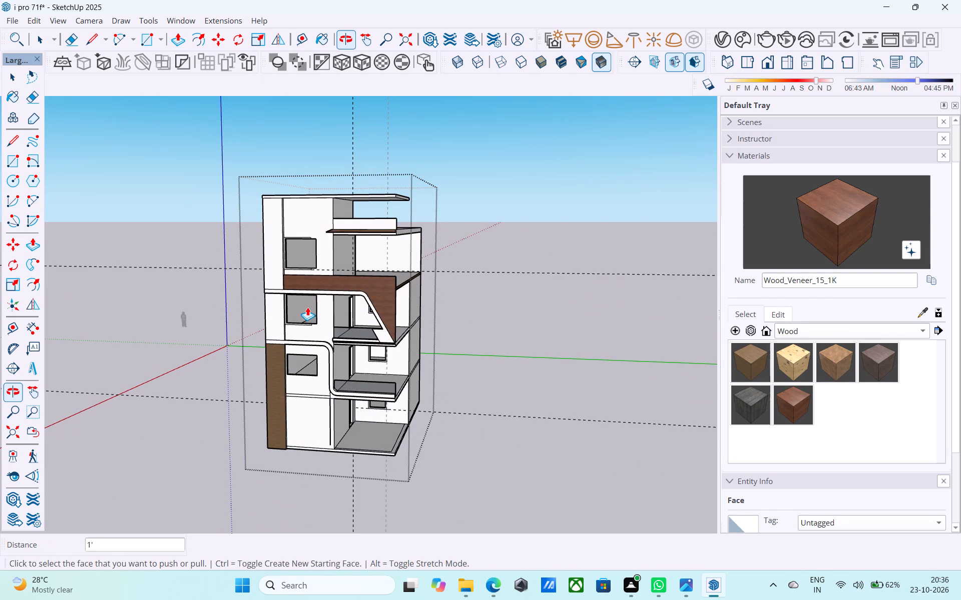
{"action": "middle_click_drag", "start_coordinate": [309, 314], "coordinate": [359, 329], "text": "shift"}
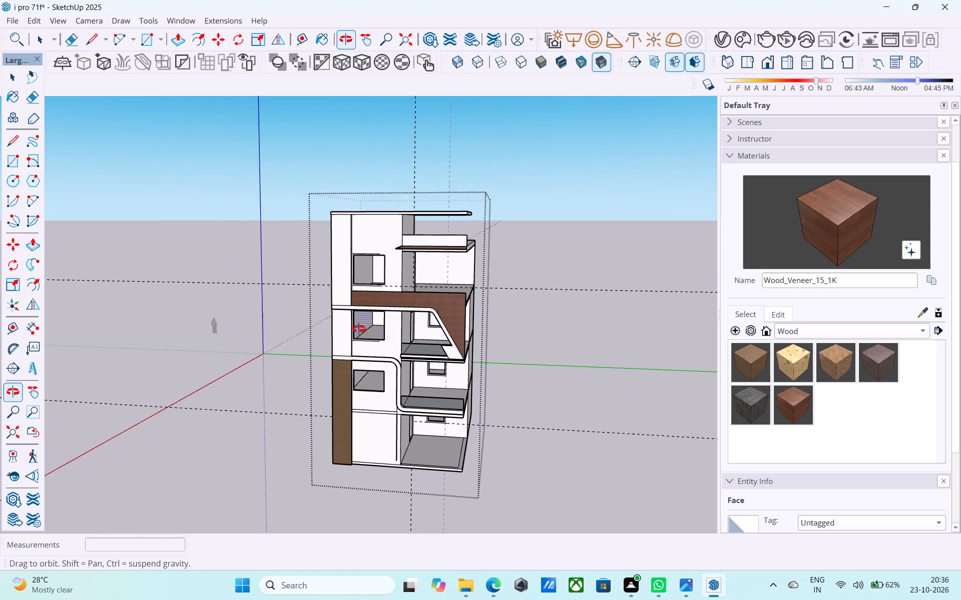
{"action": "middle_click_drag", "start_coordinate": [359, 329], "coordinate": [329, 328], "text": "shift"}
{"action": "scroll", "coordinate": [325, 328], "scroll_direction": "up", "scroll_amount": 15}
{"action": "double_click", "coordinate": [258, 323]}
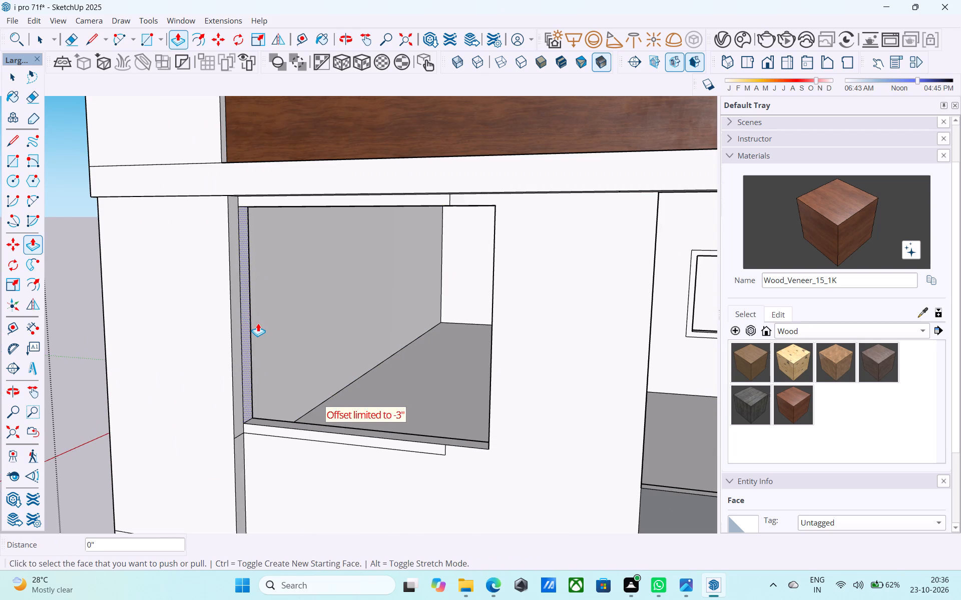
{"action": "key", "text": "ctrl+z"}
{"action": "left_click", "coordinate": [258, 317]}
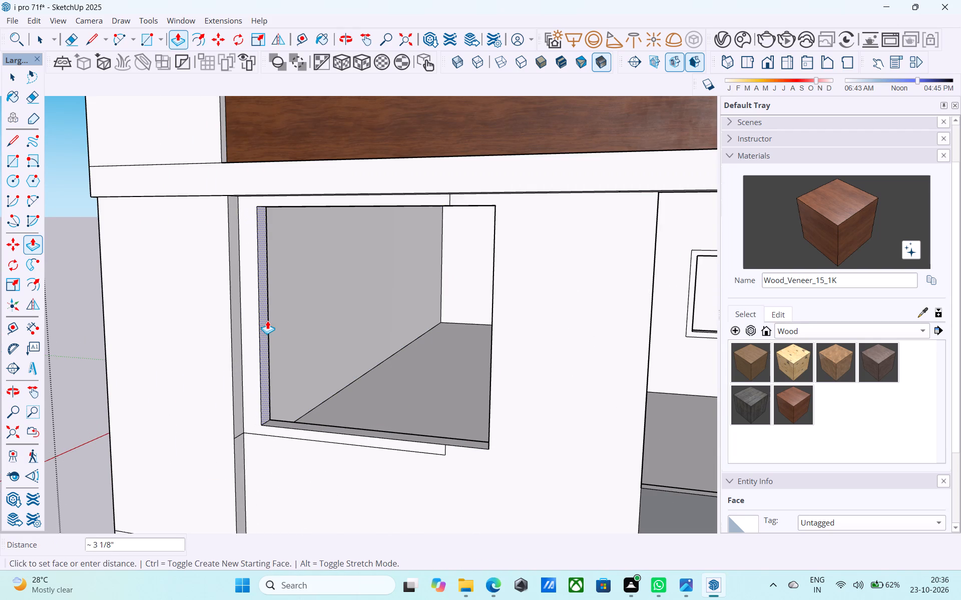
{"action": "key", "text": "3"}
{"action": "key", "text": "shift+quotedbl"}
{"action": "key", "text": "Return"}
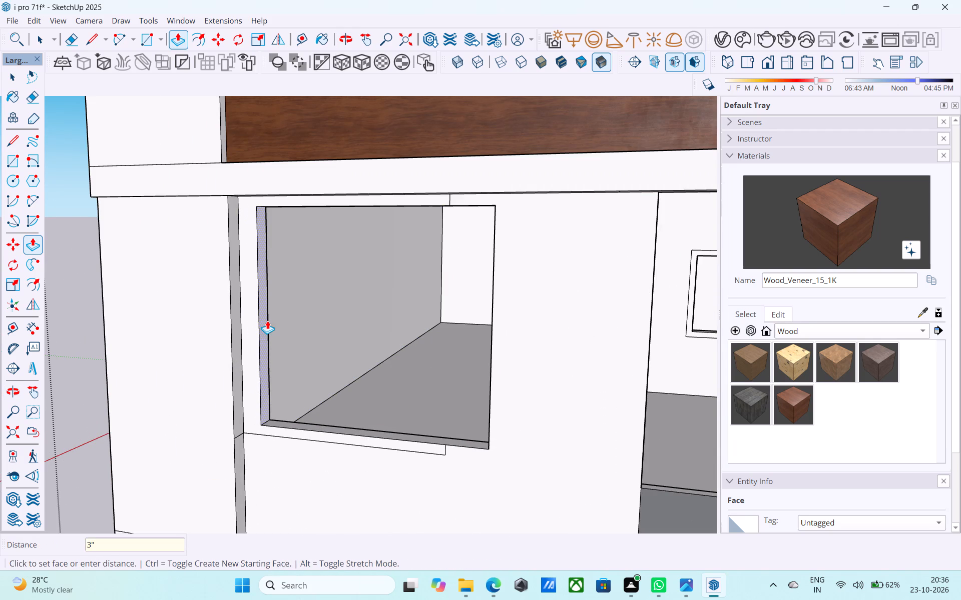
Push/Pull the same pier-side jamb another 1' into the opening.
{"action": "key", "text": "space"}
{"action": "scroll", "coordinate": [267, 320], "scroll_direction": "up", "scroll_amount": 3}
{"action": "left_click", "coordinate": [264, 320]}
{"action": "key", "text": "p"}
{"action": "left_click", "coordinate": [263, 320]}
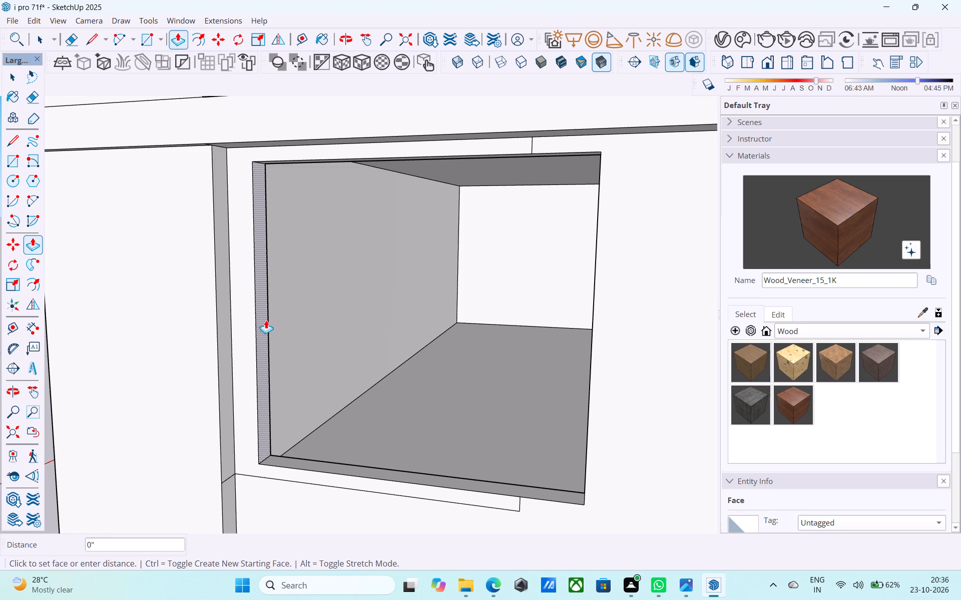
{"action": "type", "text": "1'"}
{"action": "key", "text": "Return"}
Push/Pull the top-floor window's pier-side jamb into the opening, repeating the 1' distance.
{"action": "scroll", "coordinate": [273, 321], "scroll_direction": "down", "scroll_amount": 2}
{"action": "scroll", "coordinate": [273, 321], "scroll_direction": "up", "scroll_amount": 1}
{"action": "scroll", "coordinate": [273, 321], "scroll_direction": "down", "scroll_amount": 3}
{"action": "middle_click_drag", "start_coordinate": [279, 319], "coordinate": [293, 316]}
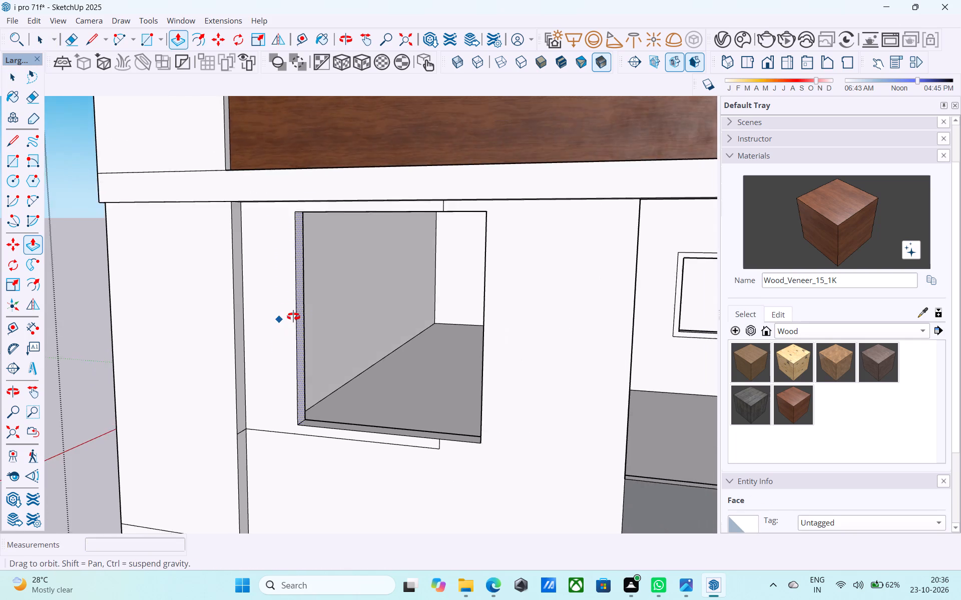
{"action": "middle_click_drag", "start_coordinate": [293, 316], "coordinate": [311, 312]}
{"action": "scroll", "coordinate": [318, 286], "scroll_direction": "down", "scroll_amount": 5}
{"action": "middle_click_drag", "start_coordinate": [318, 274], "coordinate": [307, 438]}
{"action": "scroll", "coordinate": [276, 382], "scroll_direction": "up", "scroll_amount": 6}
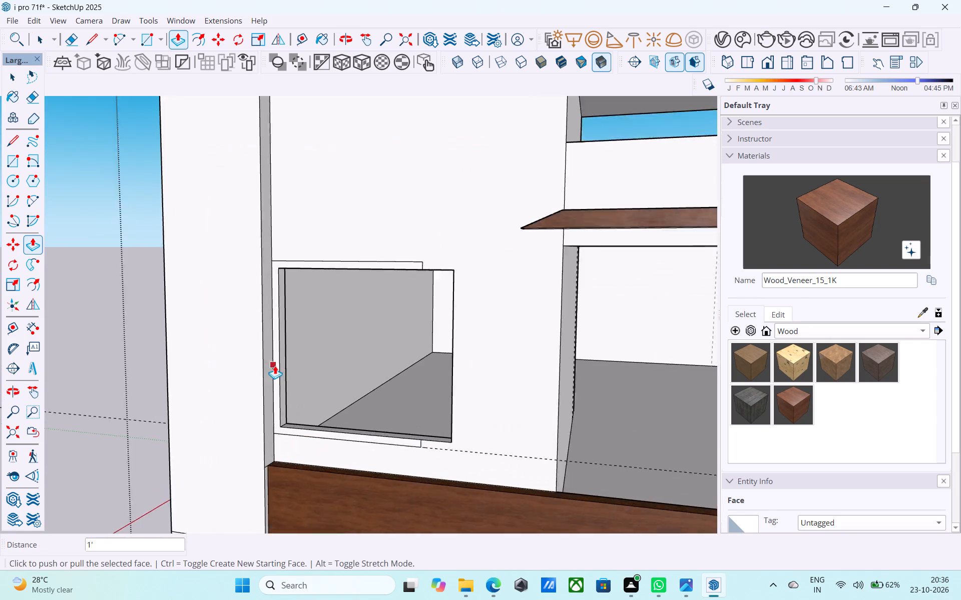
{"action": "scroll", "coordinate": [275, 365], "scroll_direction": "up", "scroll_amount": 6}
{"action": "key", "text": "space"}
{"action": "left_click", "coordinate": [286, 355]}
{"action": "scroll", "coordinate": [286, 355], "scroll_direction": "up", "scroll_amount": 3}
{"action": "key", "text": "p"}
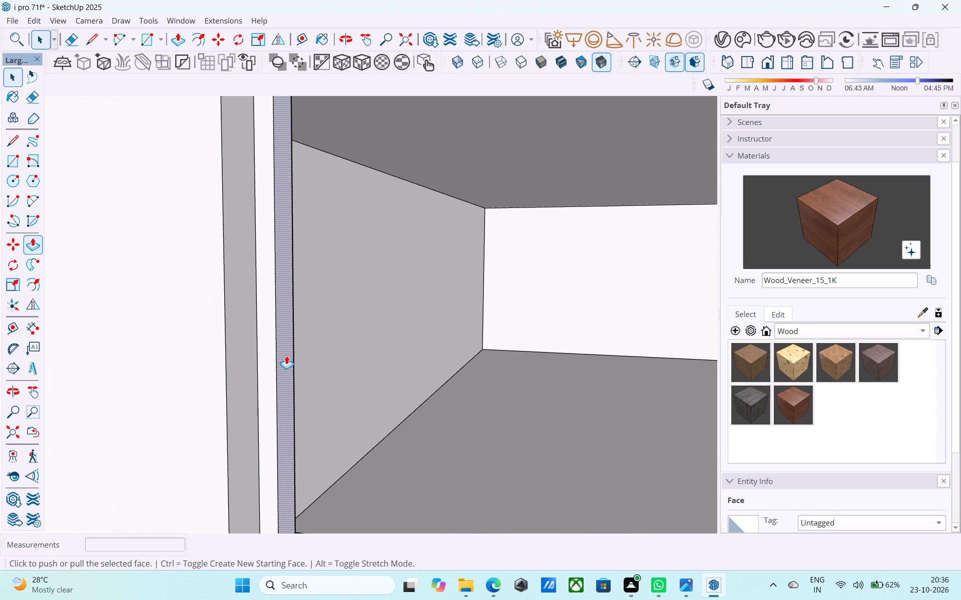
{"action": "double_click", "coordinate": [286, 355]}
{"action": "scroll", "coordinate": [294, 352], "scroll_direction": "down", "scroll_amount": 6}
{"action": "middle_click_drag", "start_coordinate": [289, 350], "coordinate": [276, 347]}
{"action": "key", "text": "space"}
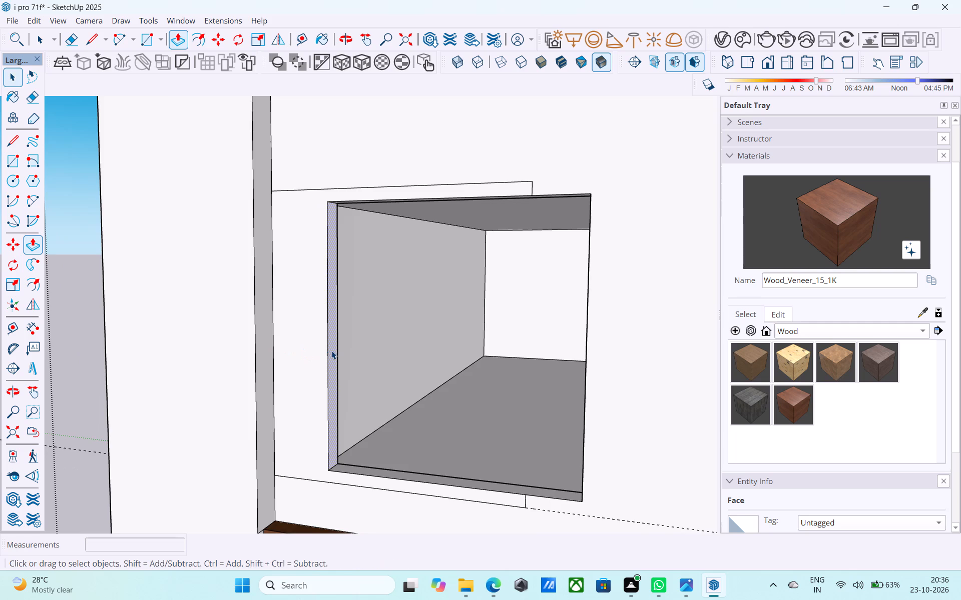
Push/Pull the top-floor window's pier-side jamb 3" into the opening.
{"action": "scroll", "coordinate": [330, 346], "scroll_direction": "down", "scroll_amount": 14}
{"action": "middle_click", "coordinate": [352, 297]}
{"action": "scroll", "coordinate": [352, 295], "scroll_direction": "up", "scroll_amount": 8}
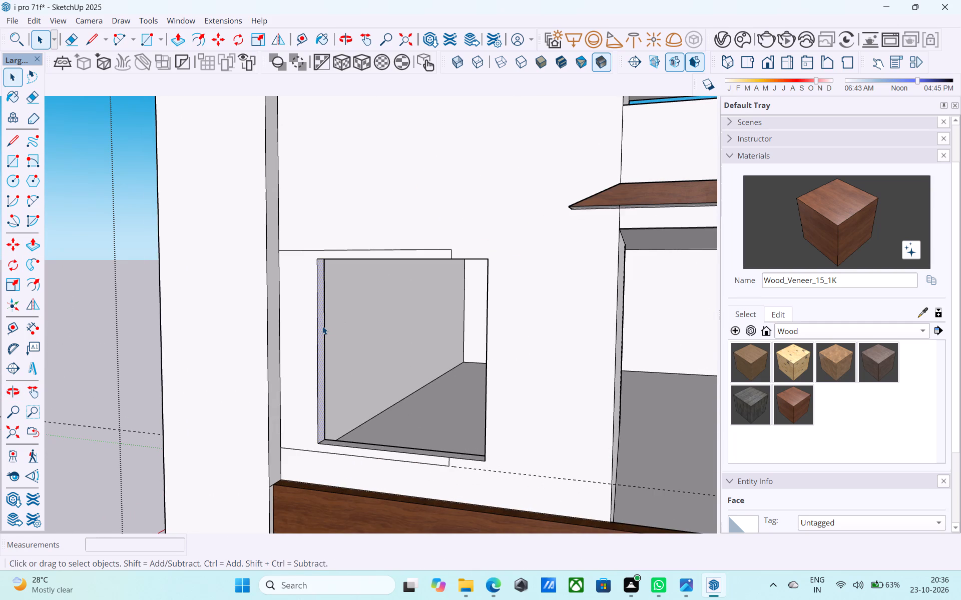
{"action": "left_click", "coordinate": [322, 326]}
{"action": "key", "text": "p"}
{"action": "left_click", "coordinate": [322, 326]}
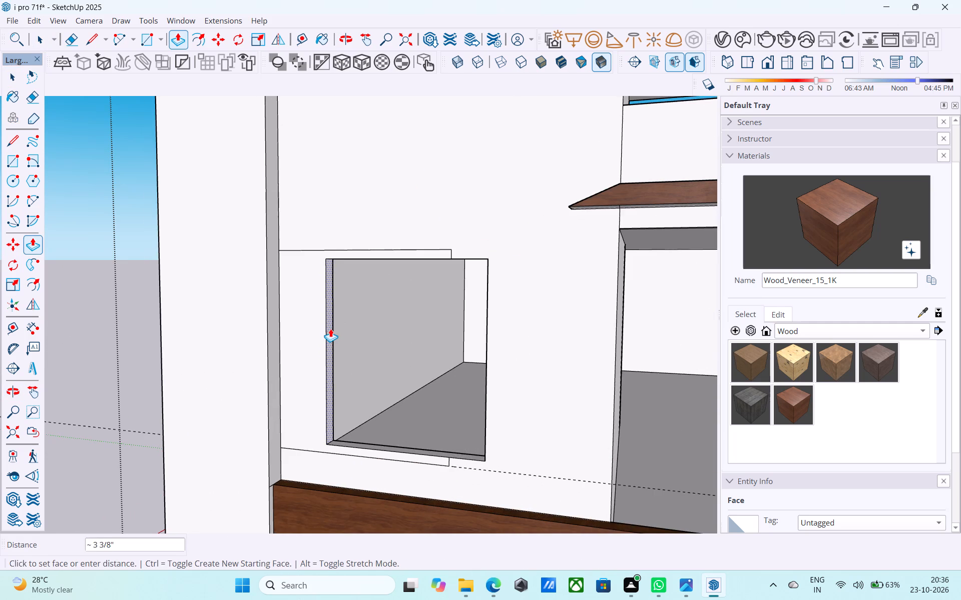
{"action": "type", "text": "3\""}
{"action": "key", "text": "Return"}
{"action": "key", "text": "space"}
Erase the old frame outline around the top-floor window opening, along with the guide line running from its lower corner.
{"action": "scroll", "coordinate": [329, 326], "scroll_direction": "down", "scroll_amount": 2}
{"action": "scroll", "coordinate": [330, 324], "scroll_direction": "up", "scroll_amount": 1}
{"action": "scroll", "coordinate": [332, 319], "scroll_direction": "down", "scroll_amount": 4}
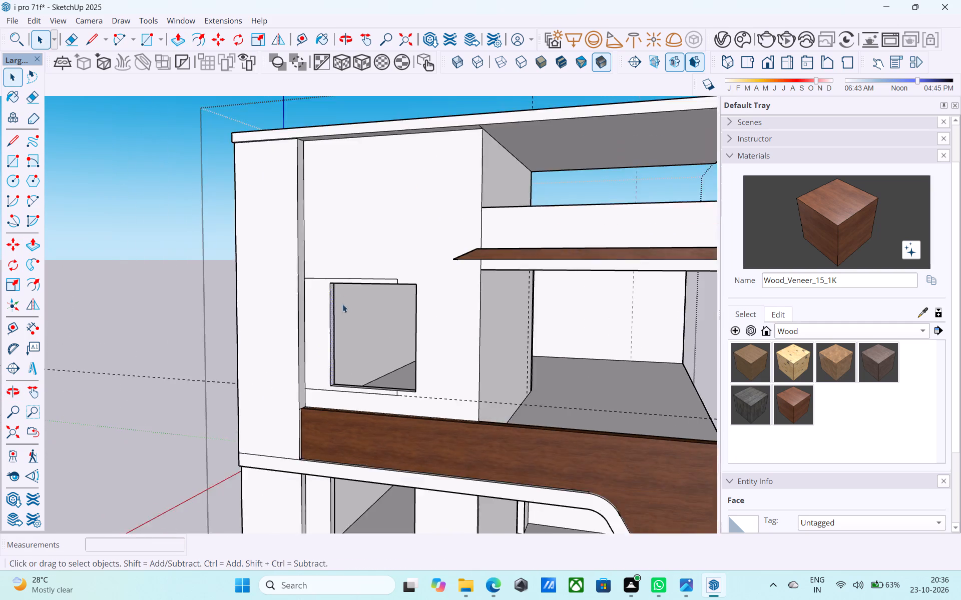
{"action": "middle_click_drag", "start_coordinate": [342, 304], "coordinate": [410, 284]}
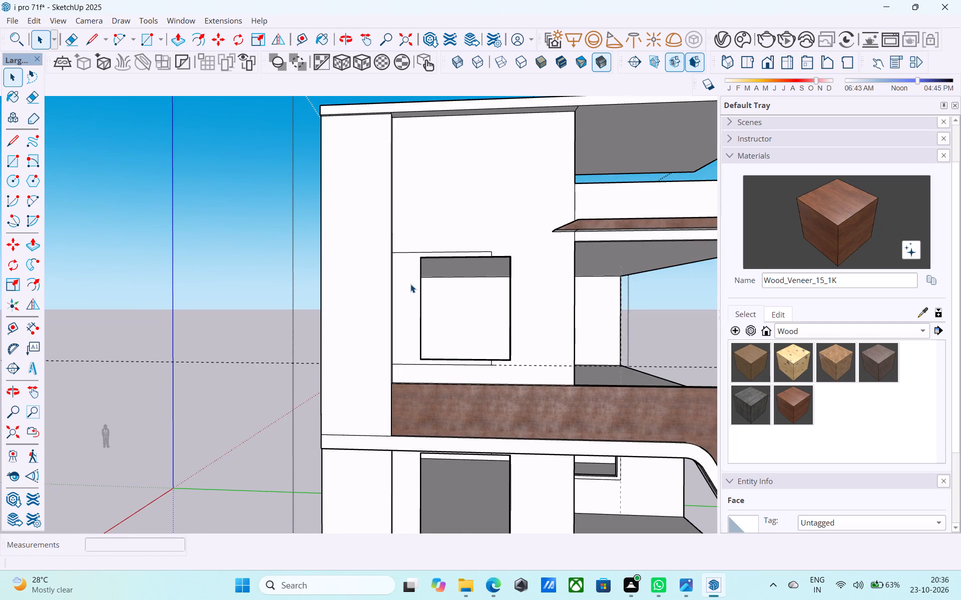
{"action": "scroll", "coordinate": [410, 284], "scroll_direction": "up", "scroll_amount": 1}
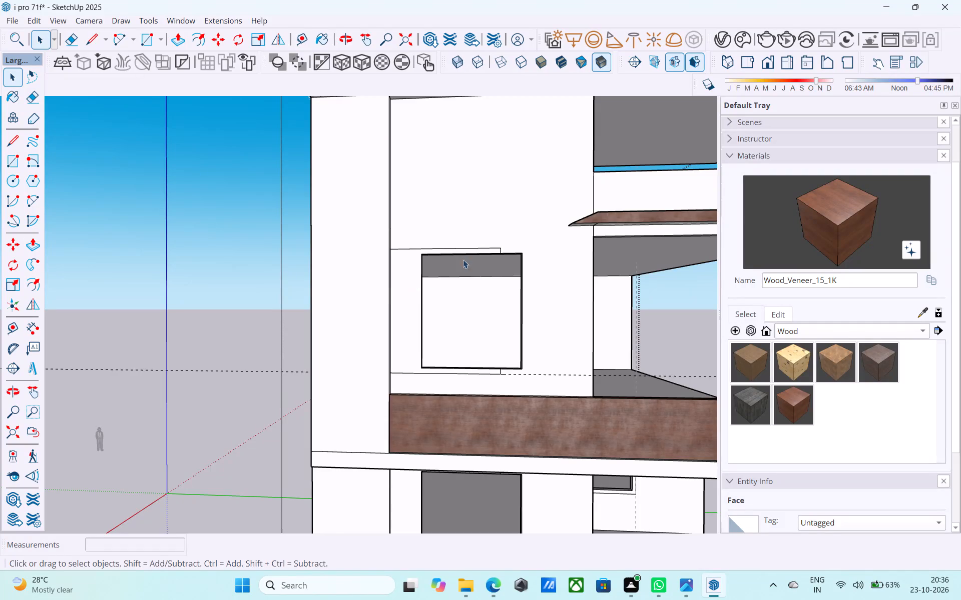
{"action": "key", "text": "e"}
{"action": "scroll", "coordinate": [466, 249], "scroll_direction": "up", "scroll_amount": 5}
{"action": "left_click", "coordinate": [471, 248]}
{"action": "left_click_drag", "start_coordinate": [522, 250], "coordinate": [527, 250]}
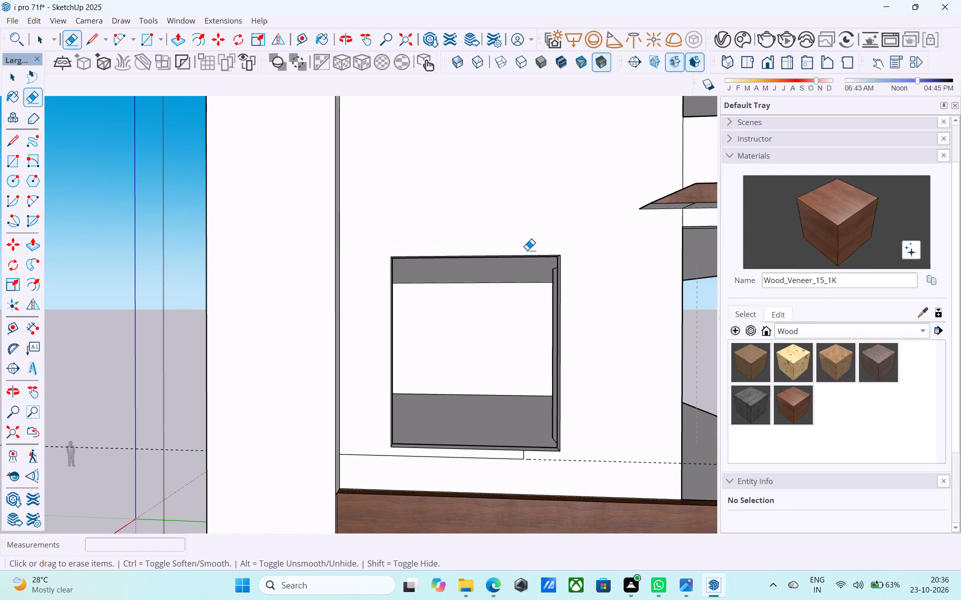
{"action": "middle_click_drag", "start_coordinate": [525, 277], "coordinate": [490, 235], "text": "shift"}
{"action": "scroll", "coordinate": [448, 343], "scroll_direction": "up", "scroll_amount": 5}
{"action": "left_click_drag", "start_coordinate": [434, 355], "coordinate": [426, 357]}
{"action": "left_click_drag", "start_coordinate": [426, 358], "coordinate": [420, 358]}
{"action": "scroll", "coordinate": [418, 357], "scroll_direction": "down", "scroll_amount": 7}
{"action": "middle_click_drag", "start_coordinate": [415, 355], "coordinate": [412, 357], "text": "shift"}
{"action": "scroll", "coordinate": [411, 359], "scroll_direction": "down", "scroll_amount": 1, "text": "shift"}
{"action": "middle_click_drag", "start_coordinate": [412, 357], "coordinate": [406, 384], "text": "shift"}
{"action": "key", "text": "space"}
Save the model.
{"action": "scroll", "coordinate": [445, 336], "scroll_direction": "up", "scroll_amount": 6}
{"action": "middle_click_drag", "start_coordinate": [456, 274], "coordinate": [461, 276]}
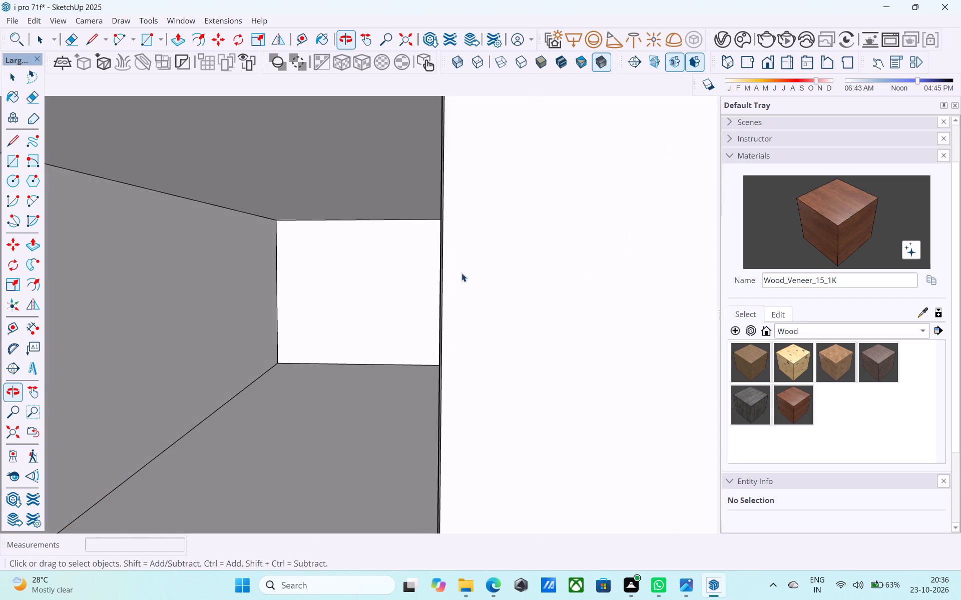
{"action": "scroll", "coordinate": [460, 273], "scroll_direction": "down", "scroll_amount": 5}
{"action": "middle_click_drag", "start_coordinate": [447, 278], "coordinate": [494, 289]}
{"action": "key", "text": "ctrl+s"}
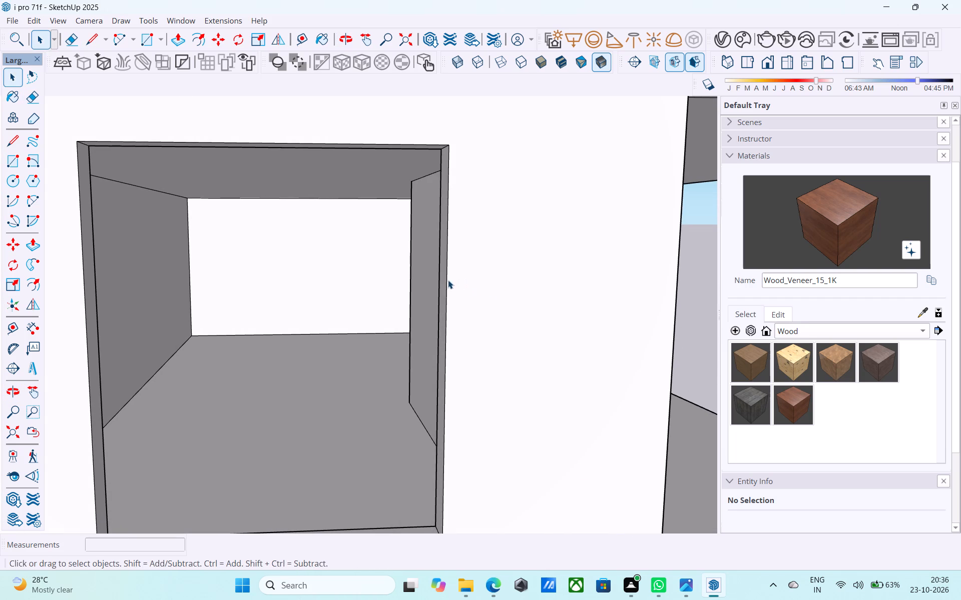
Copy the top-floor window opening's balcony-side vertical edge 3" outward onto the wall face.
{"action": "left_click", "coordinate": [447, 280]}
{"action": "key", "text": "m"}
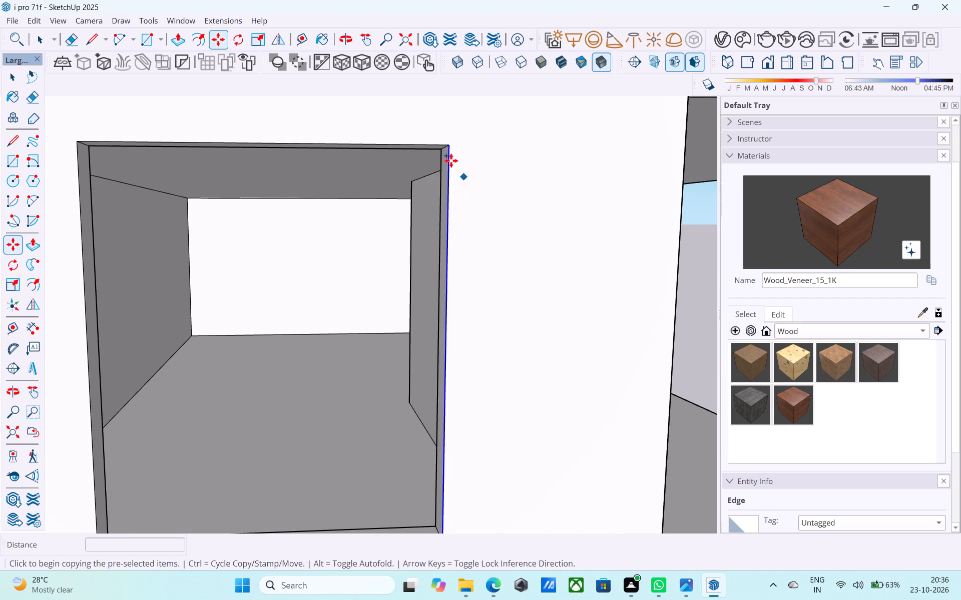
{"action": "left_click", "coordinate": [450, 148]}
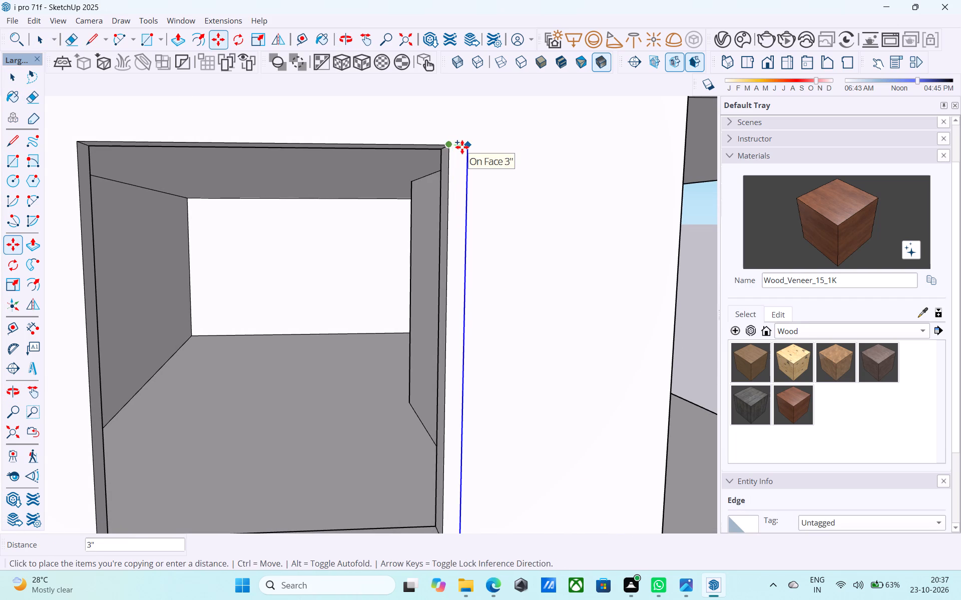
{"action": "left_click", "coordinate": [462, 147]}
{"action": "key", "text": "space"}
Draw the new frame outline upward from the copied edge and across above the opening, ending 3" beyond its pier-side edge.
{"action": "type", "text": "L"}
{"action": "left_click", "coordinate": [467, 142]}
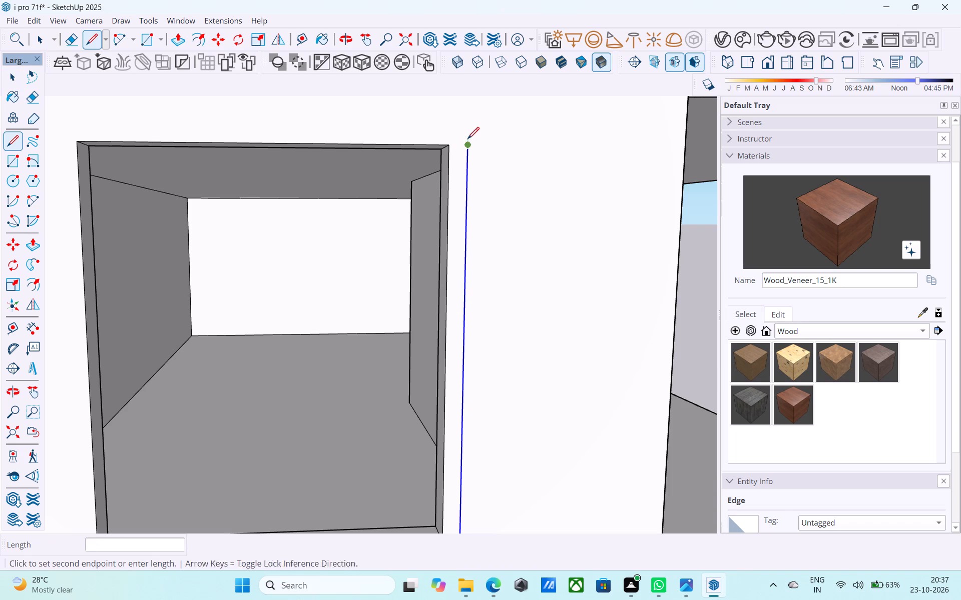
{"action": "left_click", "coordinate": [469, 126]}
{"action": "left_click", "coordinate": [468, 126]}
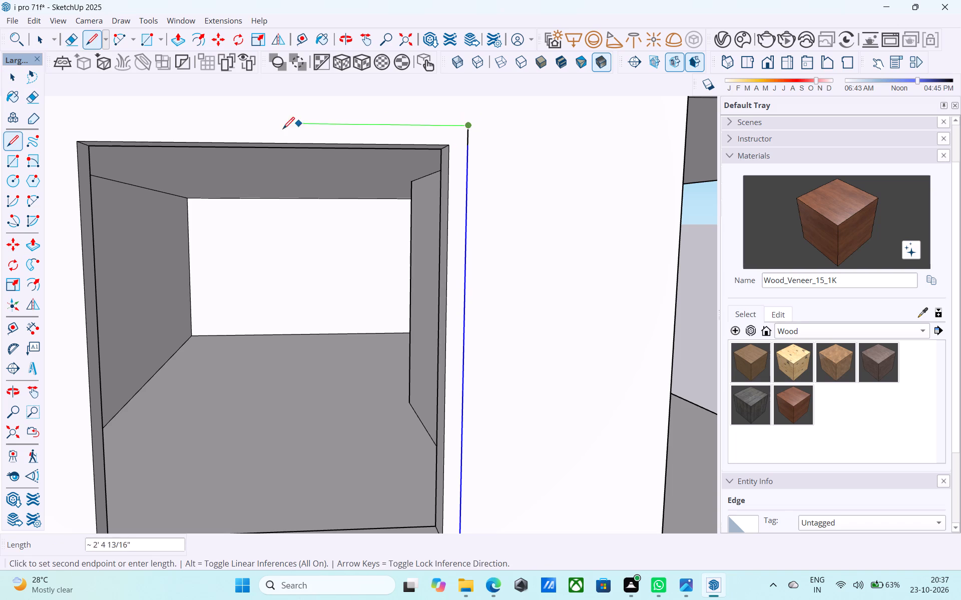
{"action": "middle_click_drag", "start_coordinate": [284, 130], "coordinate": [457, 135], "text": "shift"}
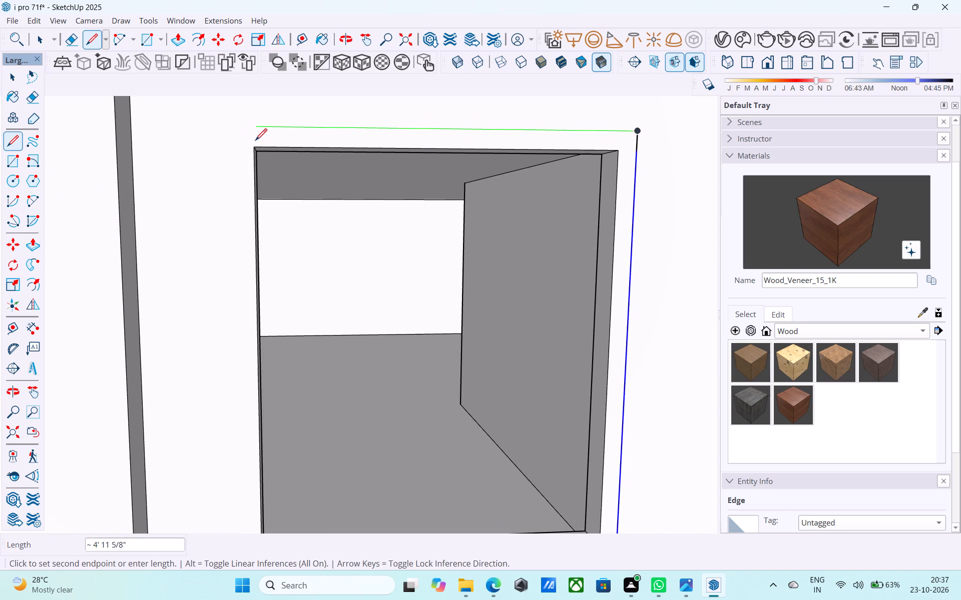
{"action": "left_click", "coordinate": [254, 130]}
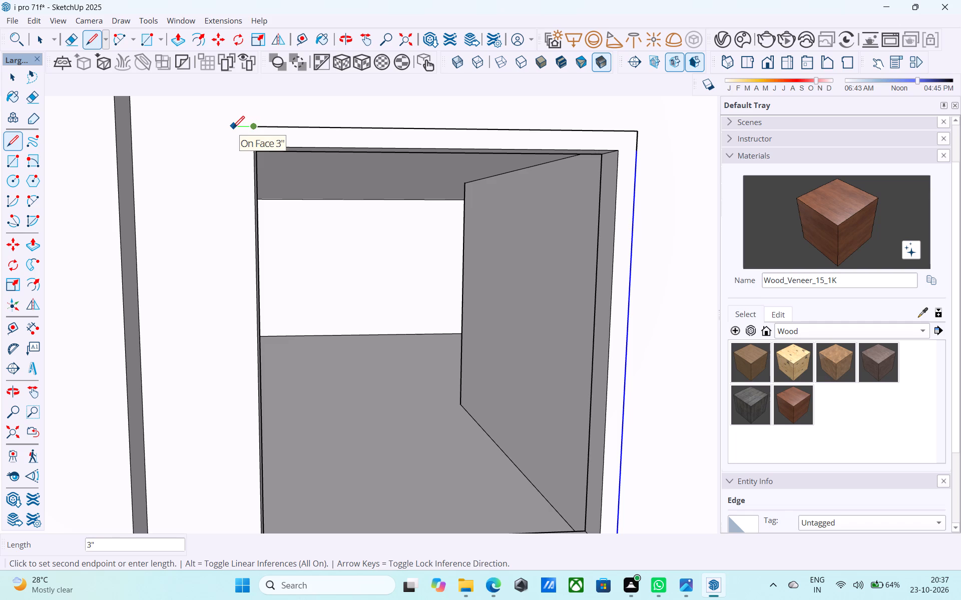
{"action": "left_click", "coordinate": [233, 129]}
Continue the frame outline vertically down the pier side of the opening, ending just below its lower edge.
{"action": "scroll", "coordinate": [239, 232], "scroll_direction": "down", "scroll_amount": 3}
{"action": "middle_click_drag", "start_coordinate": [238, 234], "coordinate": [232, 133], "text": "shift"}
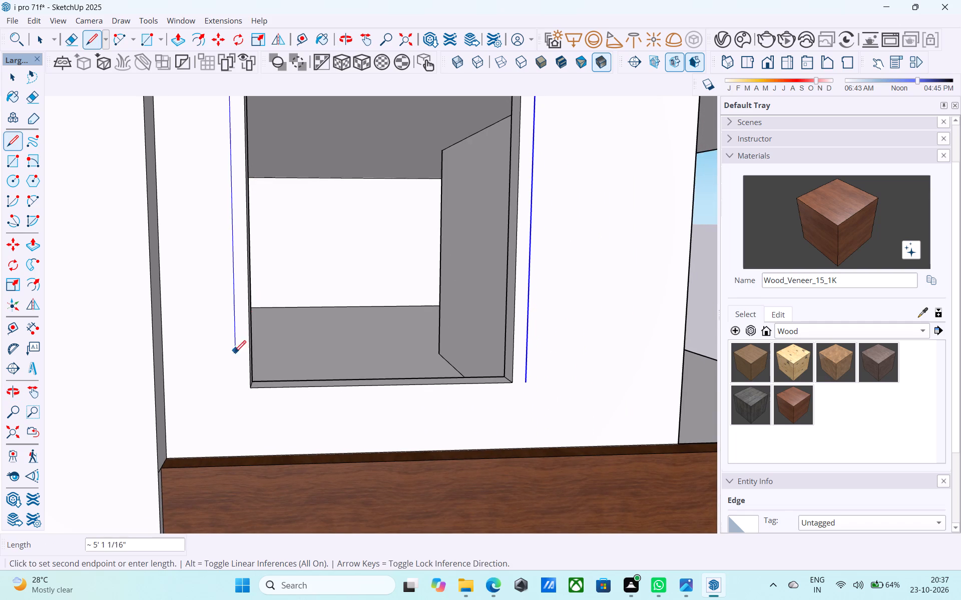
{"action": "left_click", "coordinate": [239, 388]}
{"action": "scroll", "coordinate": [235, 390], "scroll_direction": "up", "scroll_amount": 6}
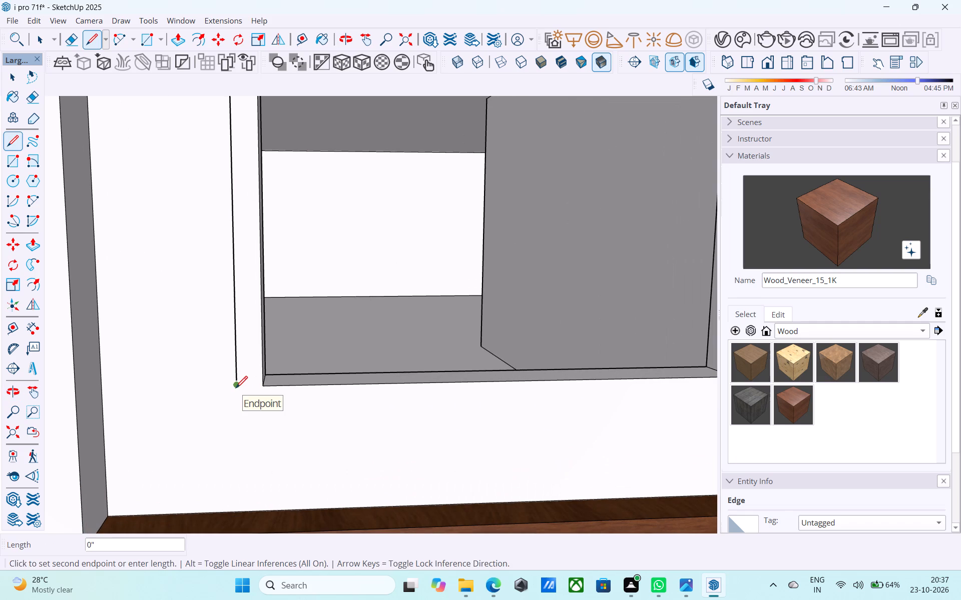
{"action": "scroll", "coordinate": [260, 389], "scroll_direction": "up", "scroll_amount": 11}
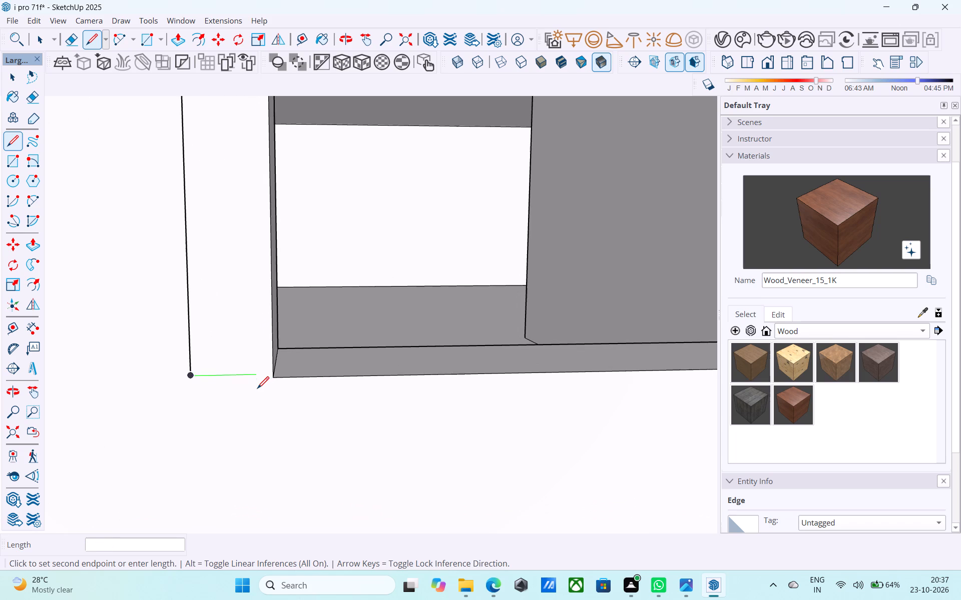
{"action": "scroll", "coordinate": [275, 380], "scroll_direction": "up", "scroll_amount": 7}
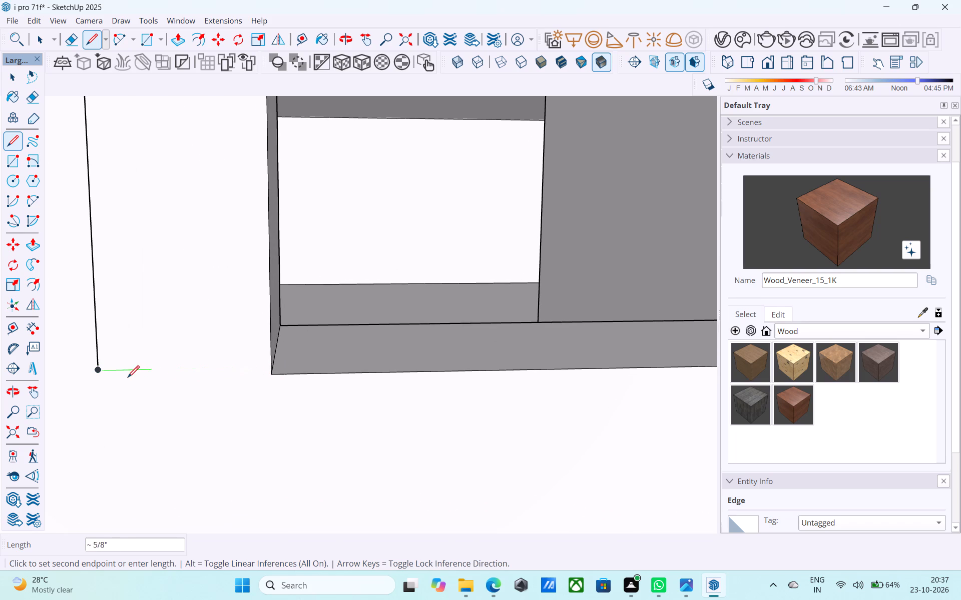
{"action": "scroll", "coordinate": [114, 381], "scroll_direction": "up", "scroll_amount": 4}
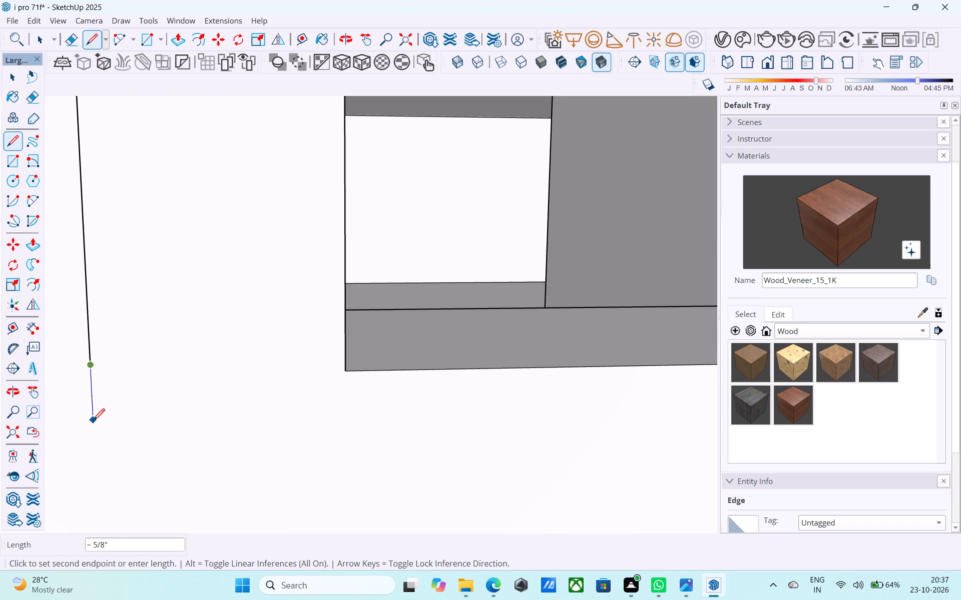
{"action": "left_click", "coordinate": [93, 425]}
Draw a horizontal line about 3" long from the opening's lower pier-side corner to the frame outline's vertical line.
{"action": "key", "text": "l"}
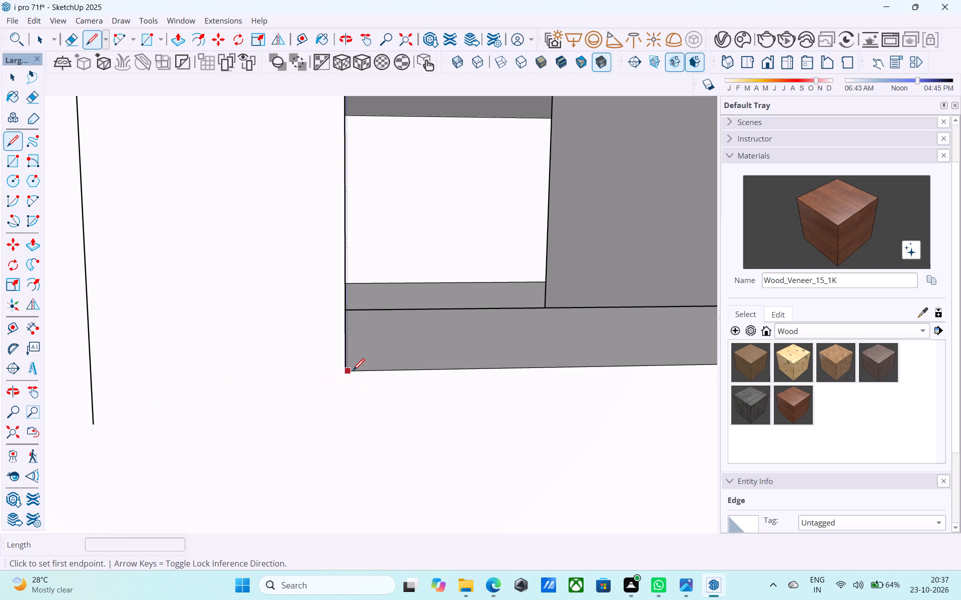
{"action": "left_click", "coordinate": [352, 371]}
{"action": "left_click", "coordinate": [92, 374]}
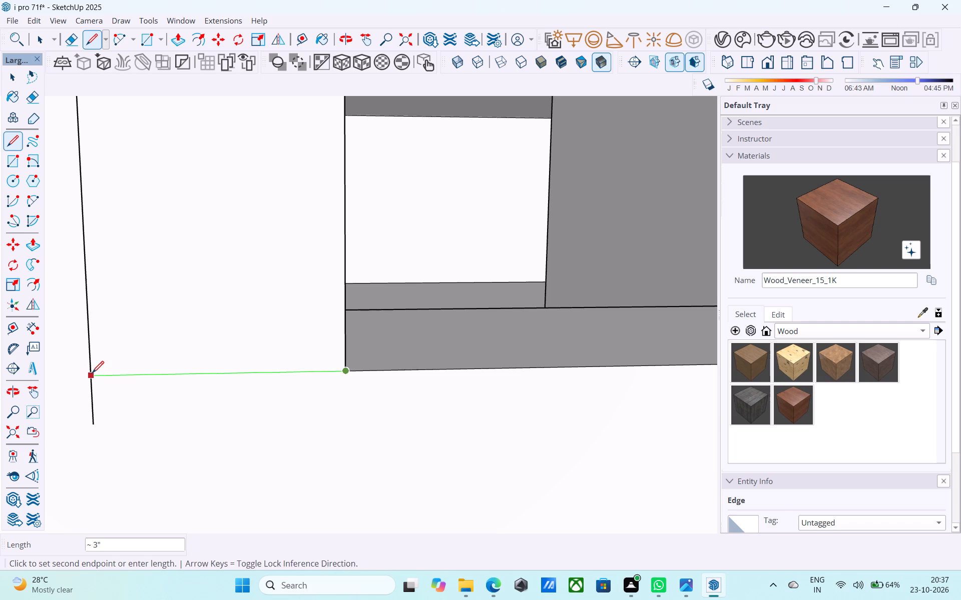